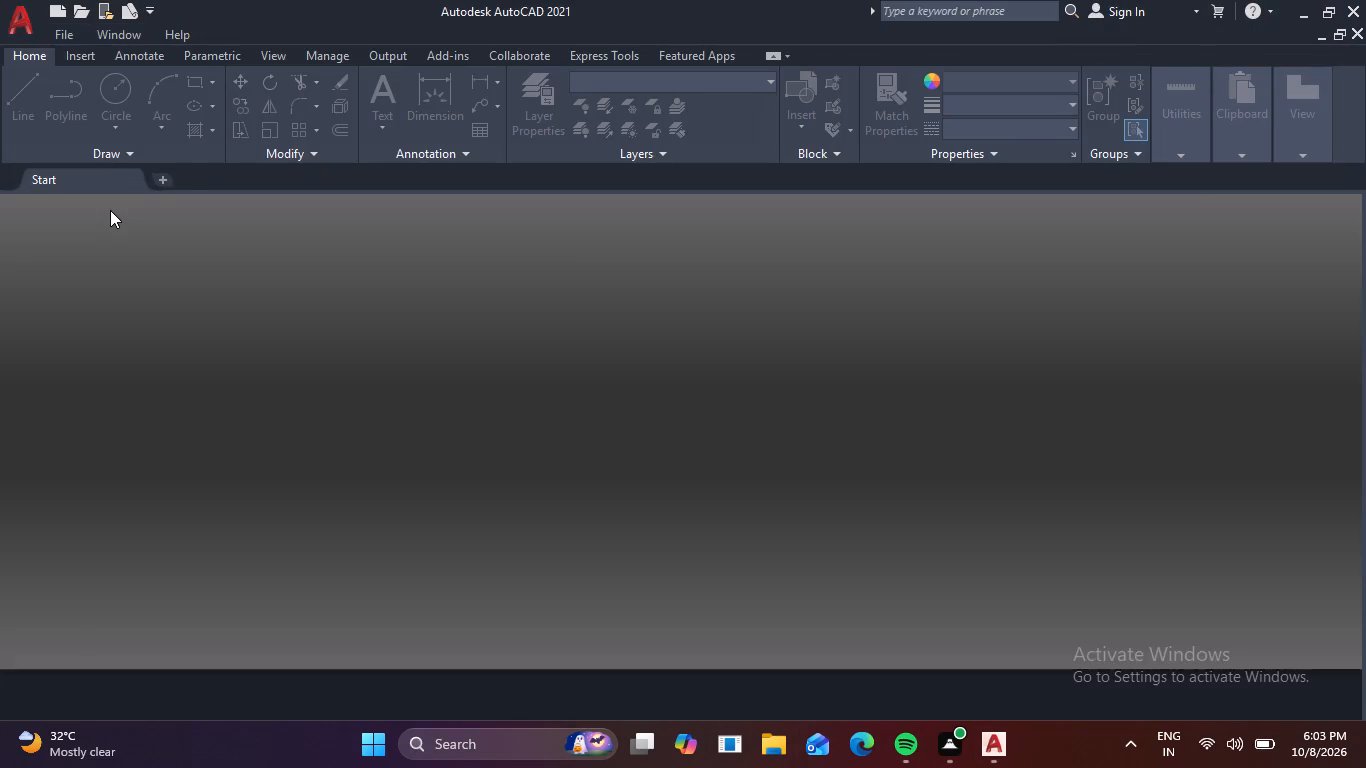
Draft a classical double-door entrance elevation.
Start a new blank drawing.
{"action": "left_click", "coordinate": [173, 342]}
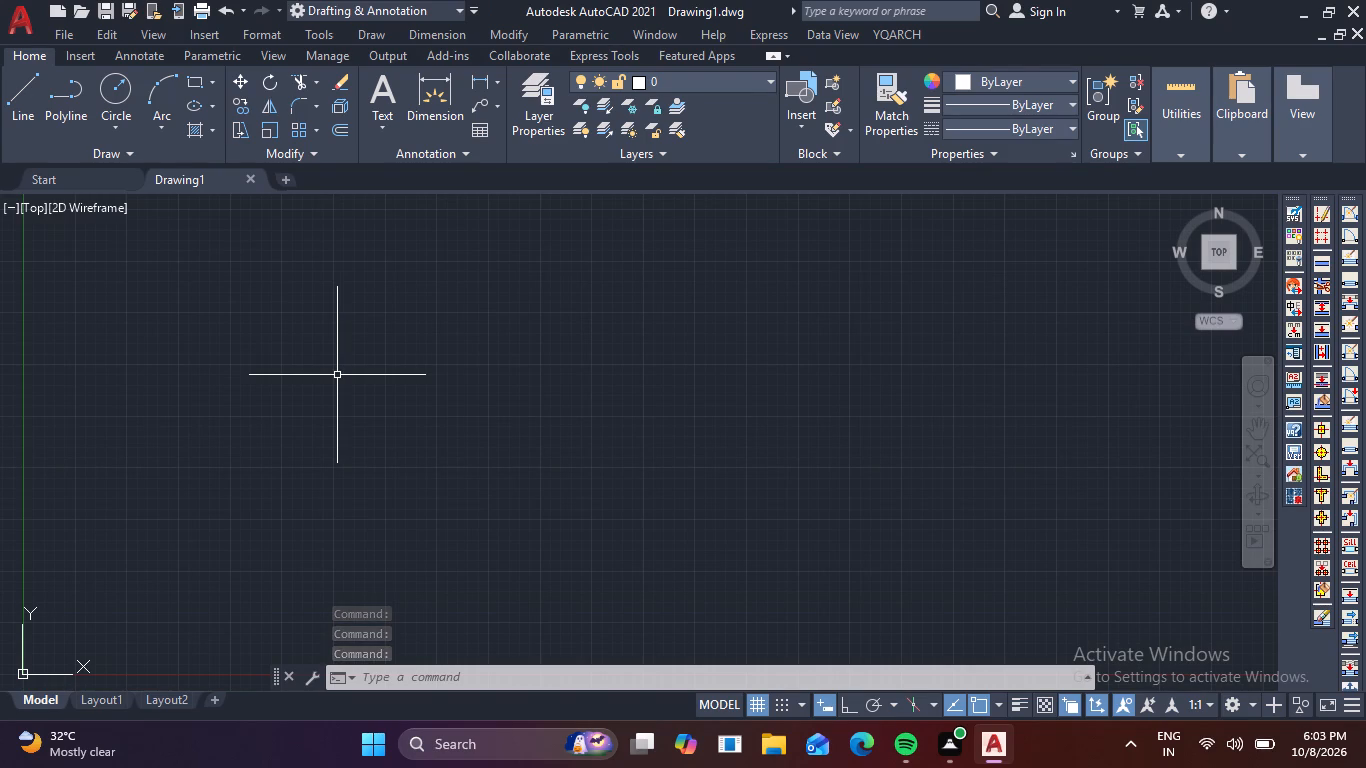
Configure the drawing units to decimal length with 0.00 precision and meters as the insertion scale.
{"action": "type", "text": "un"}
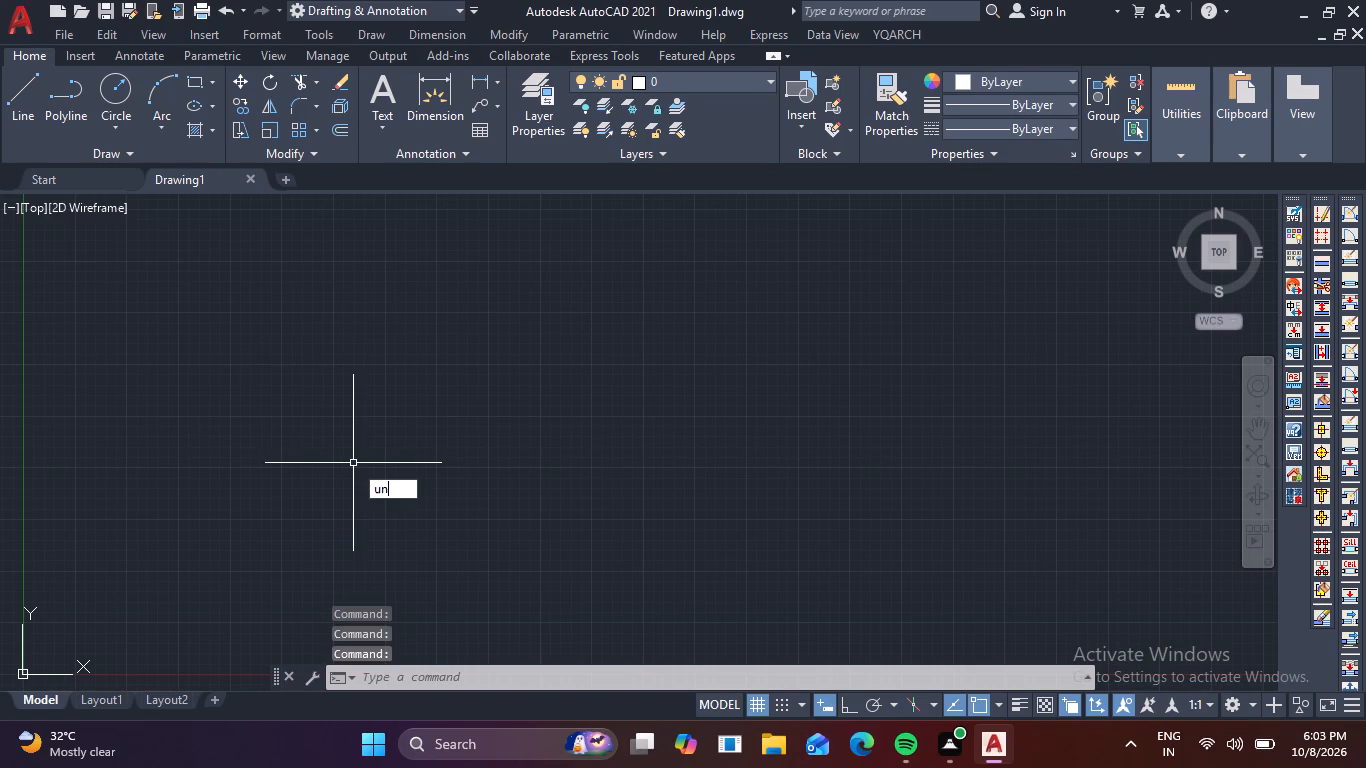
{"action": "key", "text": "space"}
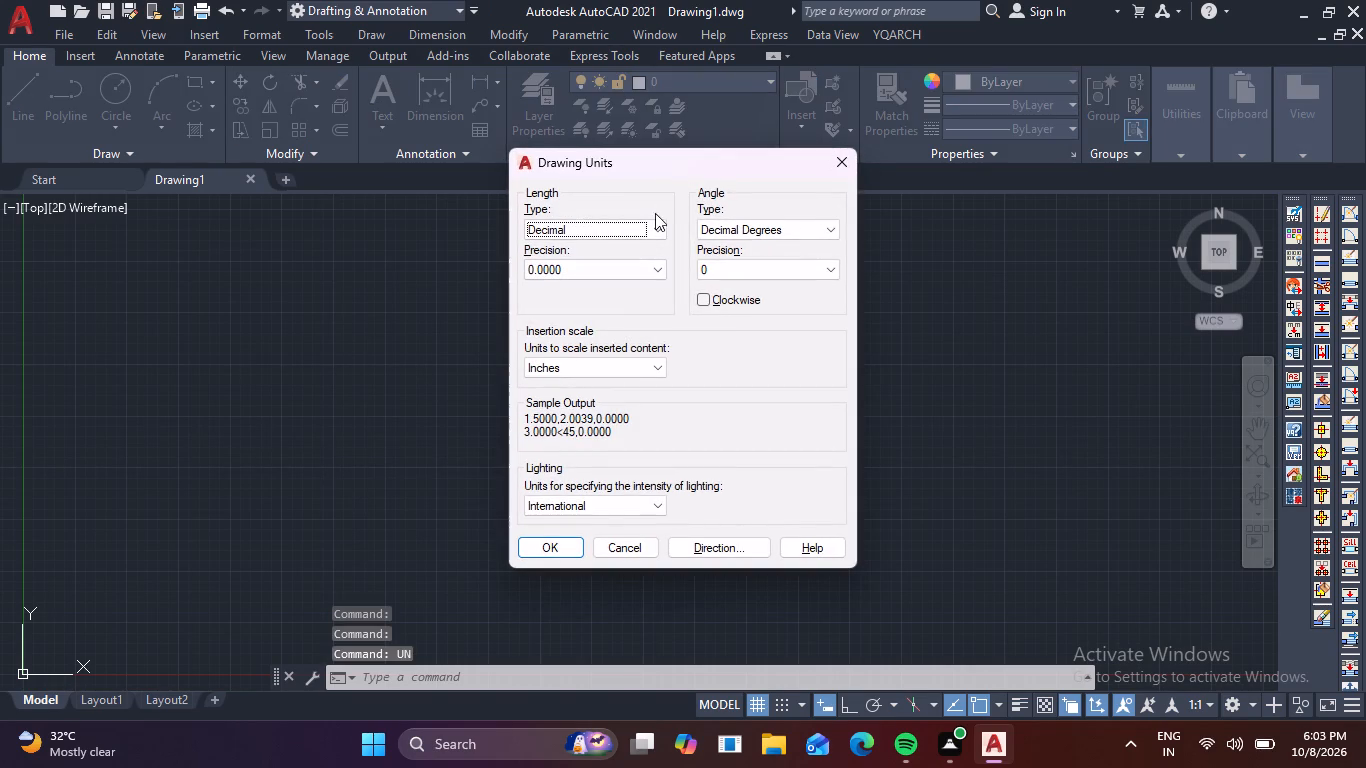
{"action": "left_click", "coordinate": [656, 229]}
{"action": "left_click", "coordinate": [645, 255]}
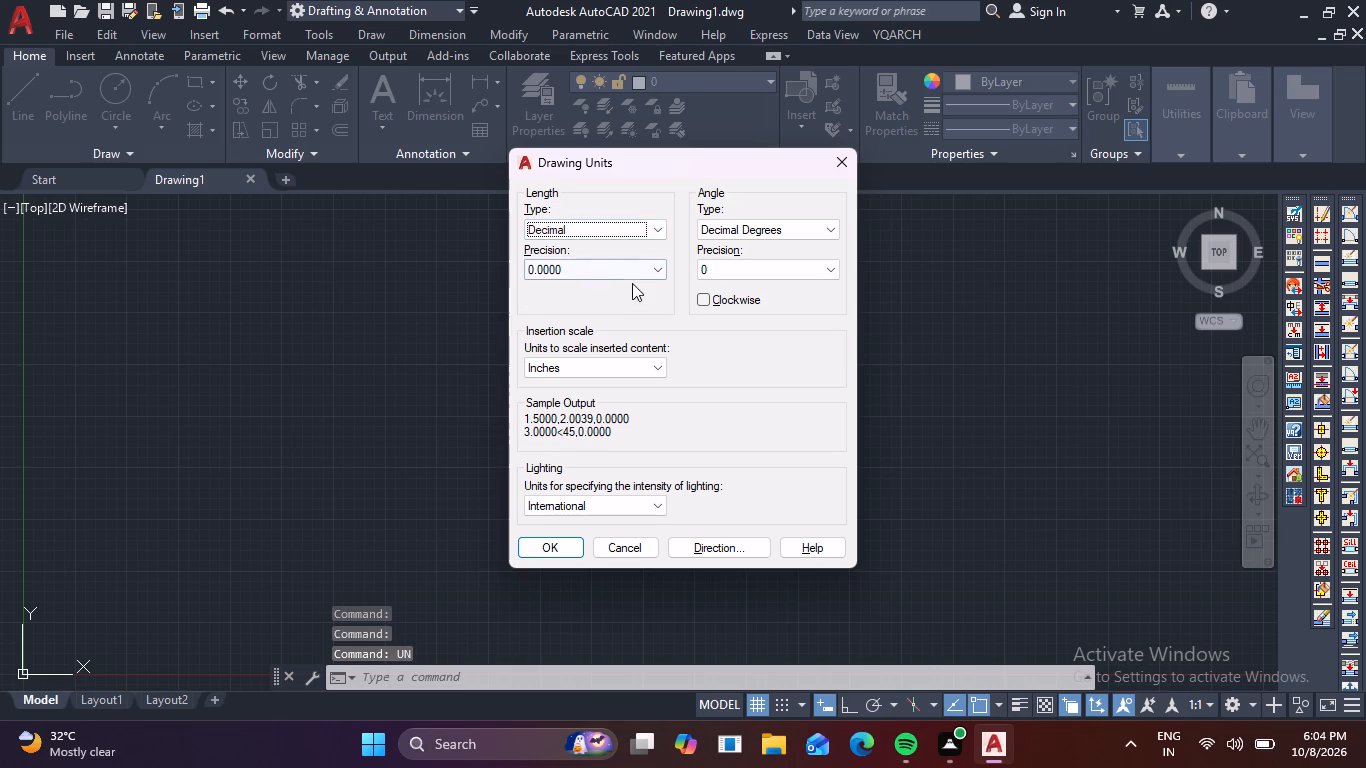
{"action": "left_click", "coordinate": [640, 278]}
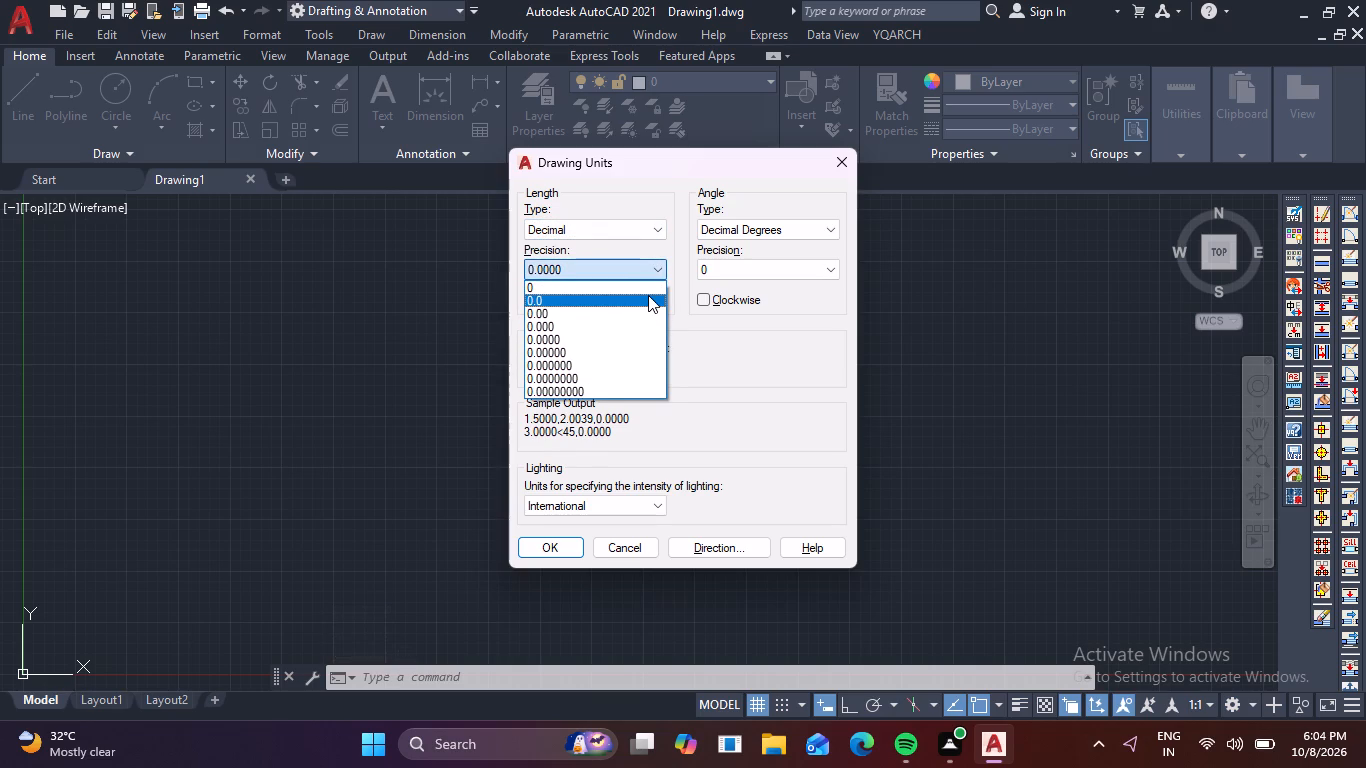
{"action": "left_click", "coordinate": [632, 315]}
{"action": "left_click", "coordinate": [623, 373]}
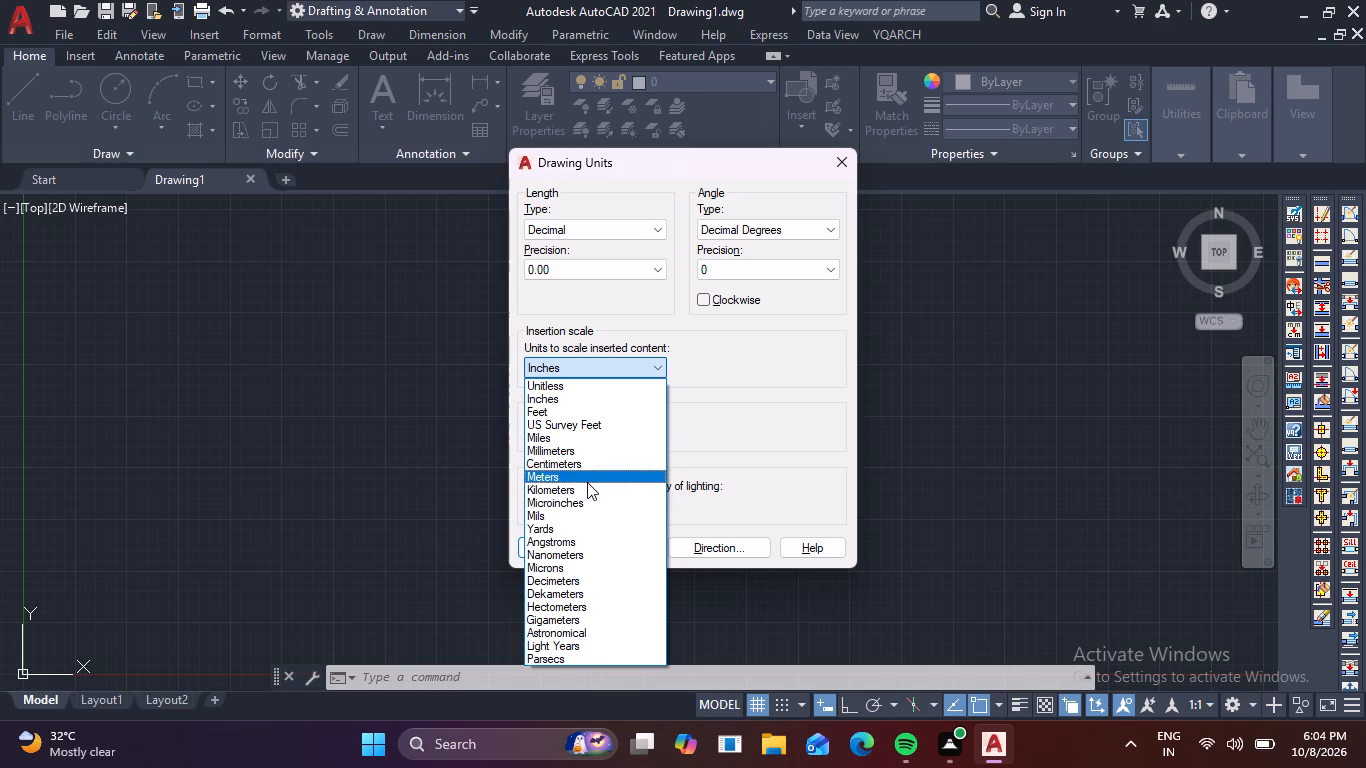
{"action": "left_click", "coordinate": [587, 482]}
{"action": "left_click", "coordinate": [565, 544]}
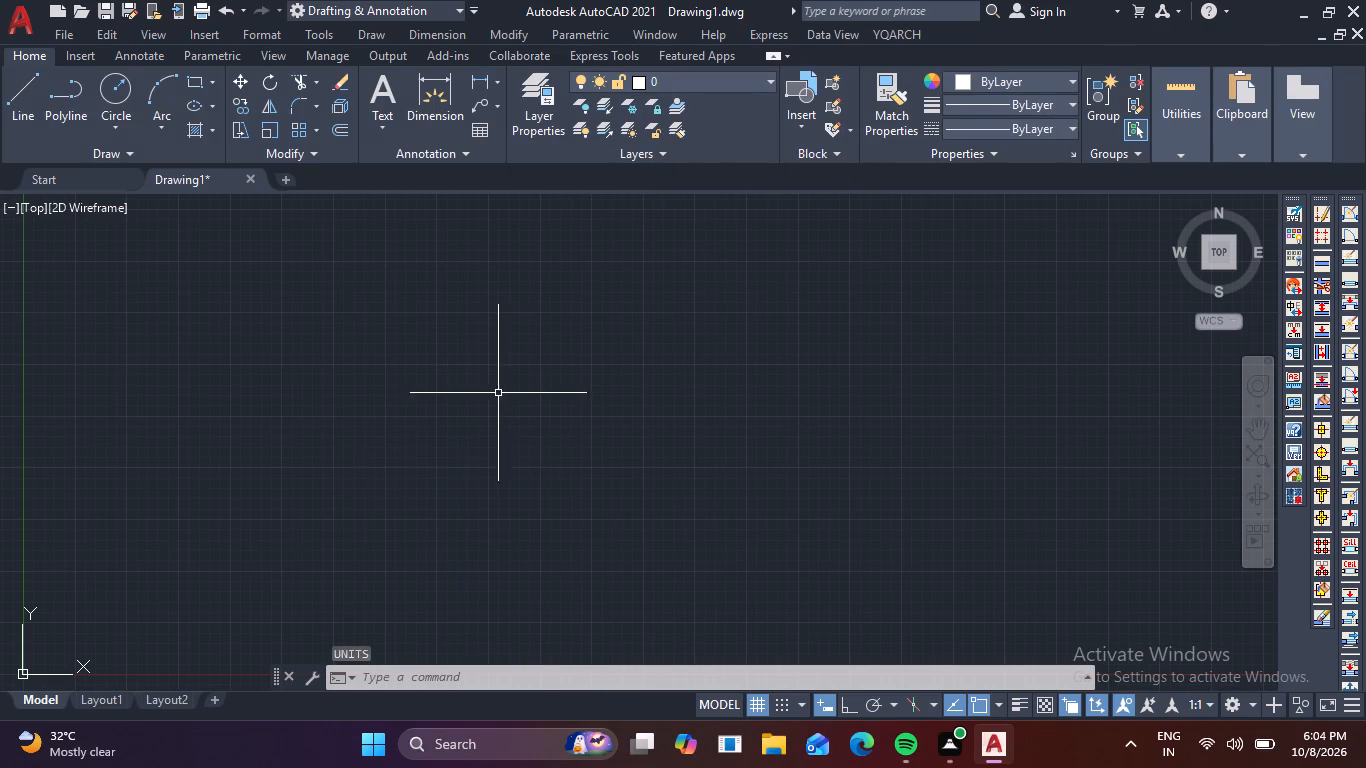
Turn off the grid display and hide the UCS icon.
{"action": "key", "text": "F7"}
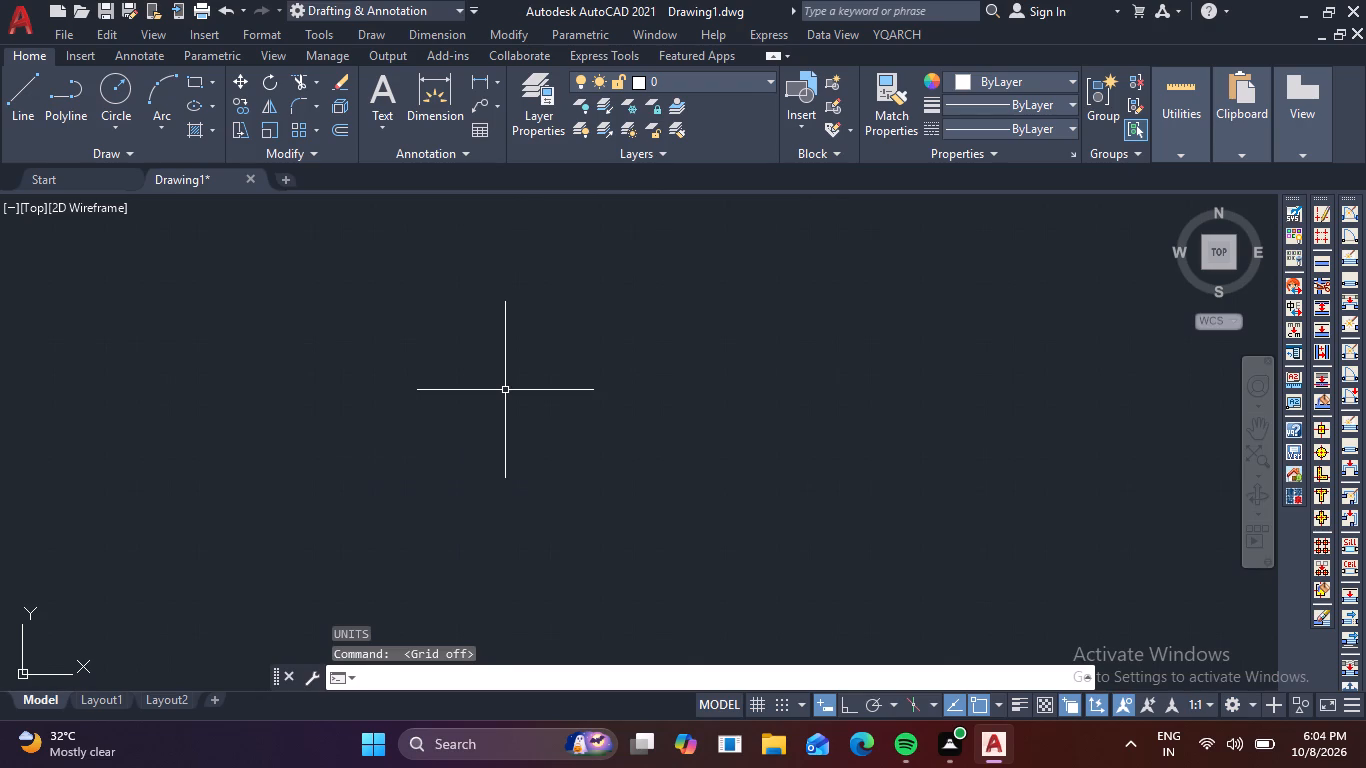
{"action": "left_click", "coordinate": [285, 48]}
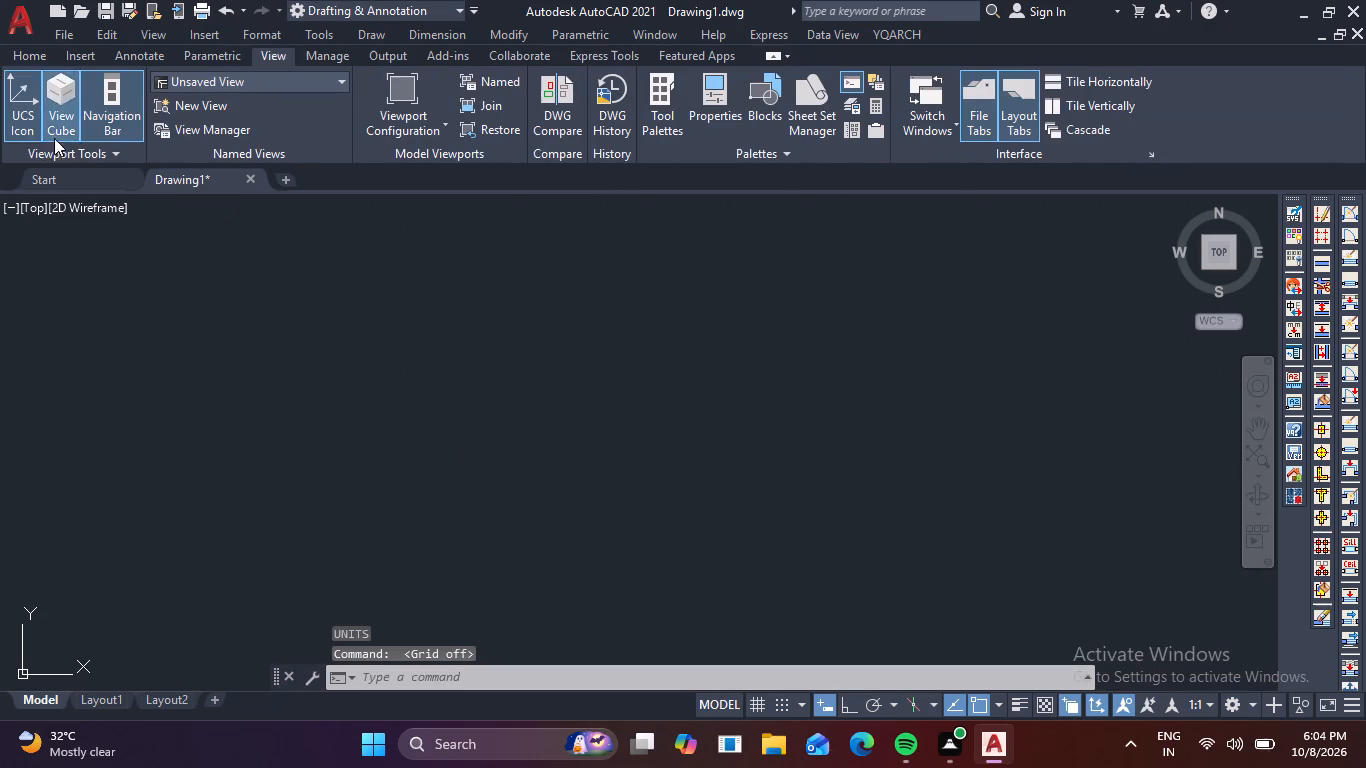
{"action": "left_click", "coordinate": [27, 132]}
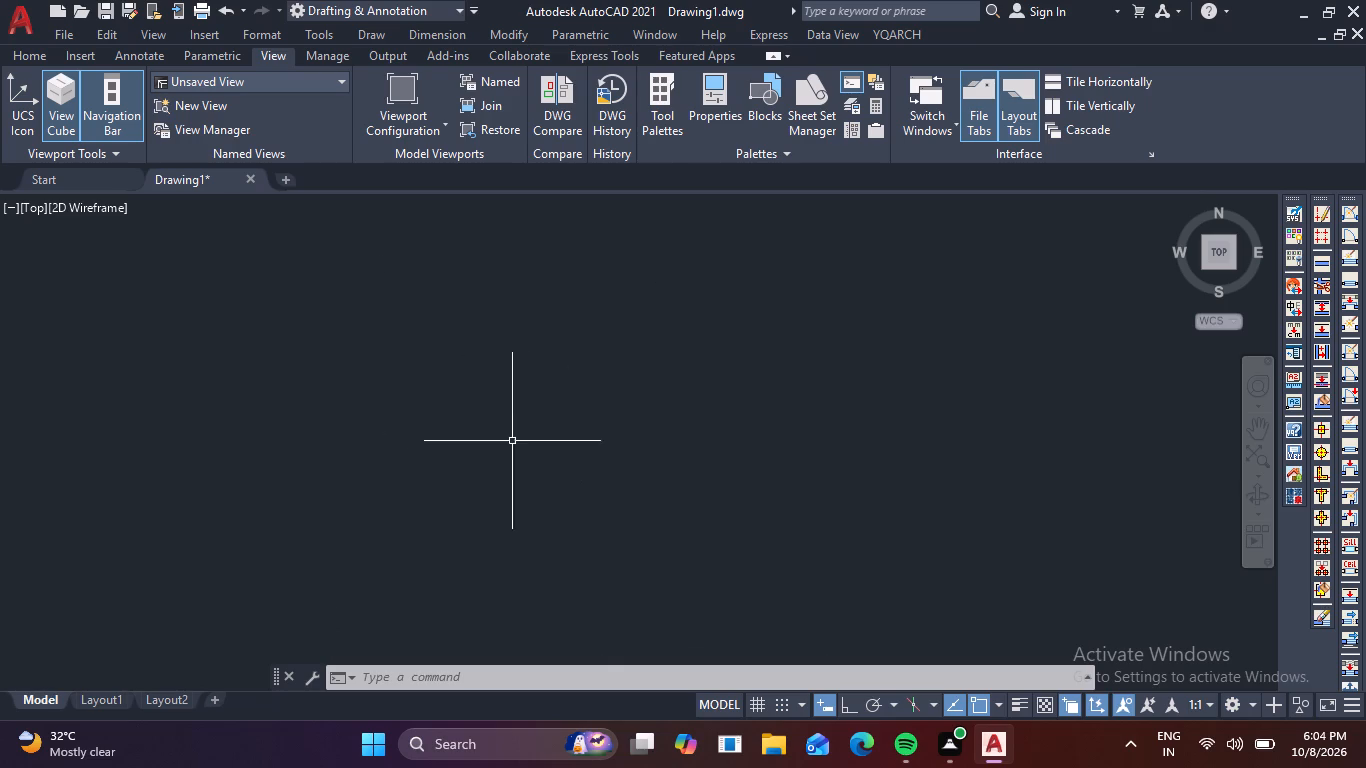
Start a Line outline in empty space with a 0.05 vertical segment going up, with Ortho on.
{"action": "scroll", "coordinate": [536, 429], "scroll_direction": "down", "scroll_amount": 1}
{"action": "middle_click_drag", "start_coordinate": [537, 428], "coordinate": [641, 489]}
{"action": "middle_click", "coordinate": [680, 481]}
{"action": "key", "text": "l"}
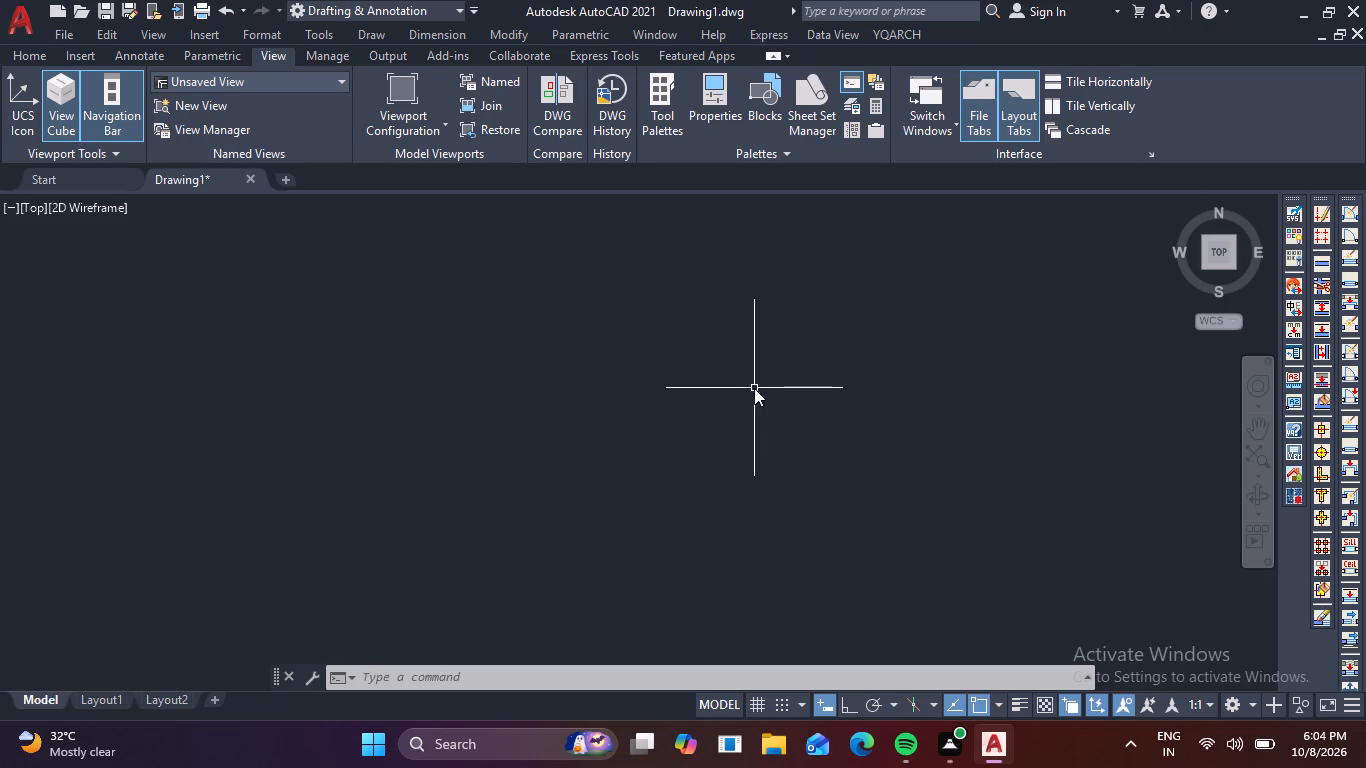
{"action": "key", "text": "space"}
{"action": "left_click", "coordinate": [466, 518]}
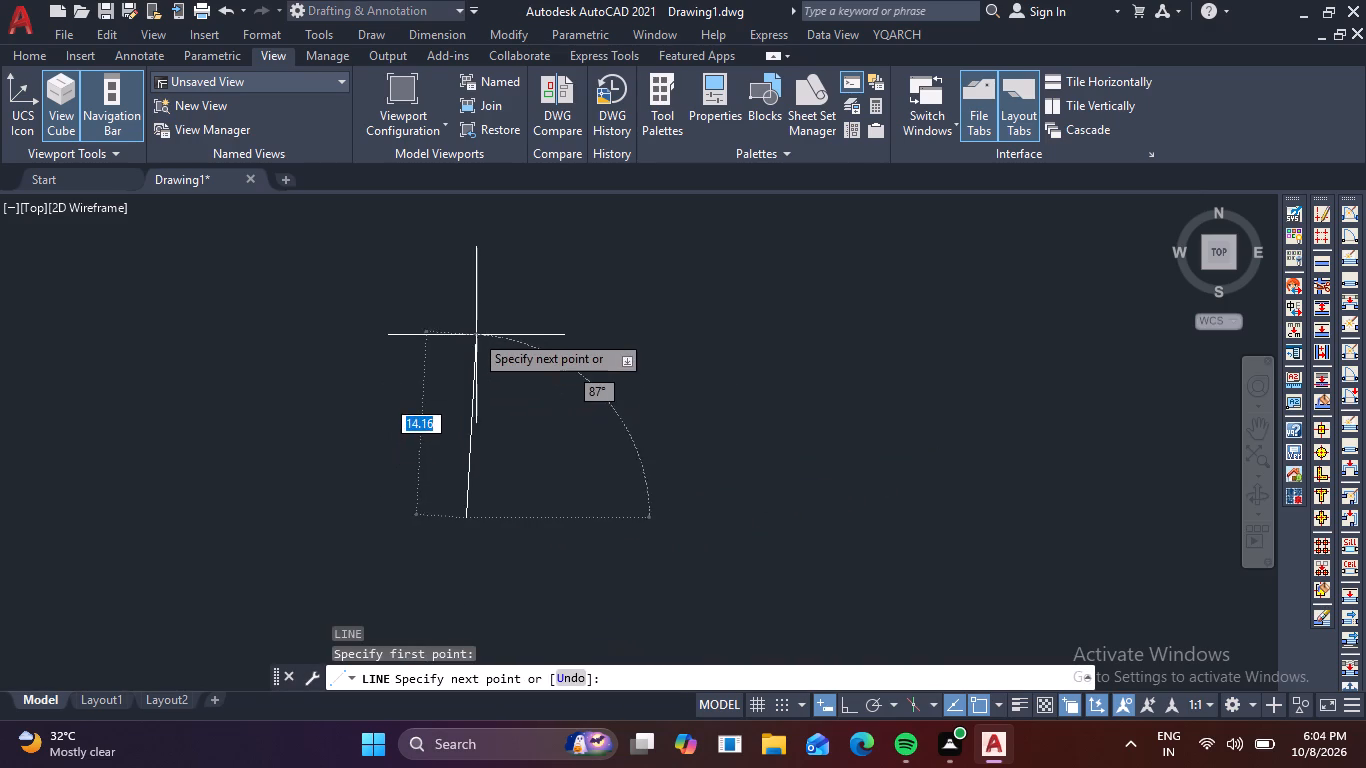
{"action": "key", "text": "F8"}
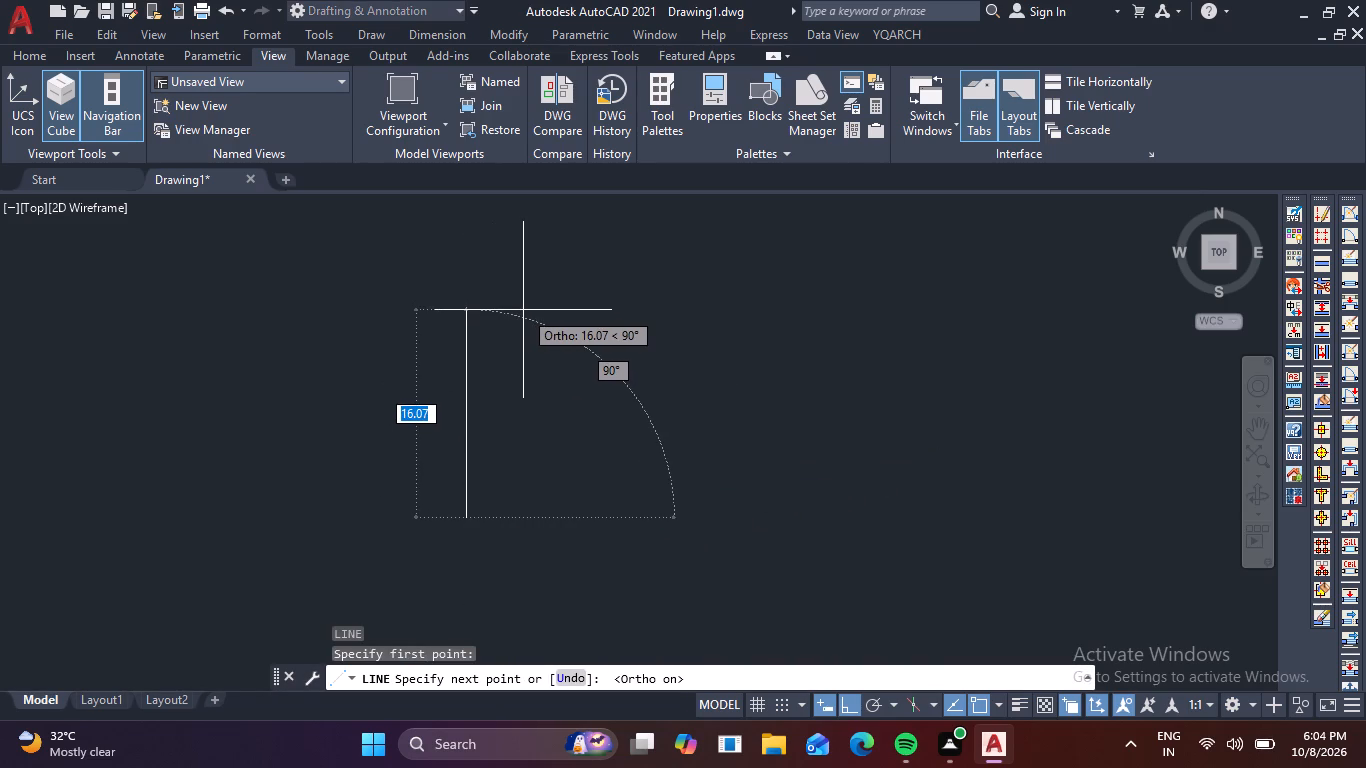
{"action": "type", "text": "0.0"}
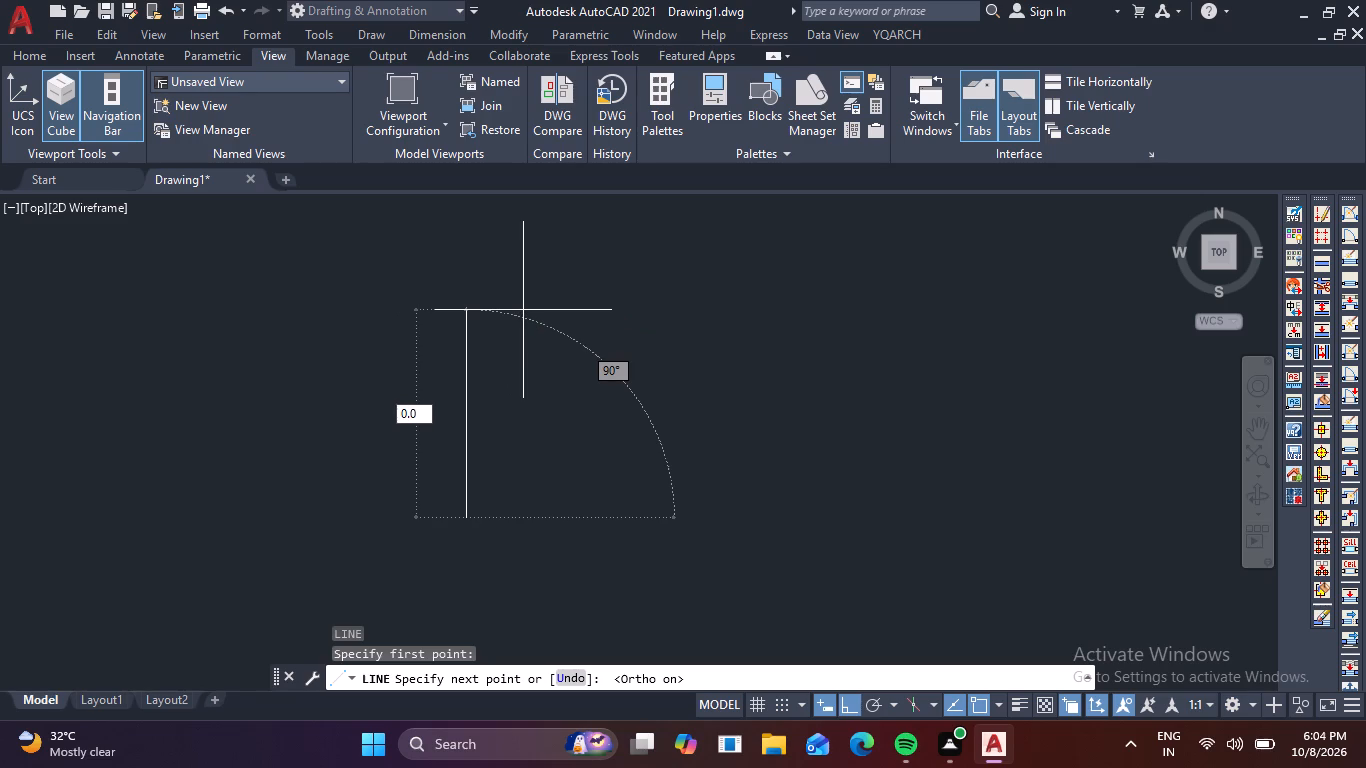
{"action": "key", "text": "5"}
{"action": "key", "text": "Return"}
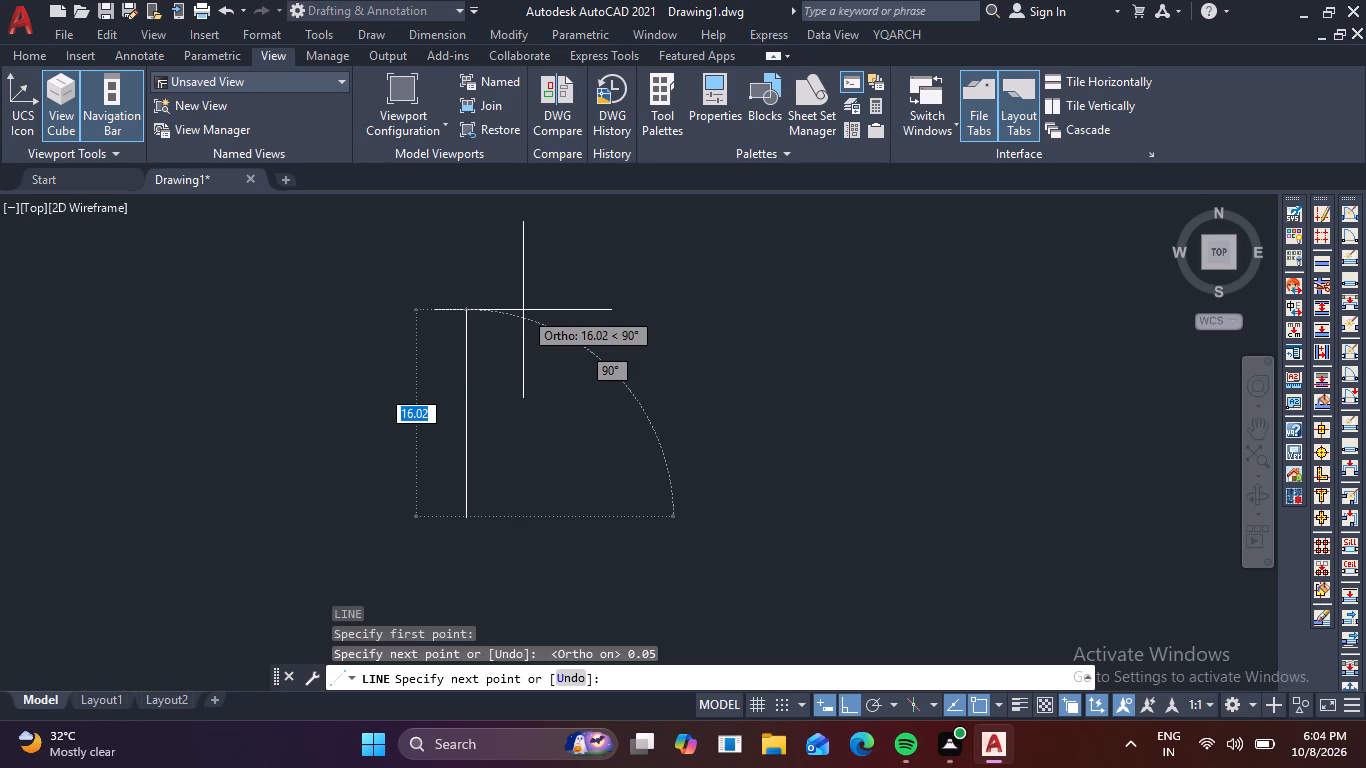
Complete the rectangle with a 0.40 top edge going right, a 0.05 segment down, and a bottom edge back to the start point.
{"action": "scroll", "coordinate": [510, 545], "scroll_direction": "up", "scroll_amount": 5}
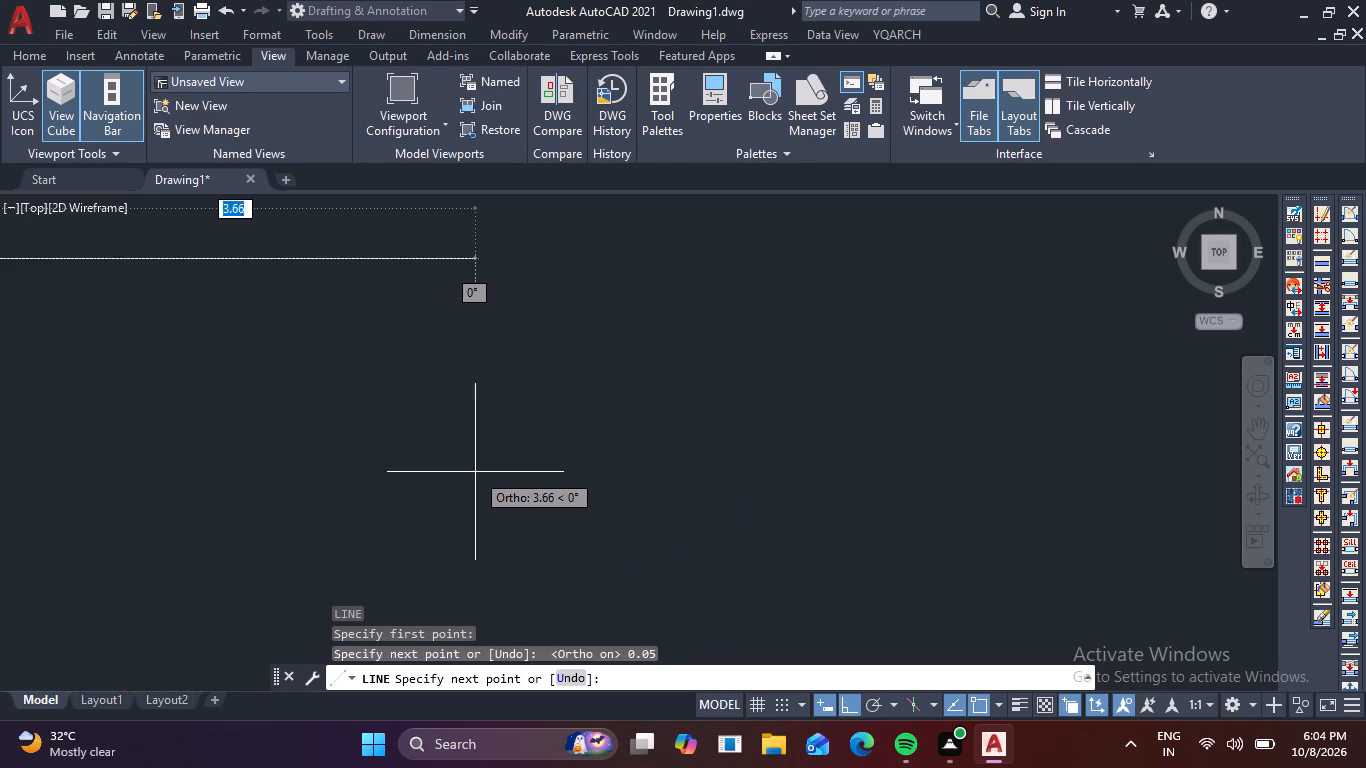
{"action": "middle_click_drag", "start_coordinate": [483, 438], "coordinate": [1171, 636]}
{"action": "scroll", "coordinate": [812, 467], "scroll_direction": "up", "scroll_amount": 3}
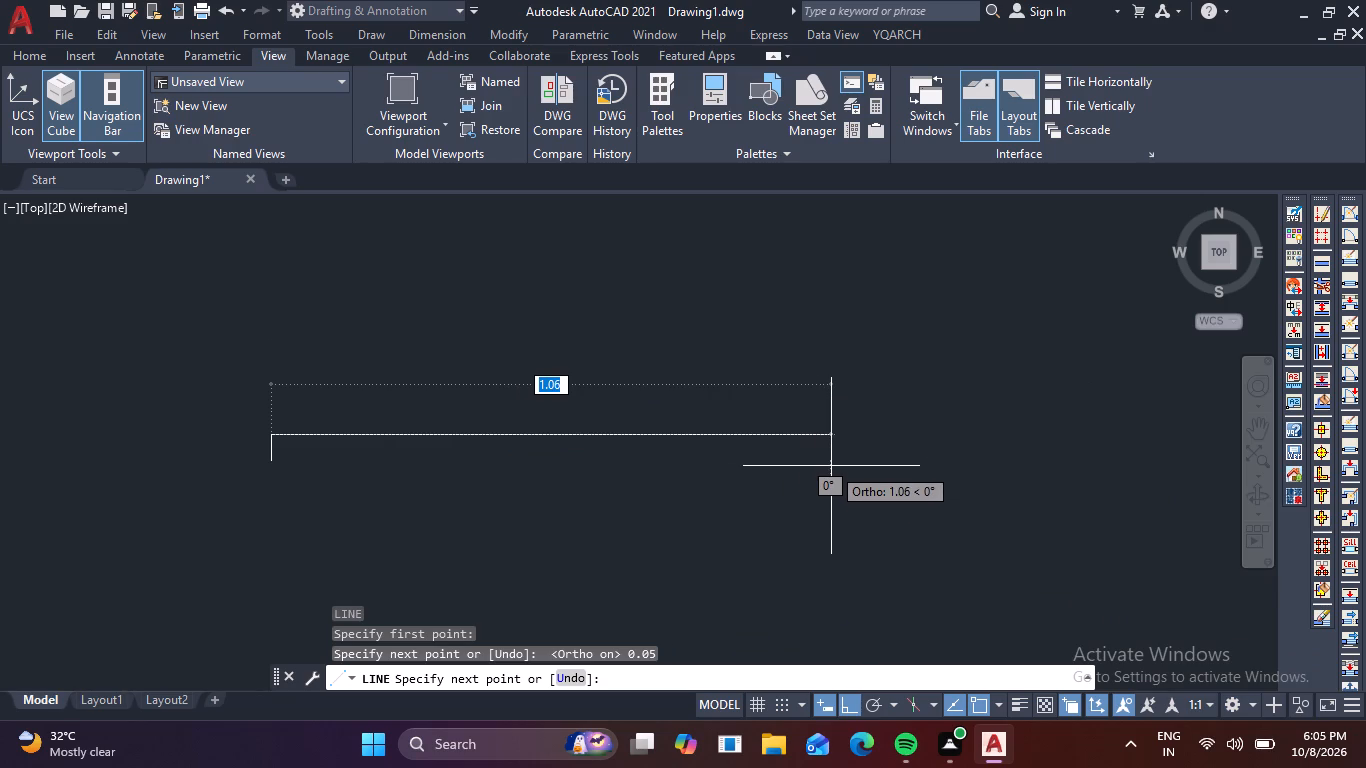
{"action": "key", "text": "period"}
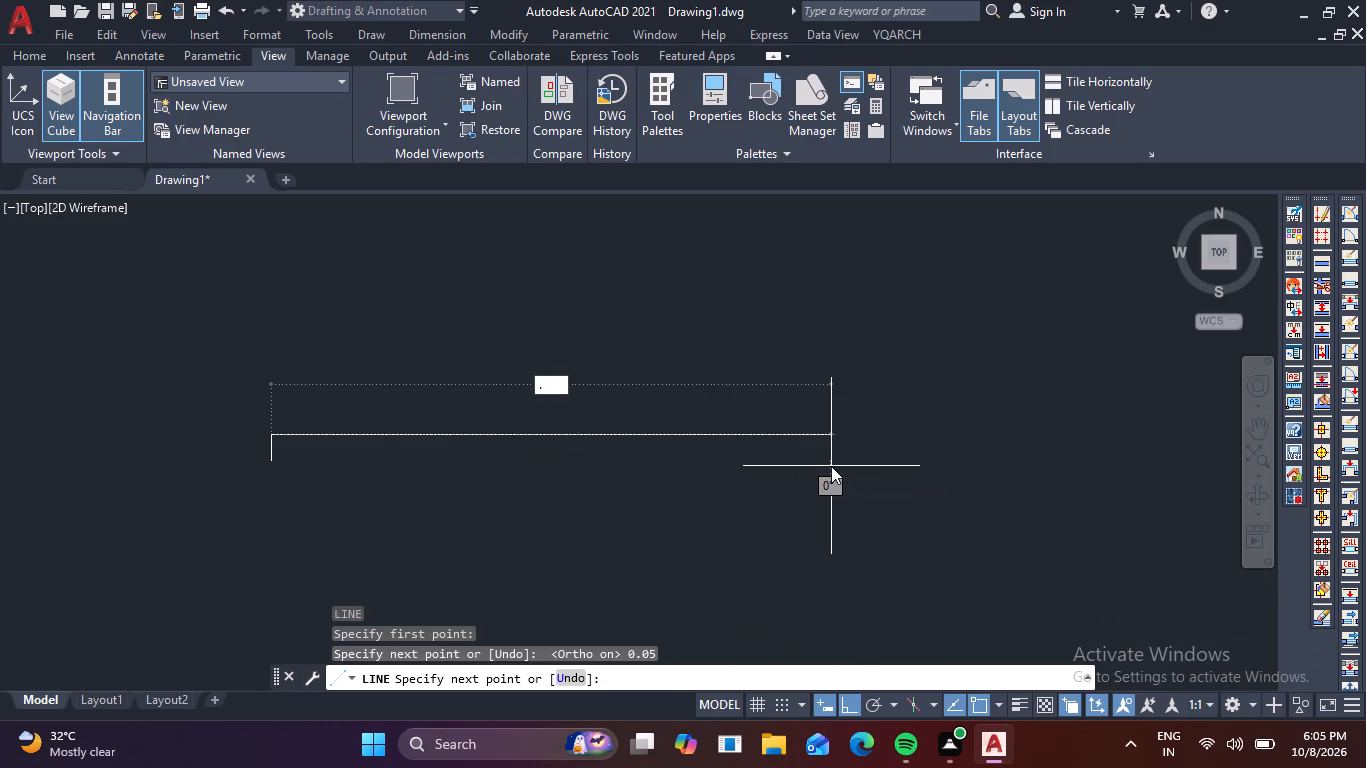
{"action": "type", "text": "40"}
{"action": "key", "text": "Return"}
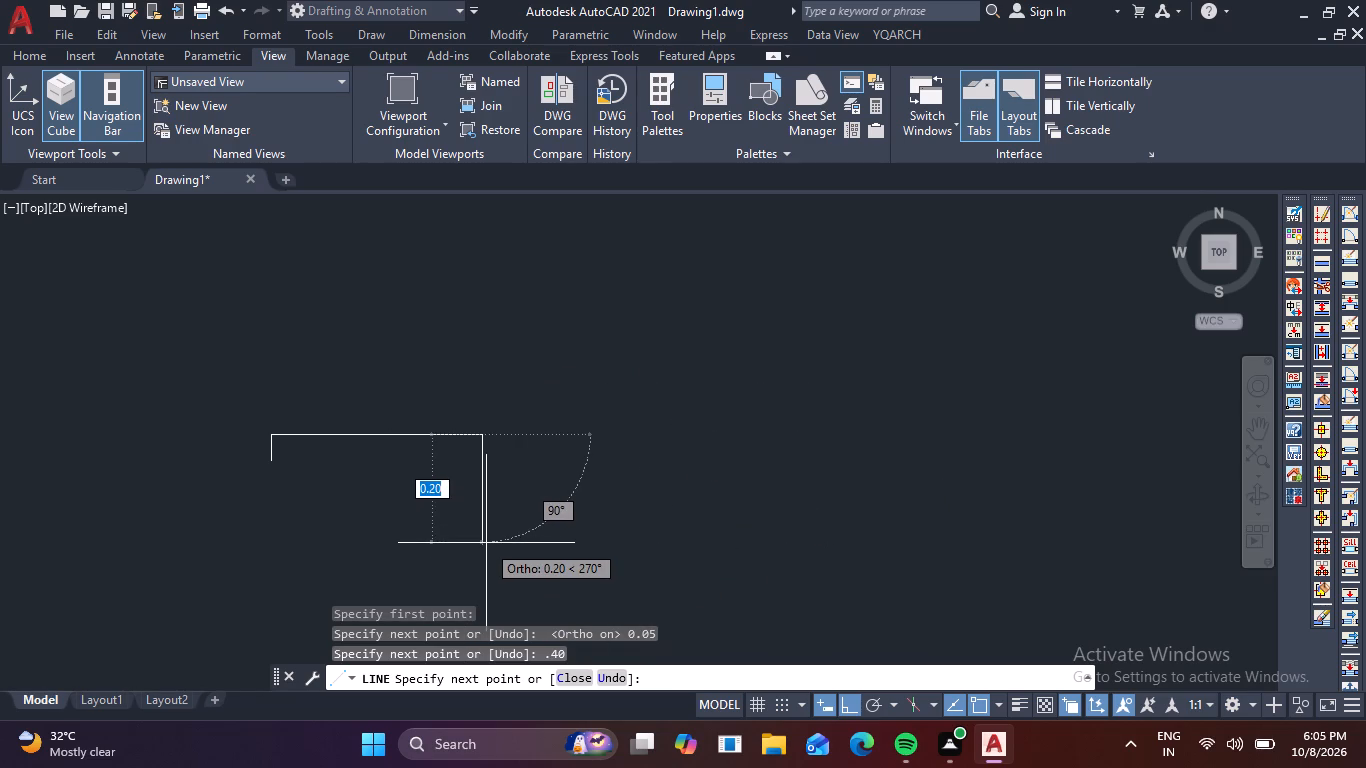
{"action": "type", "text": "0."}
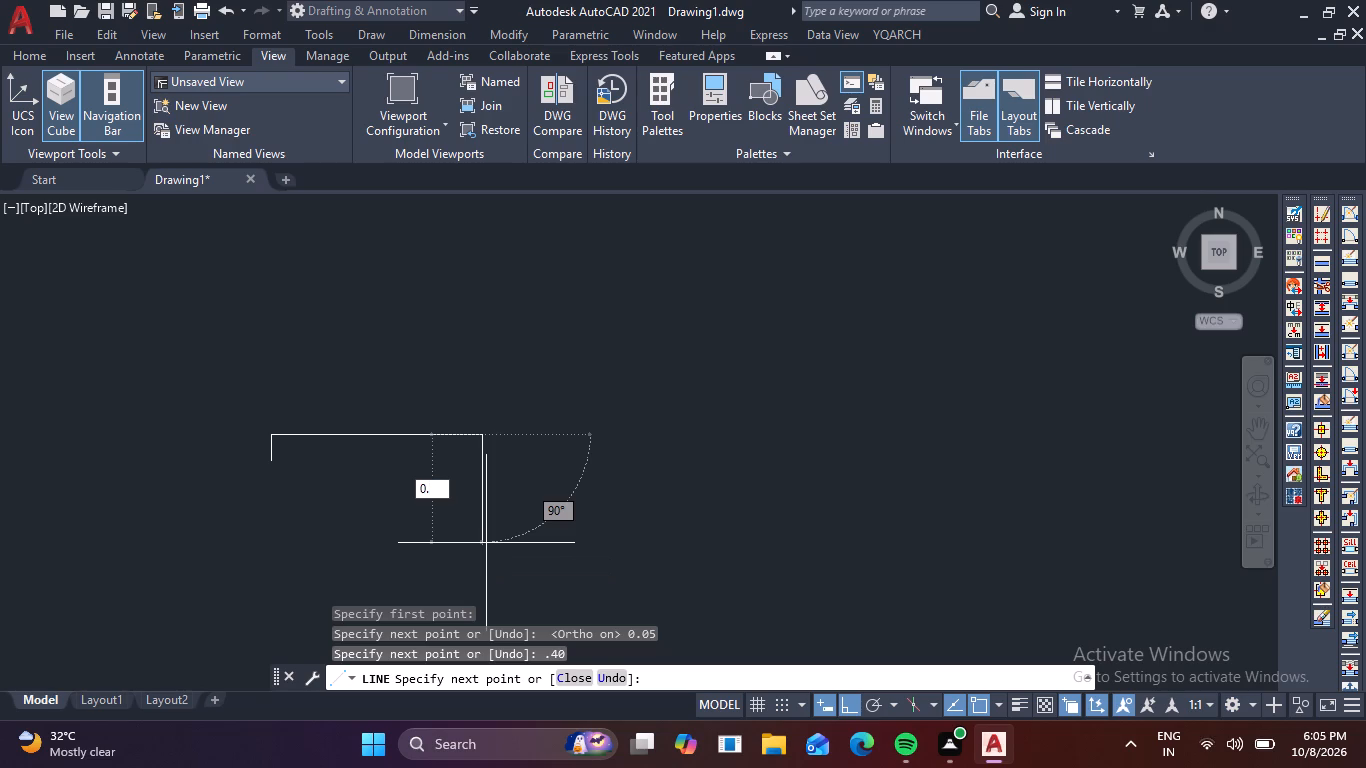
{"action": "type", "text": "05"}
{"action": "key", "text": "Return"}
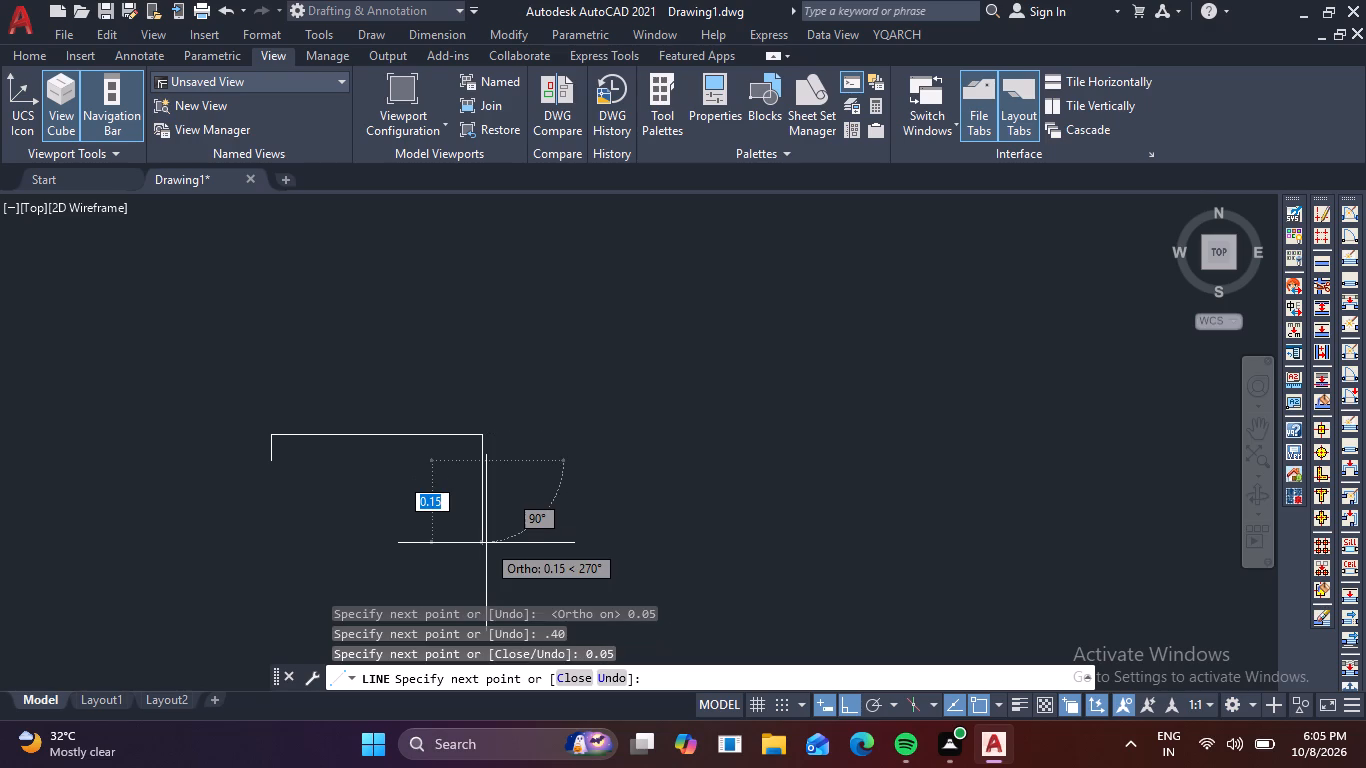
{"action": "scroll", "coordinate": [486, 544], "scroll_direction": "up", "scroll_amount": 1}
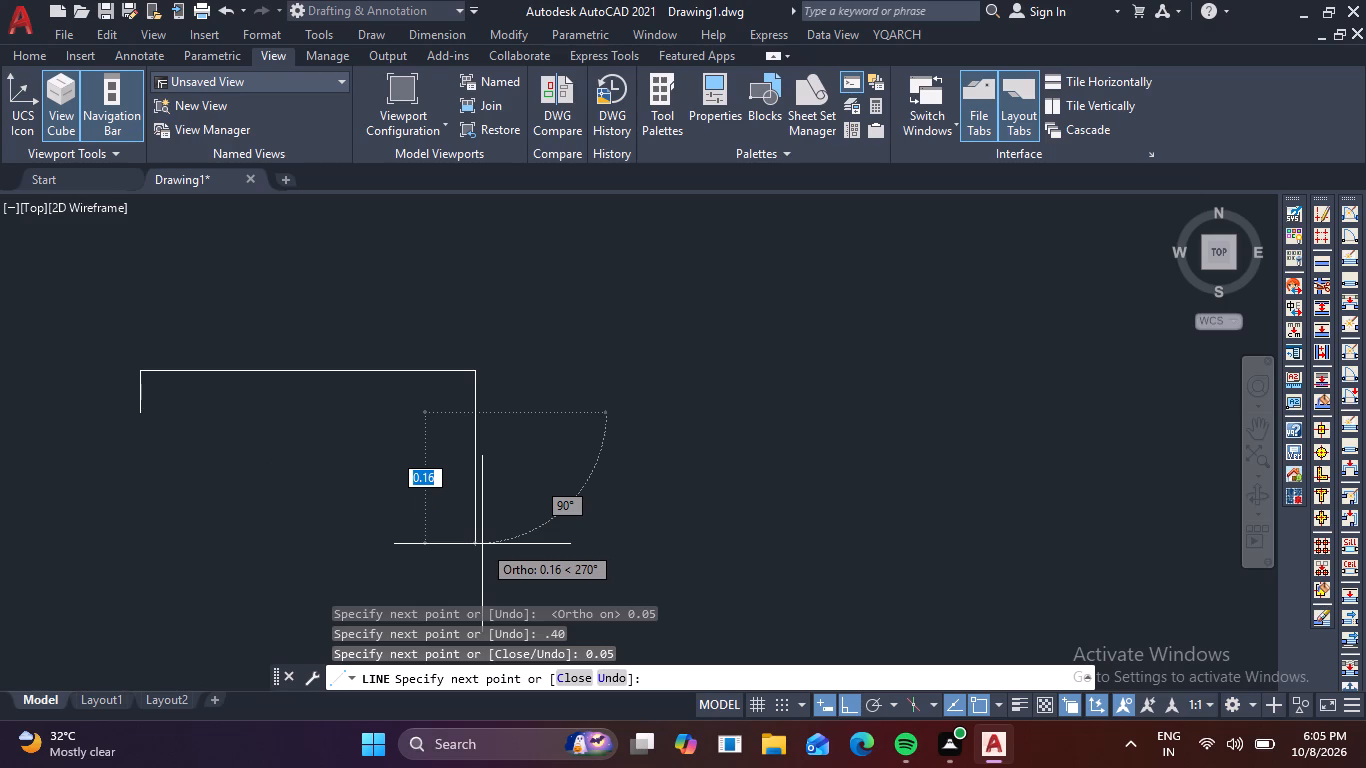
{"action": "left_click", "coordinate": [140, 411]}
{"action": "key", "text": "Escape"}
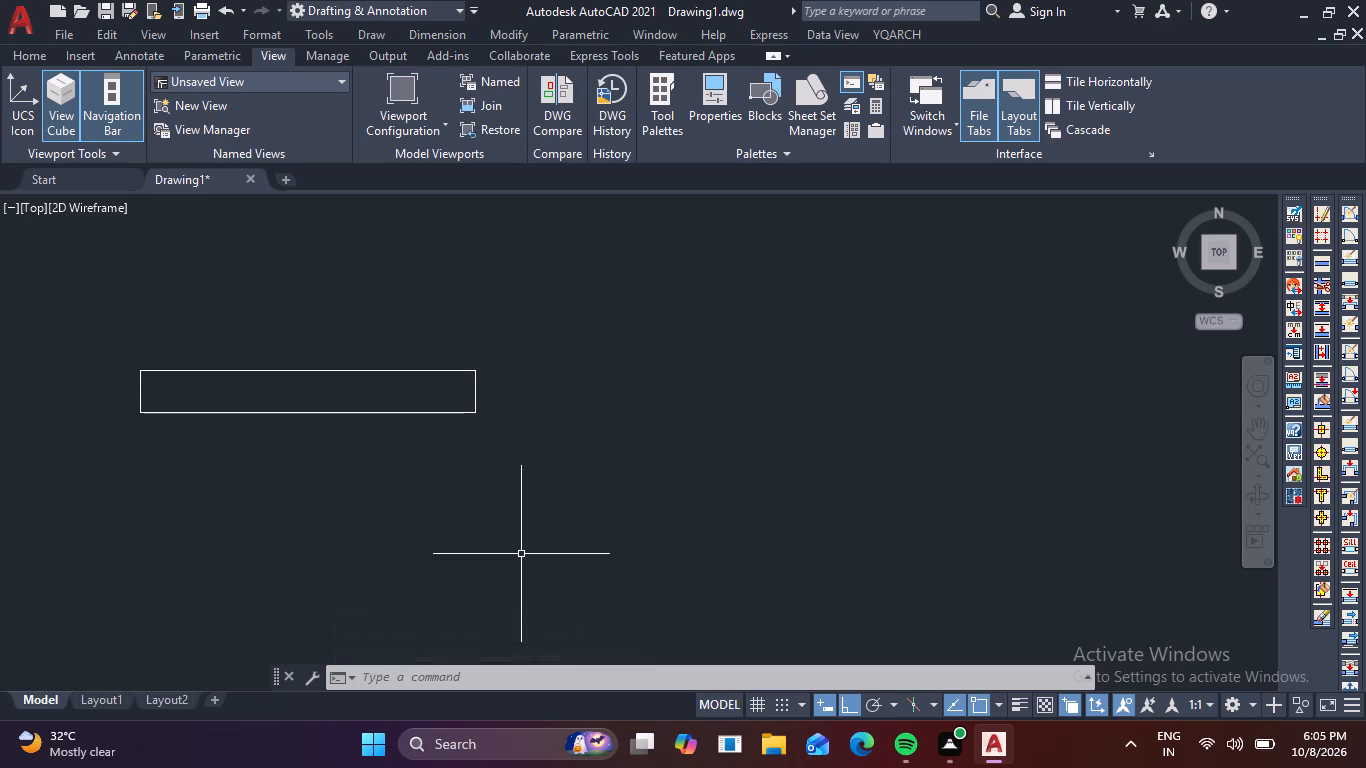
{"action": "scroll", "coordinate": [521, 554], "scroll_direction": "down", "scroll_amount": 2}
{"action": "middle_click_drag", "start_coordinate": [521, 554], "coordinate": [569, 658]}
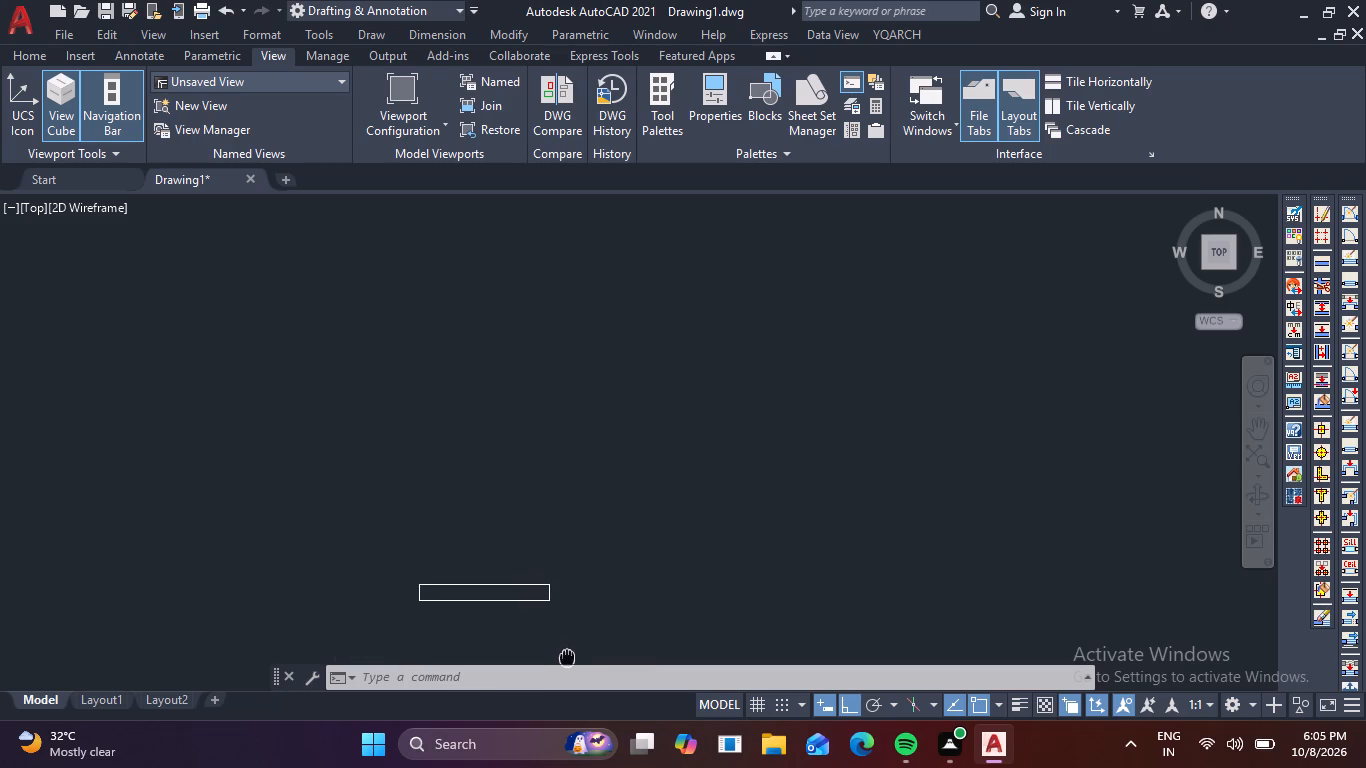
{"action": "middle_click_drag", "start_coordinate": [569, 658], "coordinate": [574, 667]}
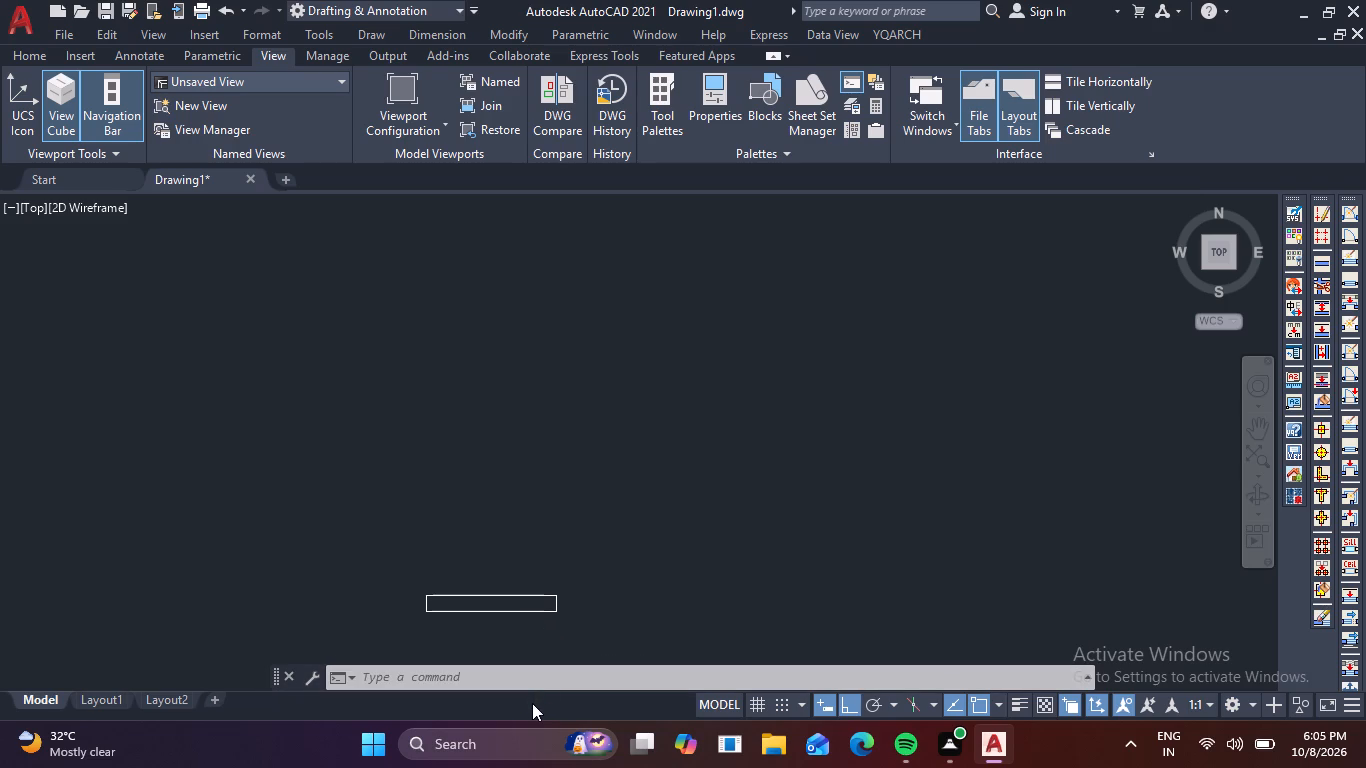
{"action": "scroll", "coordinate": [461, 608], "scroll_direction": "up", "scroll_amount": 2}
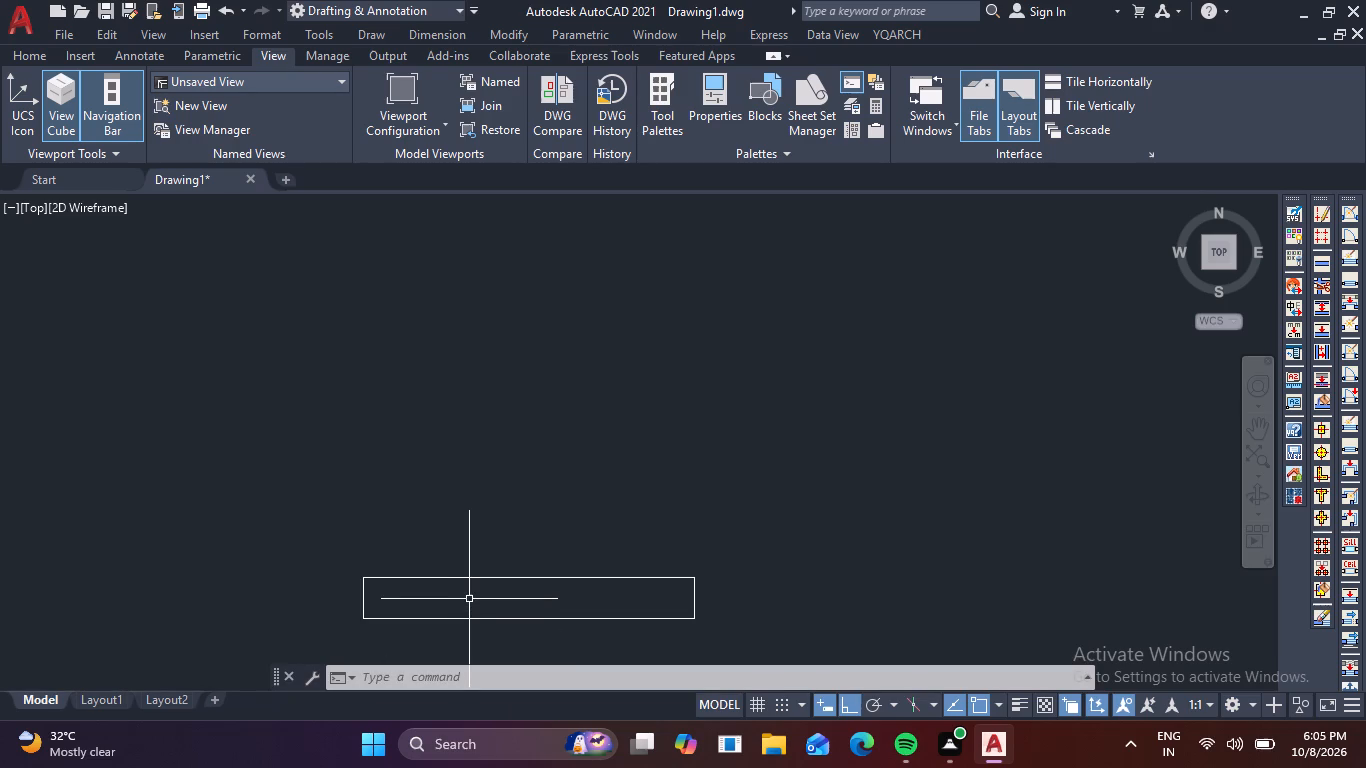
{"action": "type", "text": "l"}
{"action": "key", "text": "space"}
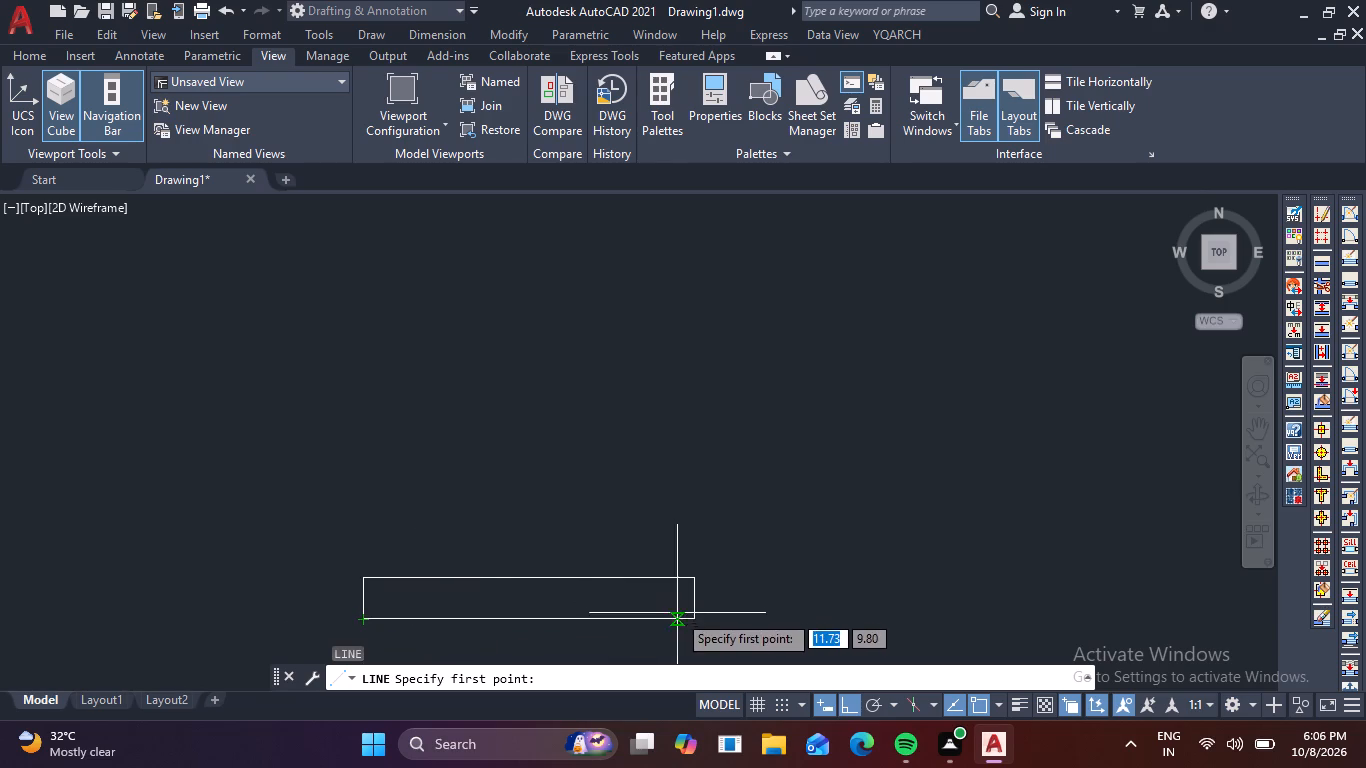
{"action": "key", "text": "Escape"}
Join the rectangle's four lines into a single polyline.
{"action": "left_click_drag", "start_coordinate": [712, 634], "coordinate": [673, 623]}
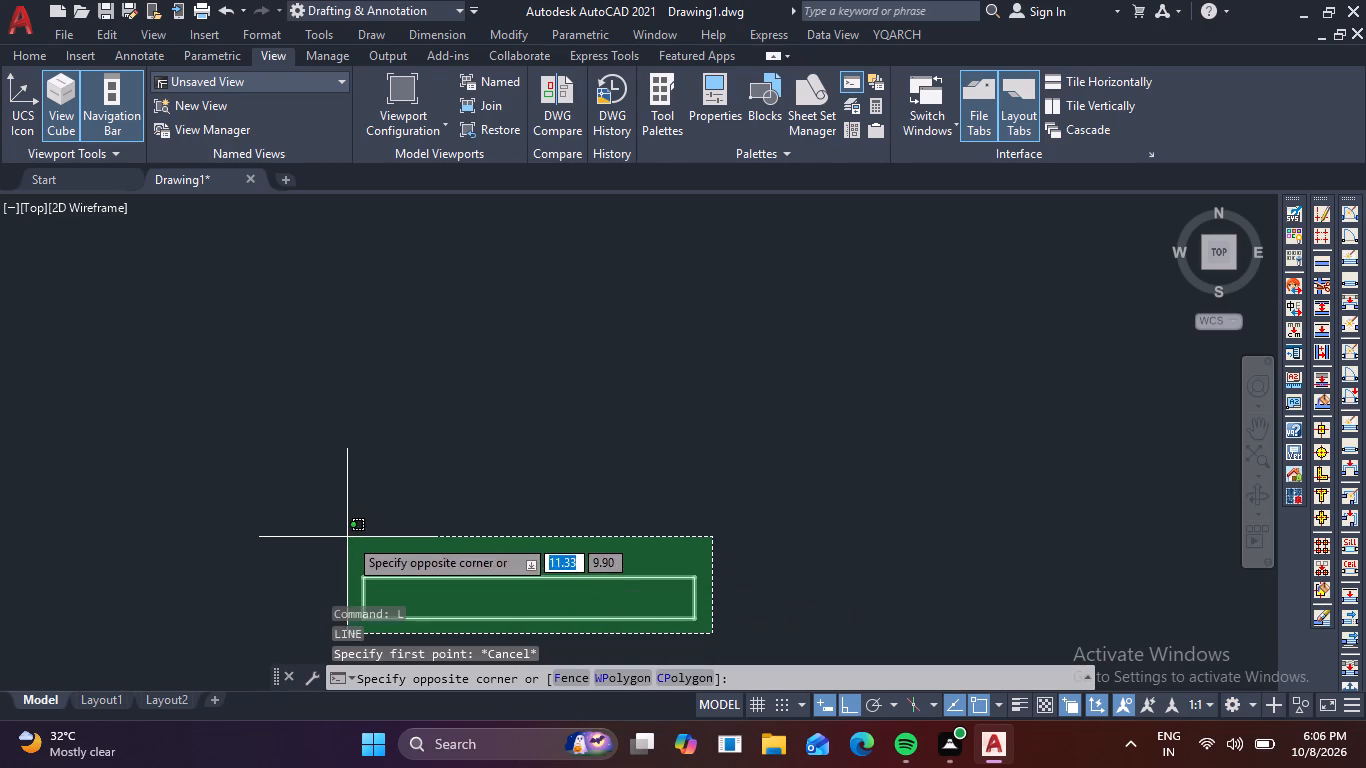
{"action": "middle_click", "coordinate": [348, 537]}
{"action": "left_click", "coordinate": [349, 533]}
{"action": "key", "text": "j"}
{"action": "key", "text": "space"}
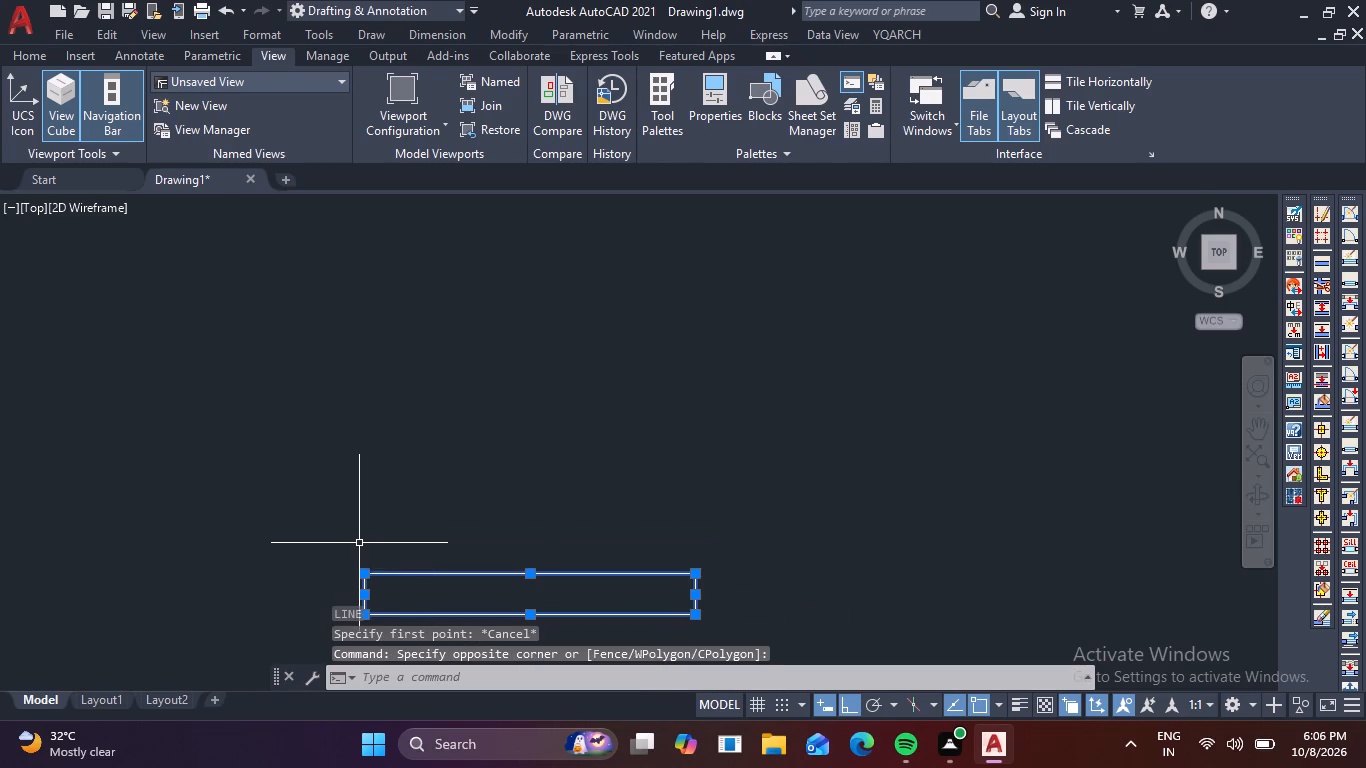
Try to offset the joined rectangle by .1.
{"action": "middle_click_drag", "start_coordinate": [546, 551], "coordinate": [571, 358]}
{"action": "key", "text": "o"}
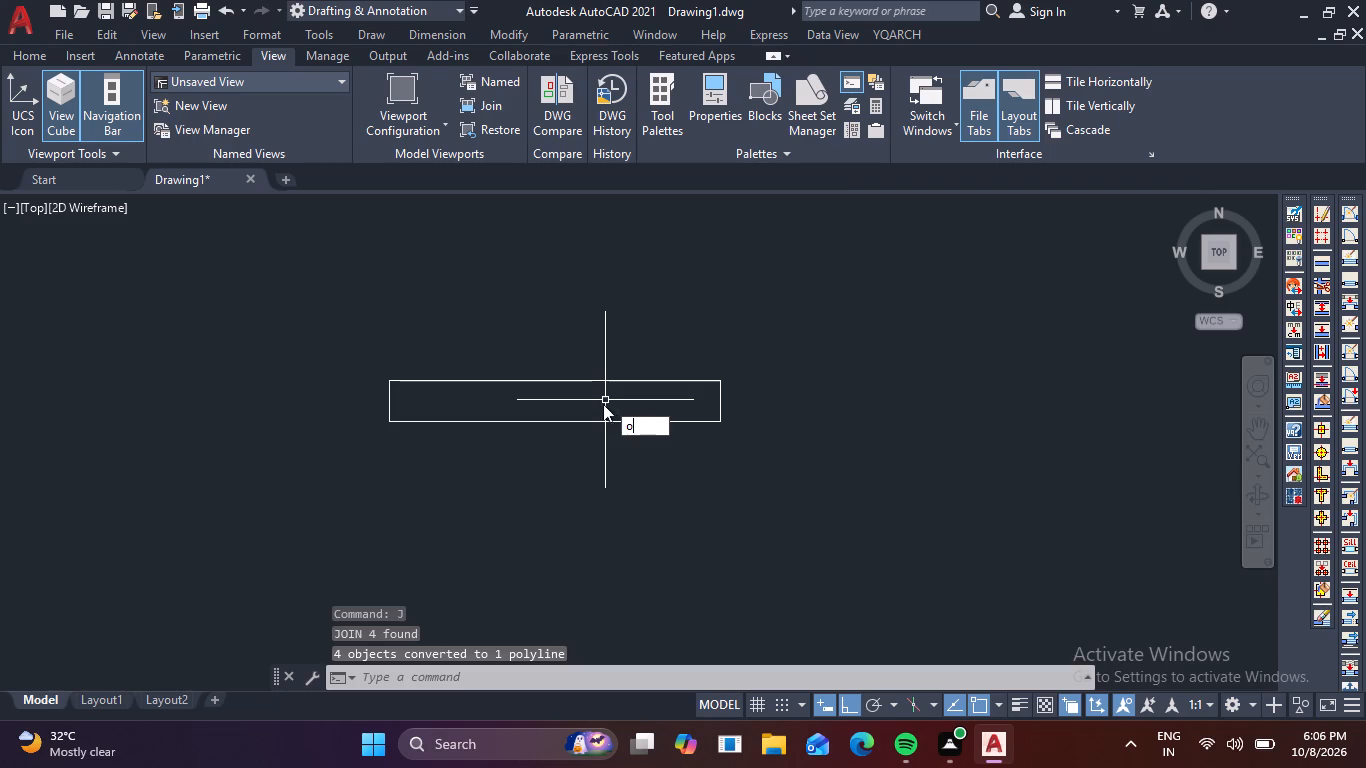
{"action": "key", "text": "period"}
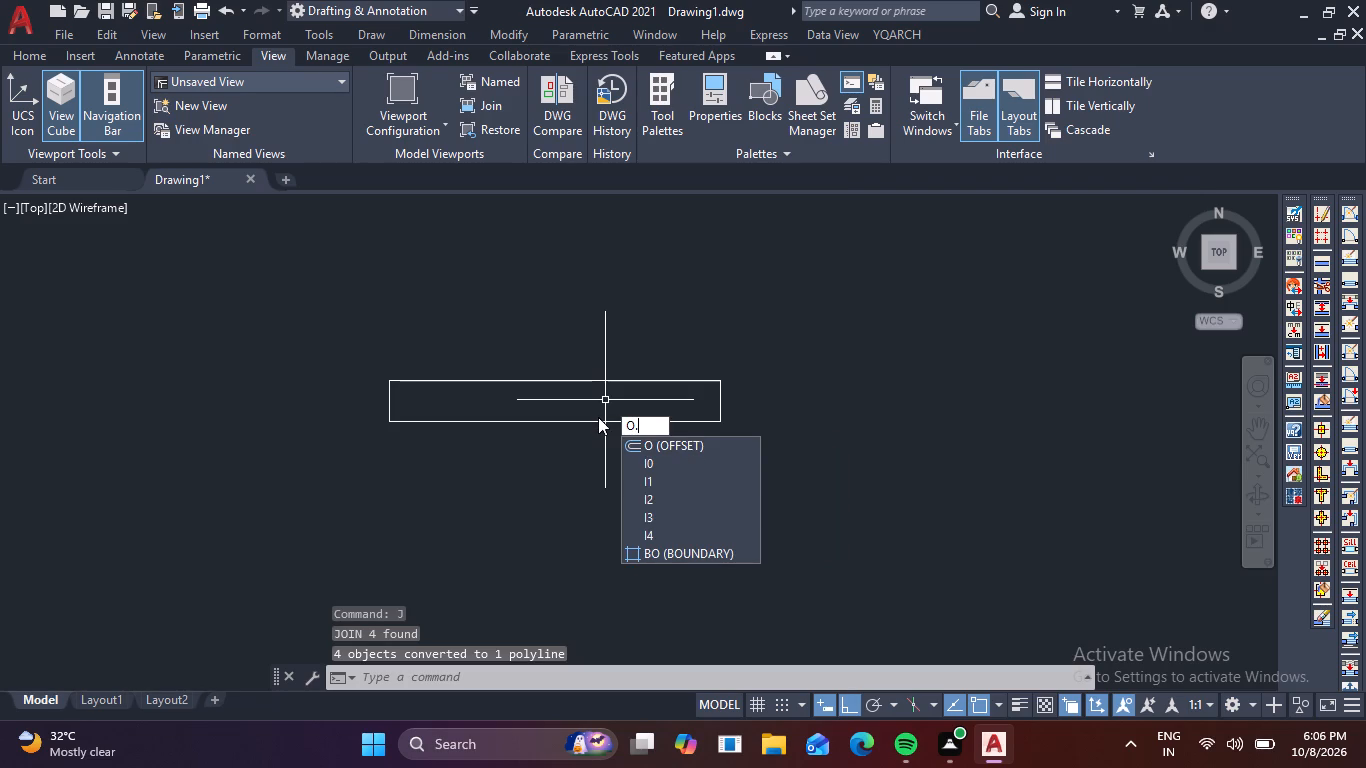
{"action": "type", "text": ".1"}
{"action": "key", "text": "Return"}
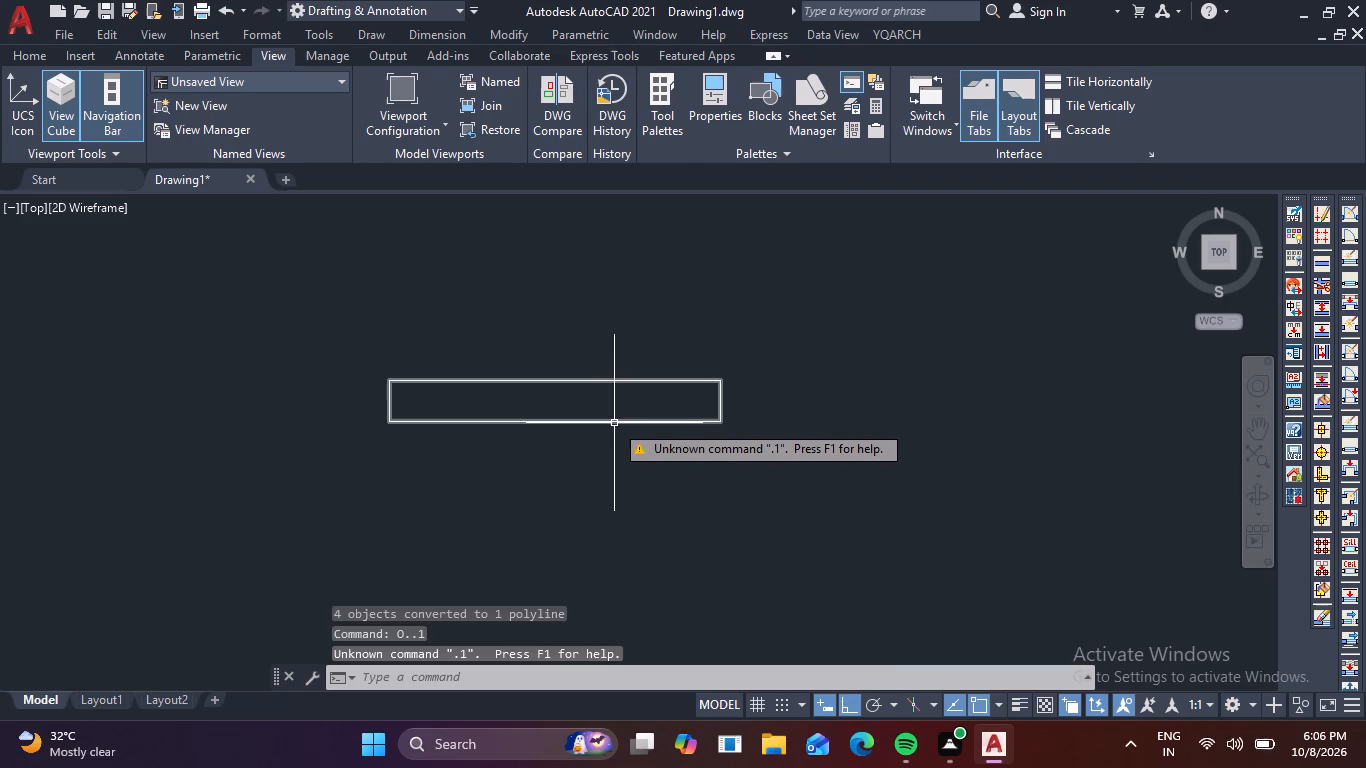
Offset the joined 0.40 by 0.05 rectangle inward by 0.01.
{"action": "key", "text": "Escape"}
{"action": "key", "text": "o"}
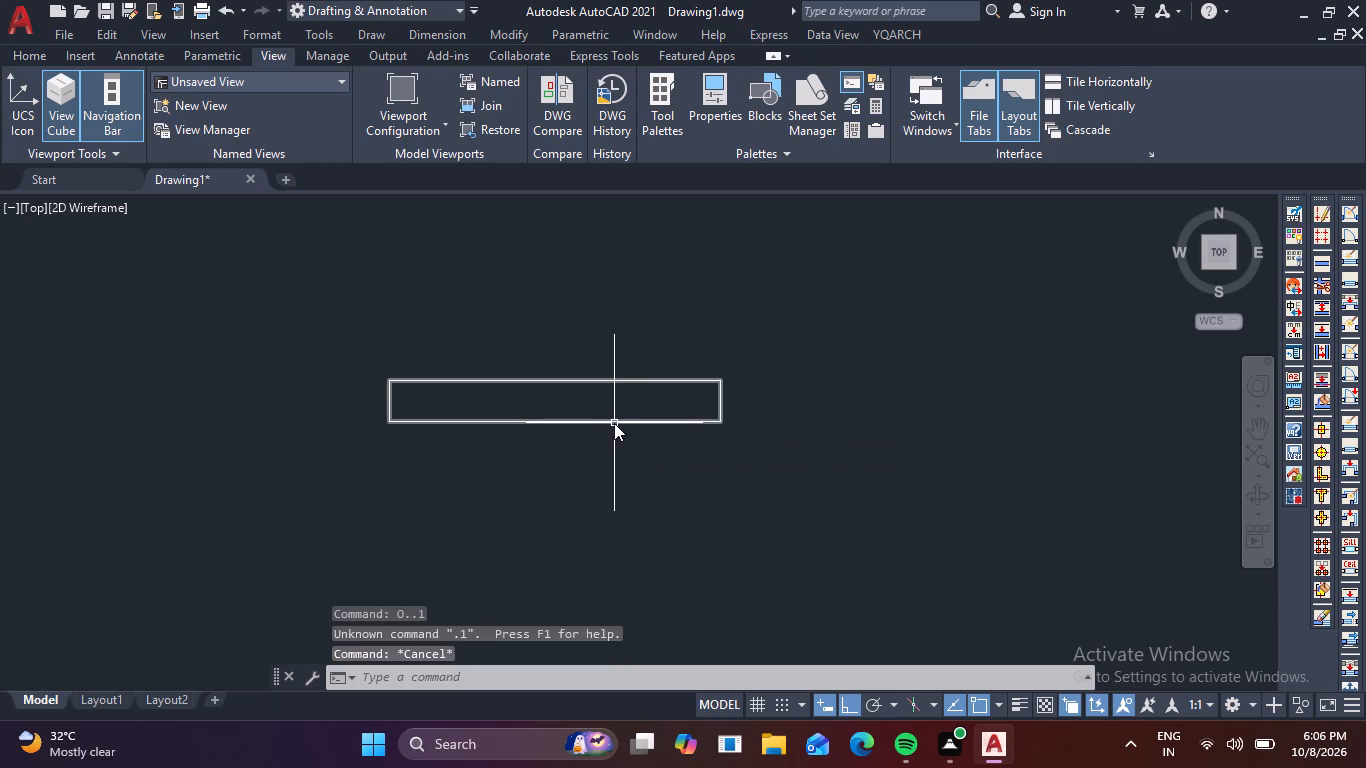
{"action": "key", "text": "Return"}
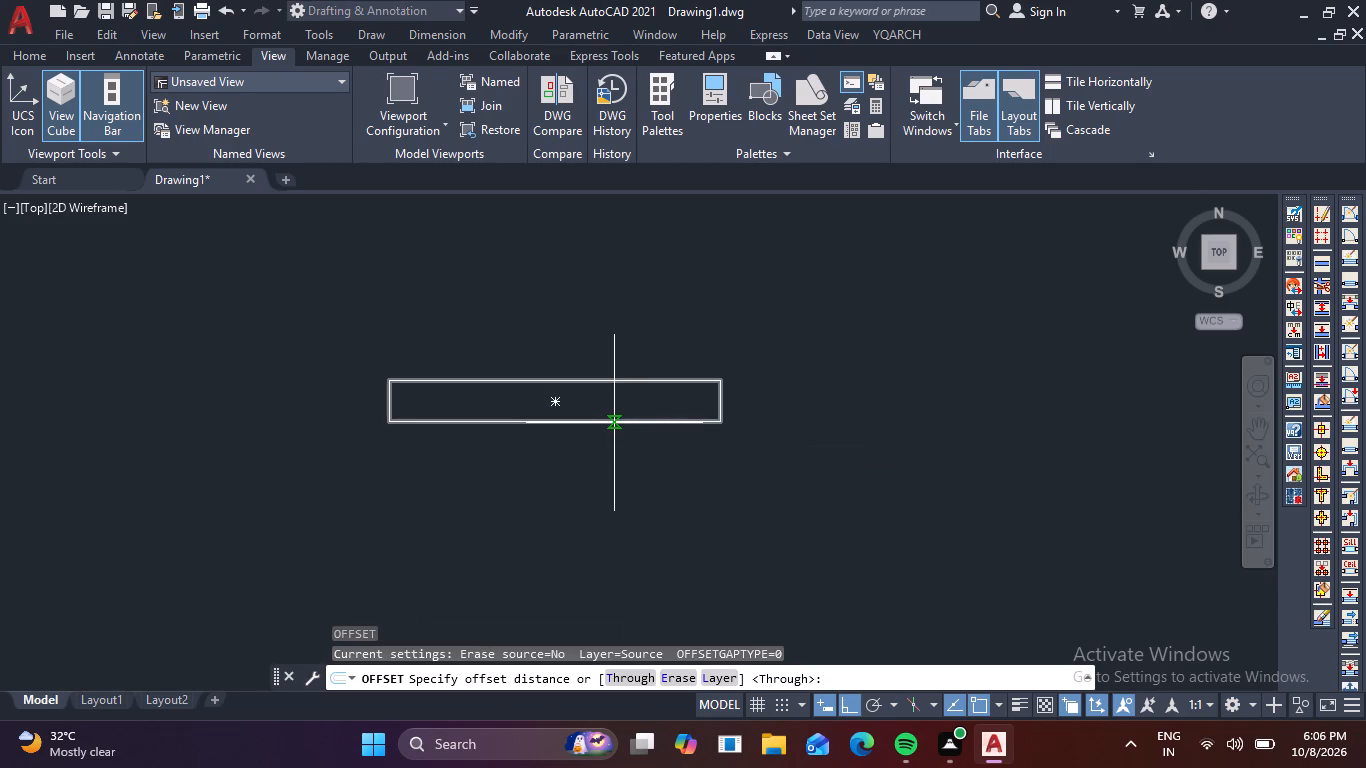
{"action": "key", "text": "0"}
{"action": "type", "text": ".0"}
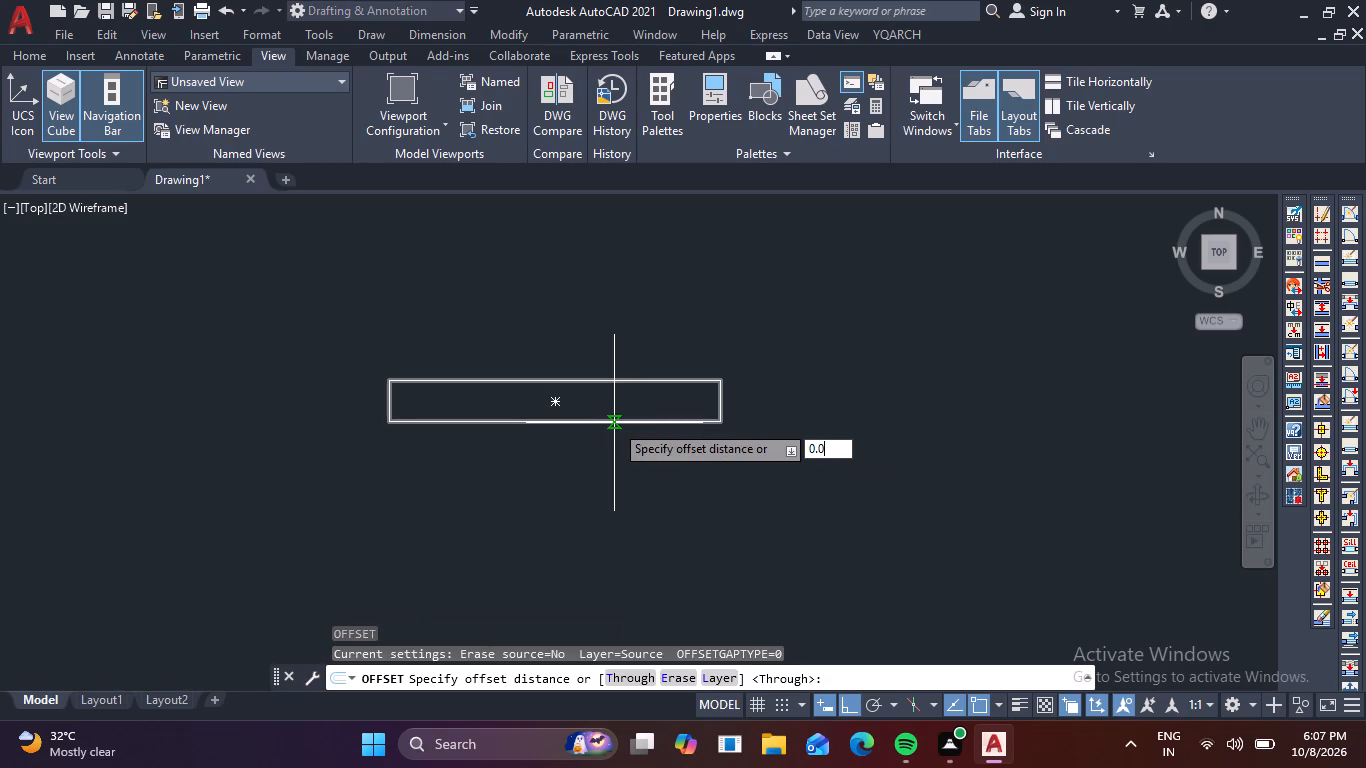
{"action": "key", "text": "1"}
{"action": "key", "text": "Return"}
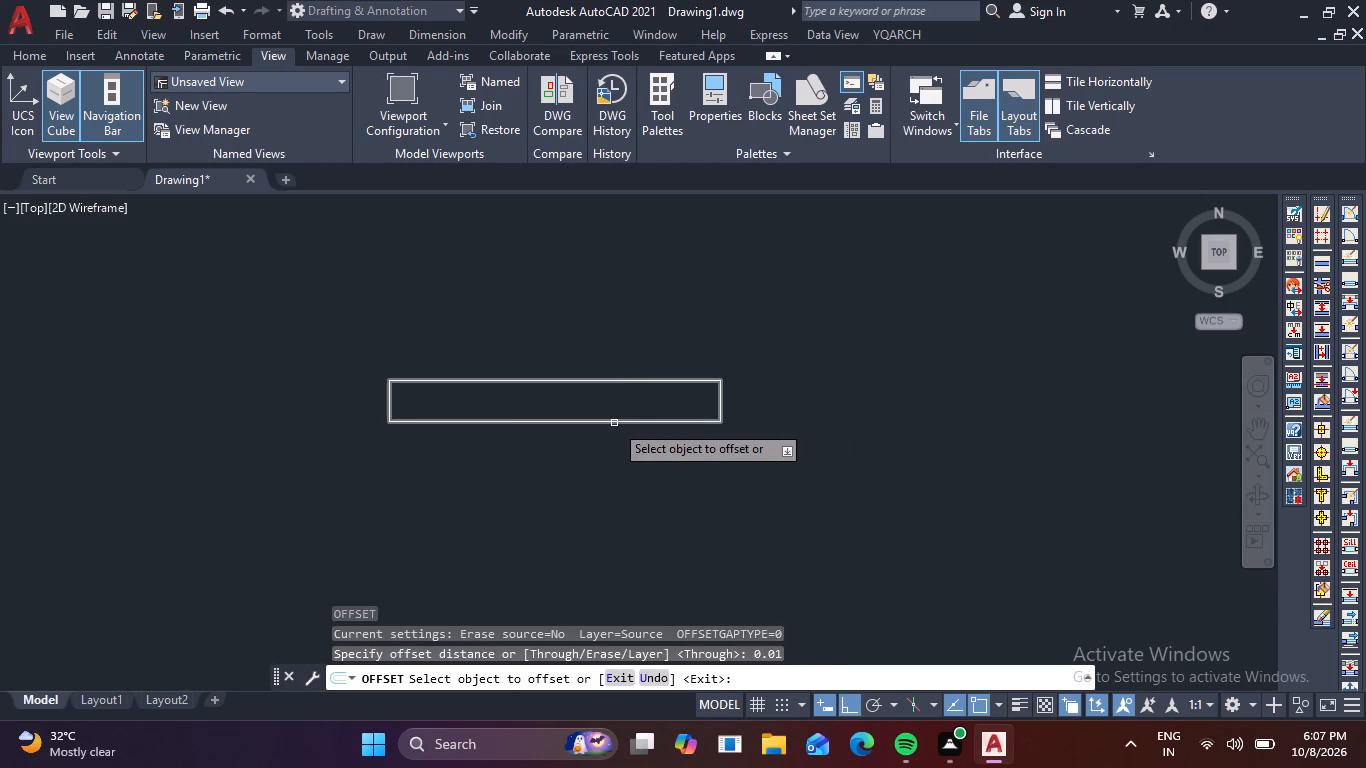
{"action": "left_click", "coordinate": [614, 423]}
{"action": "left_click", "coordinate": [597, 397]}
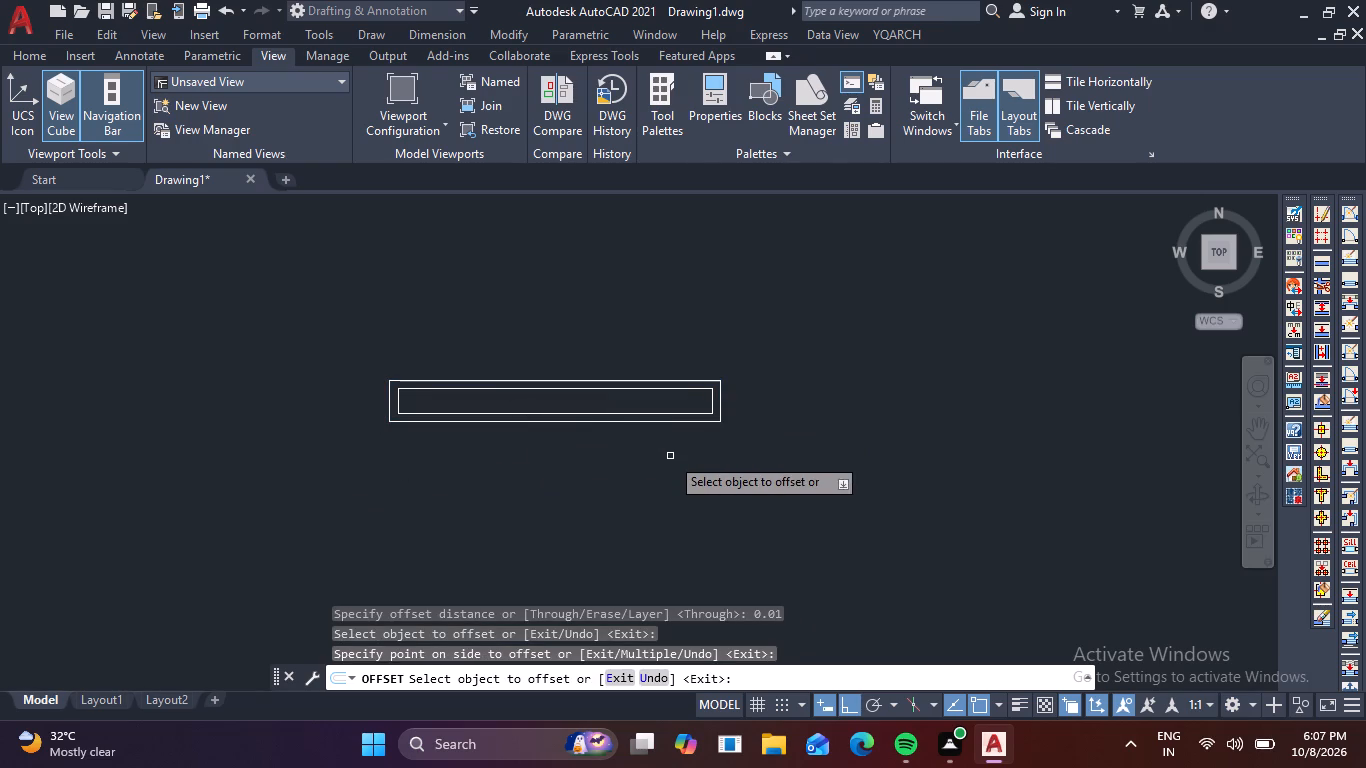
{"action": "key", "text": "Escape"}
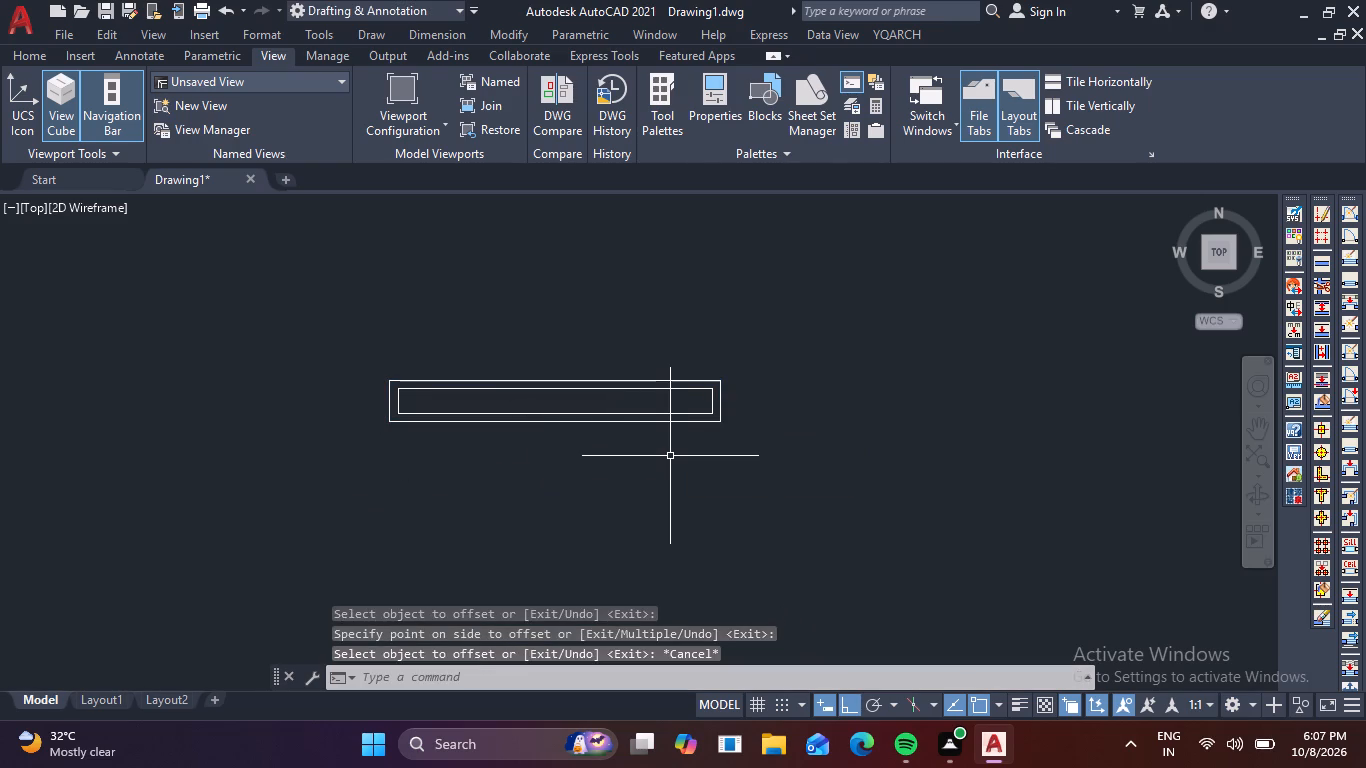
Draw a 0.30 by 0.05 rectangle in the empty space above the first double rectangle.
{"action": "type", "text": "l"}
{"action": "key", "text": "space"}
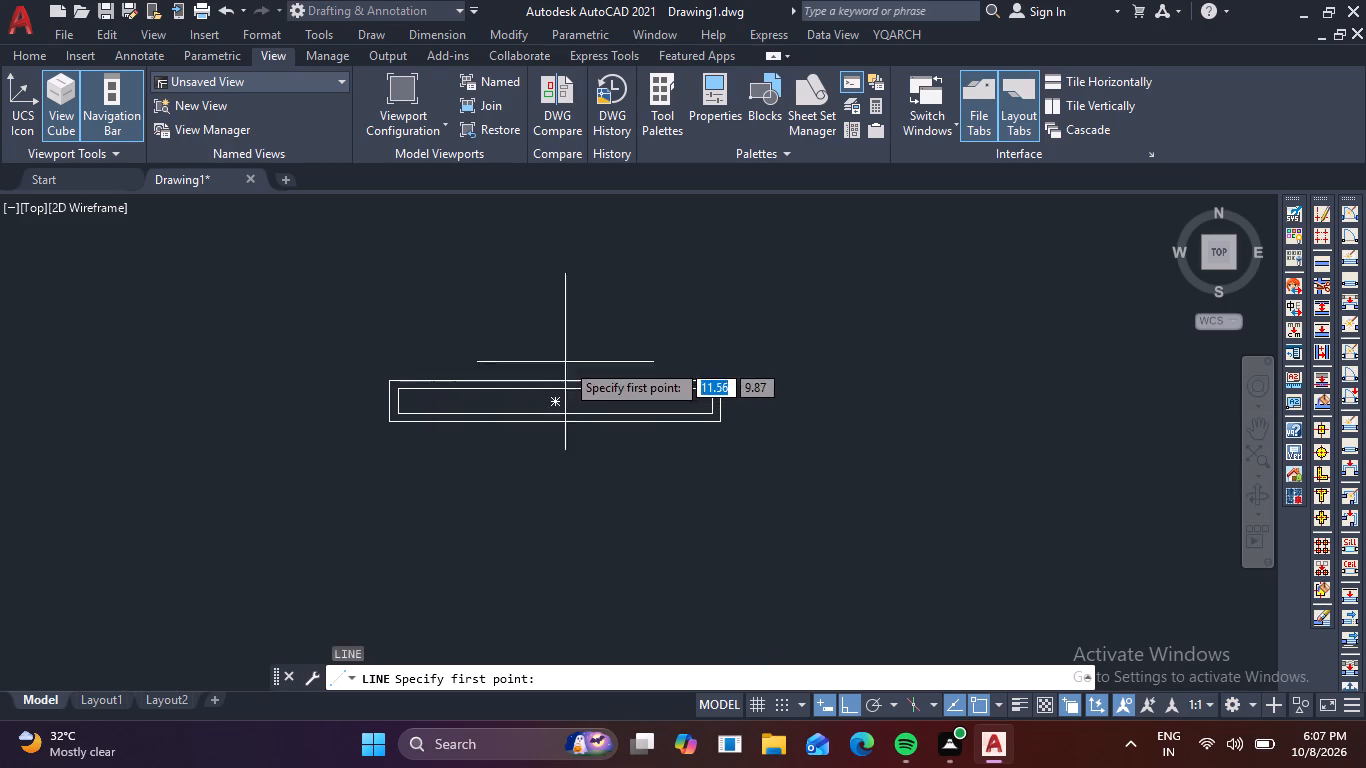
{"action": "middle_click_drag", "start_coordinate": [494, 317], "coordinate": [533, 433]}
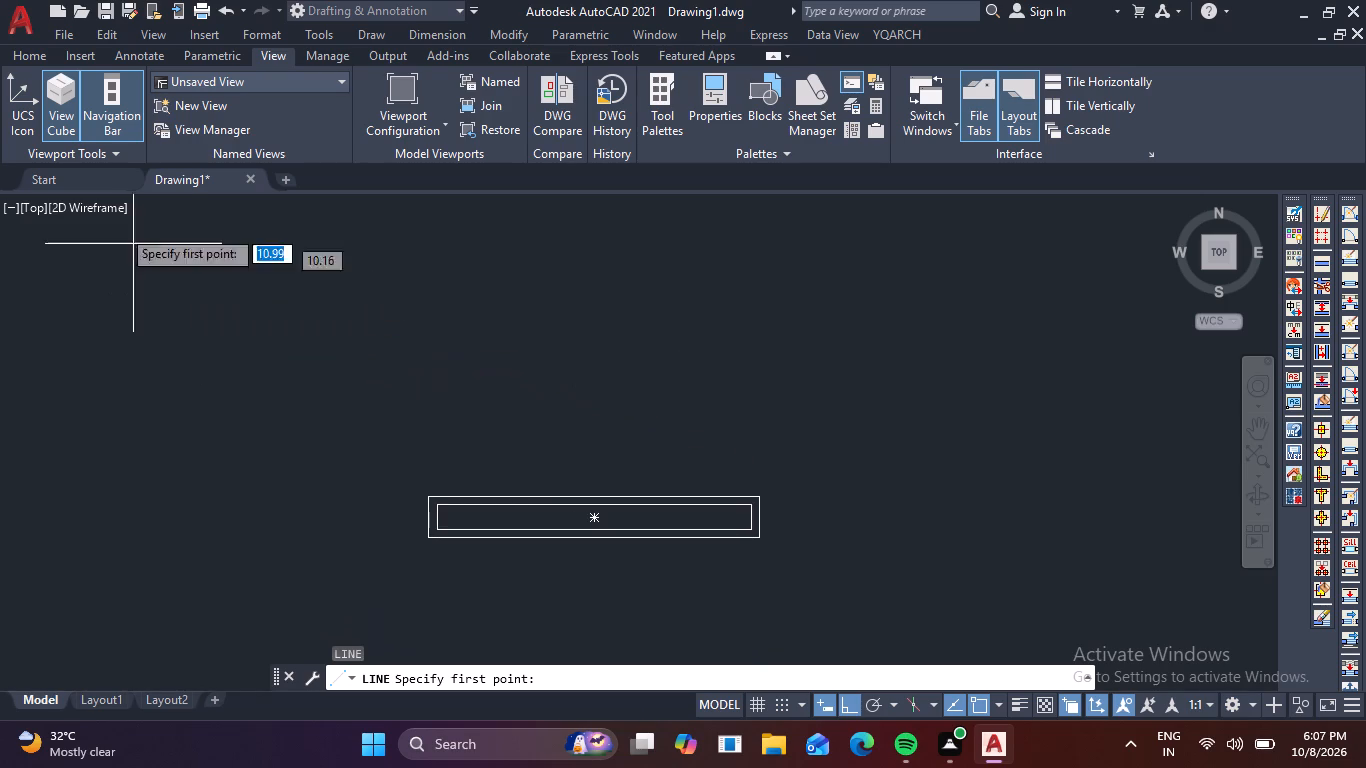
{"action": "left_click", "coordinate": [26, 60]}
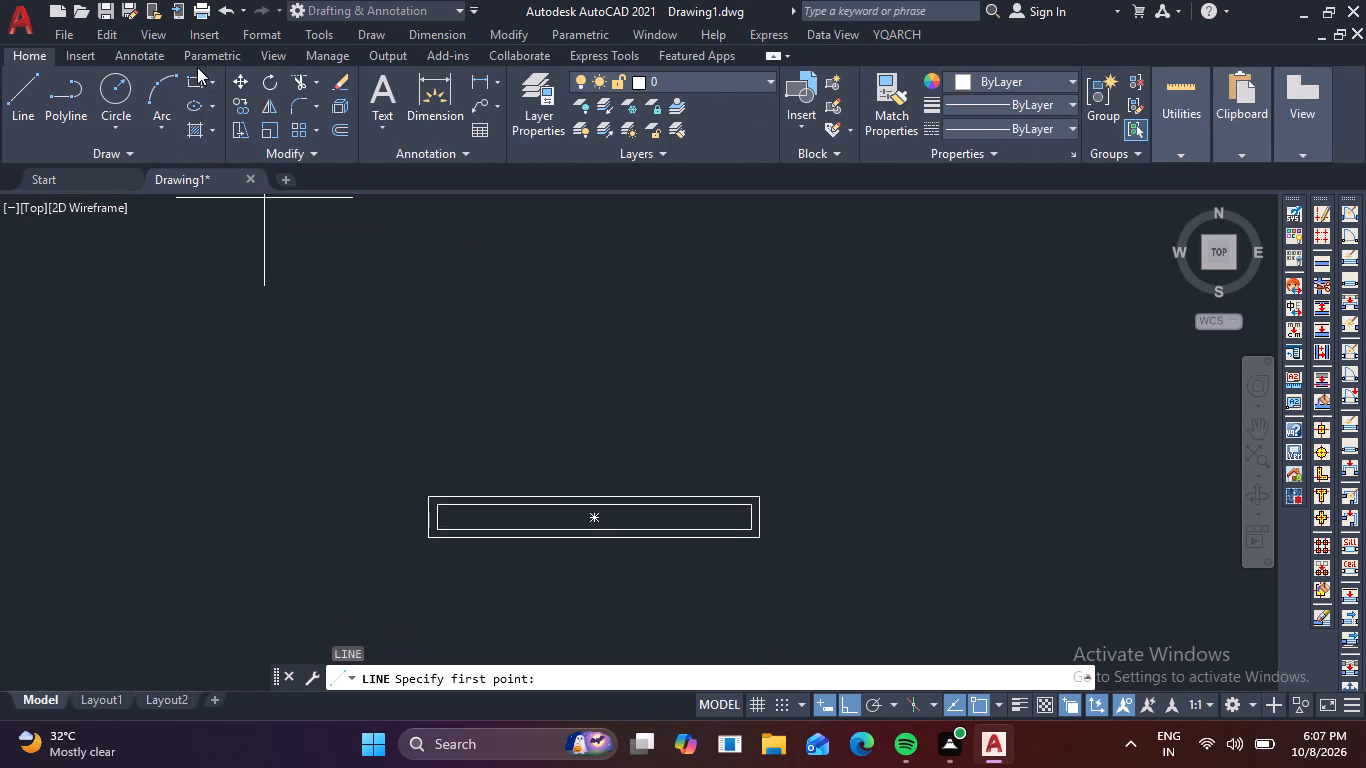
{"action": "left_click", "coordinate": [197, 82]}
{"action": "left_click", "coordinate": [343, 309]}
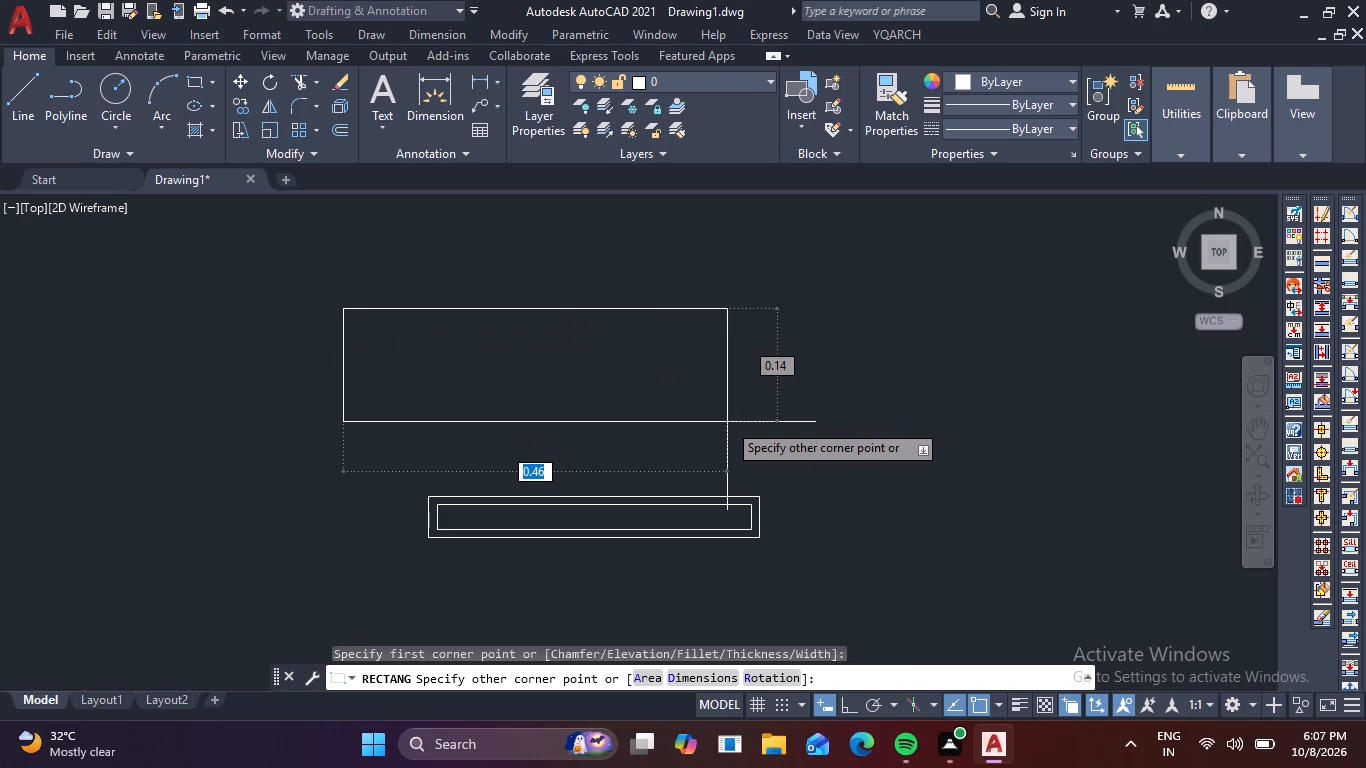
{"action": "key", "text": "period"}
{"action": "key", "text": "3"}
{"action": "key", "text": "Tab"}
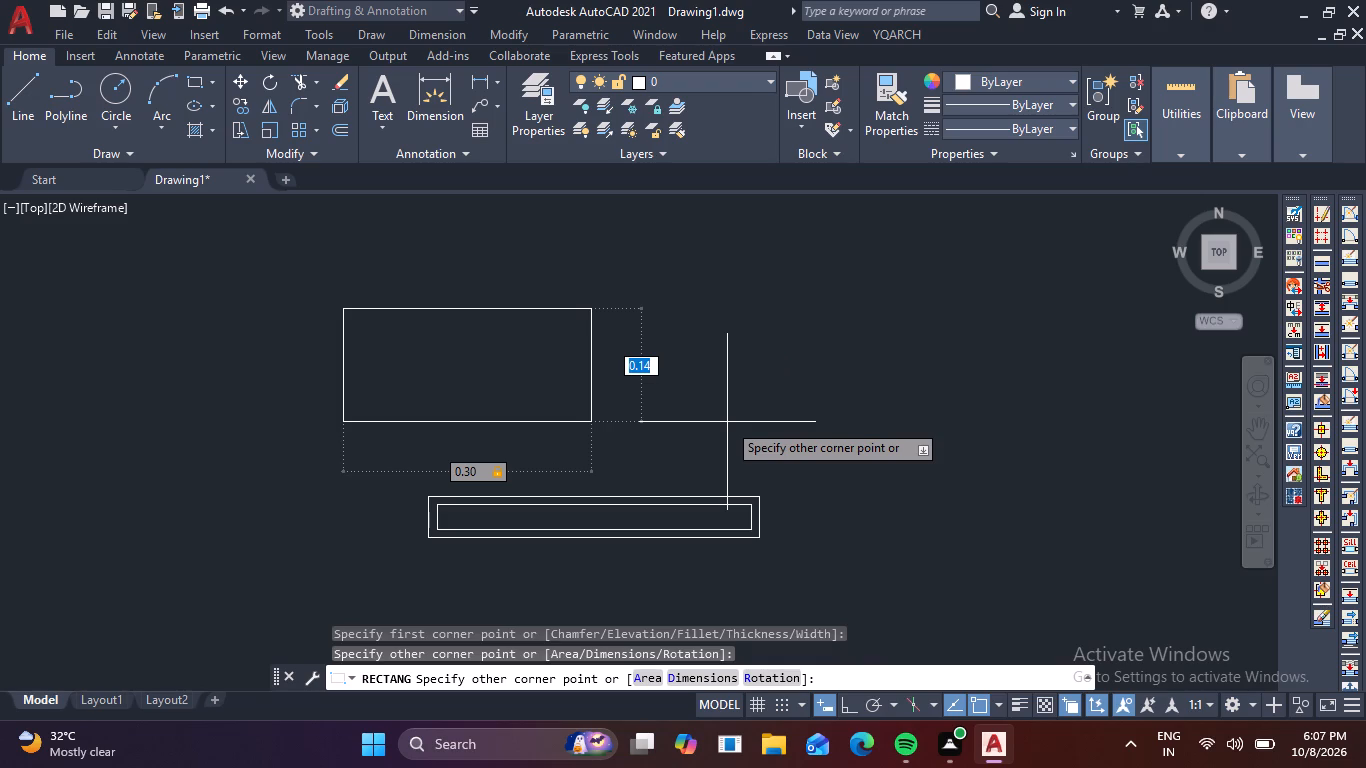
{"action": "type", "text": ".05"}
{"action": "key", "text": "Return"}
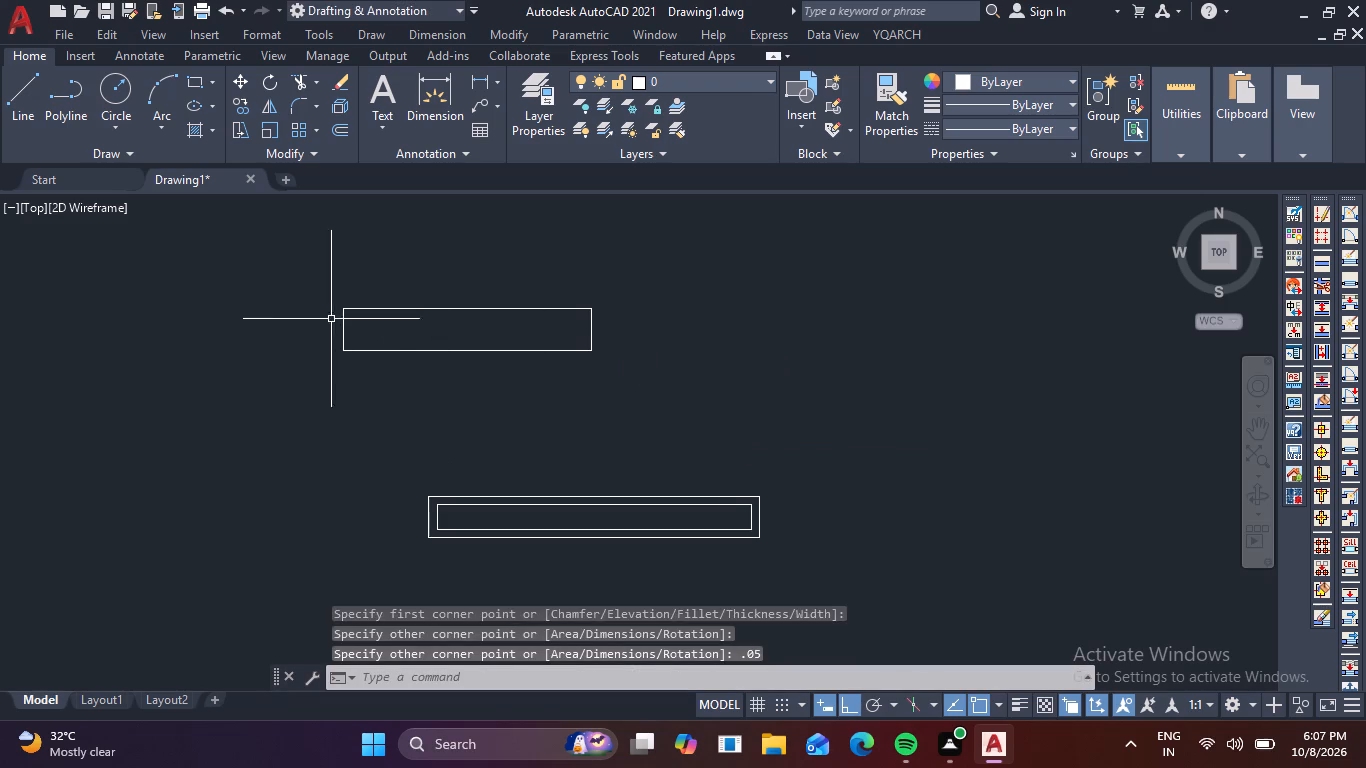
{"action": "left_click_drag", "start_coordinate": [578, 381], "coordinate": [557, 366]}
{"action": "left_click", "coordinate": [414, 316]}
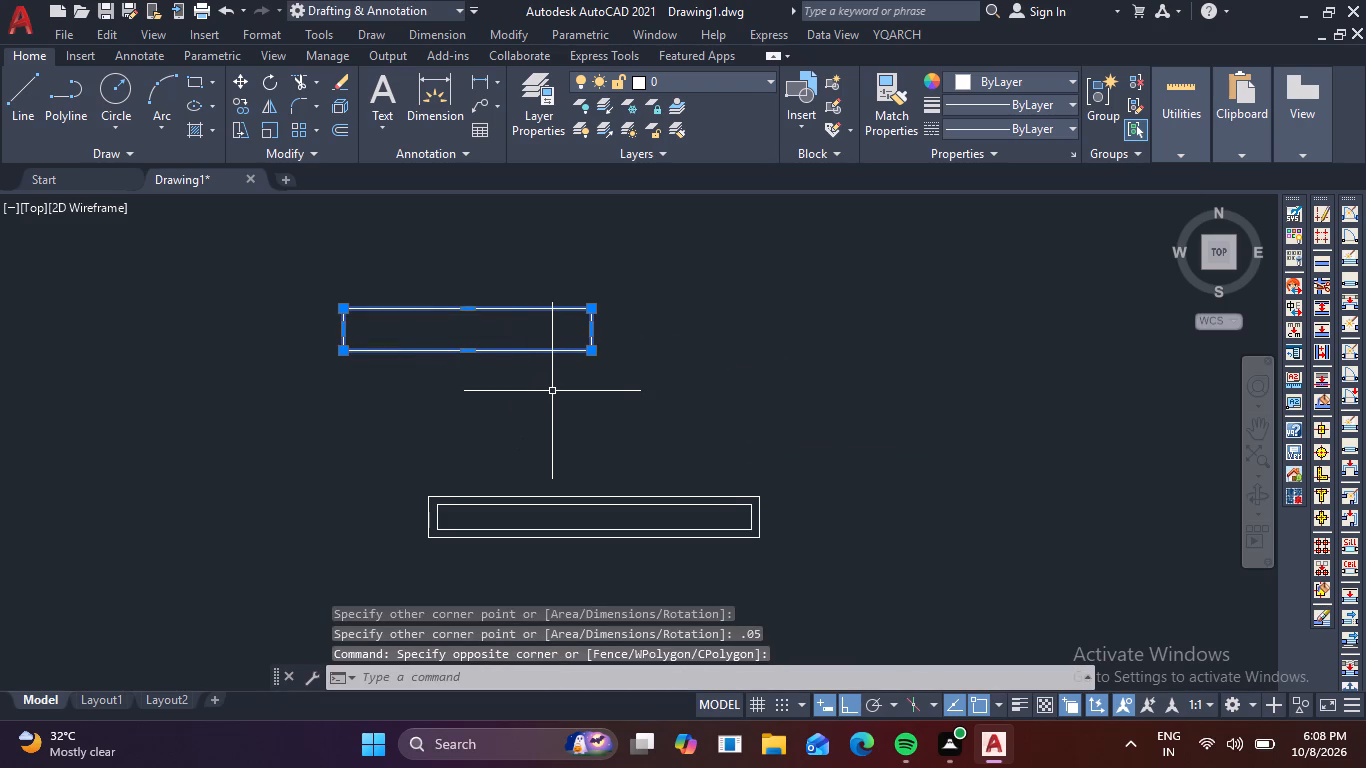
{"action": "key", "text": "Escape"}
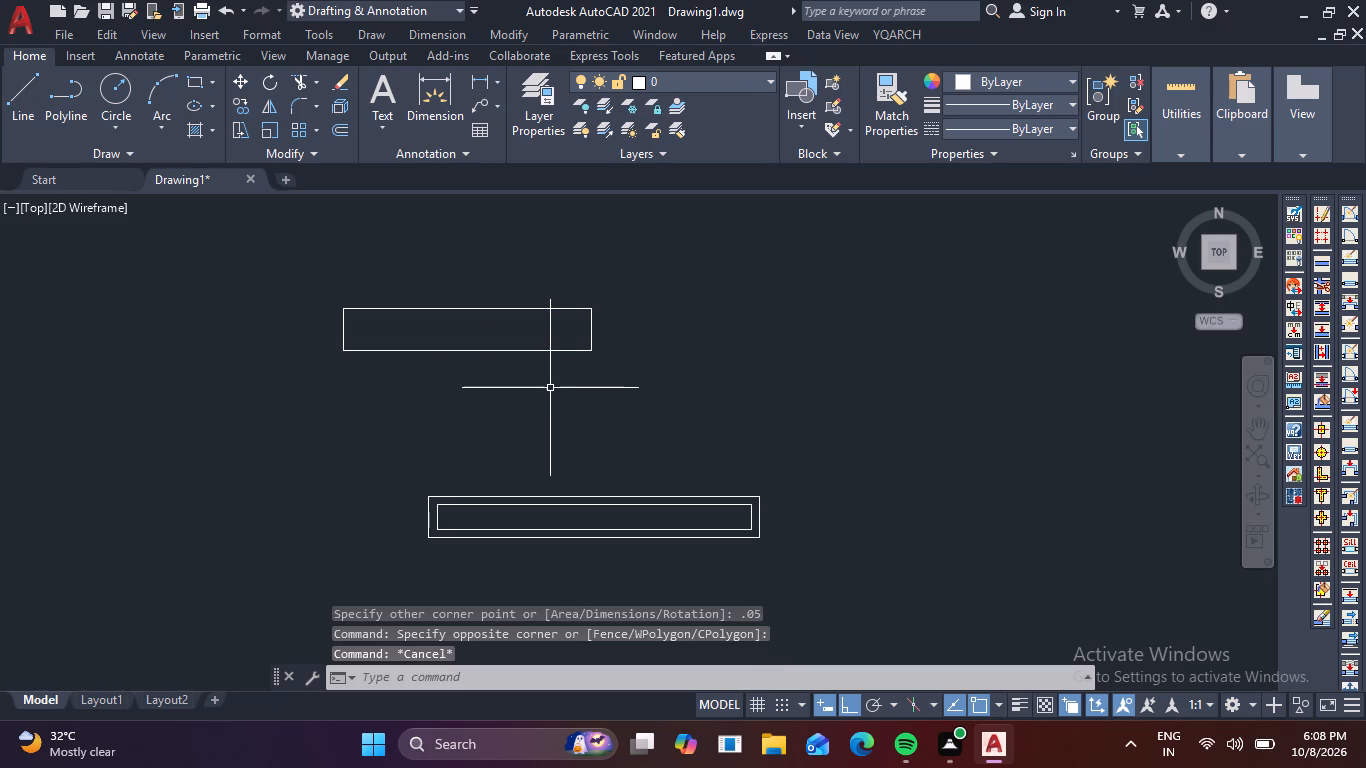
Offset the 0.30 by 0.05 rectangle inward by 0.01.
{"action": "key", "text": "o"}
{"action": "key", "text": "Return"}
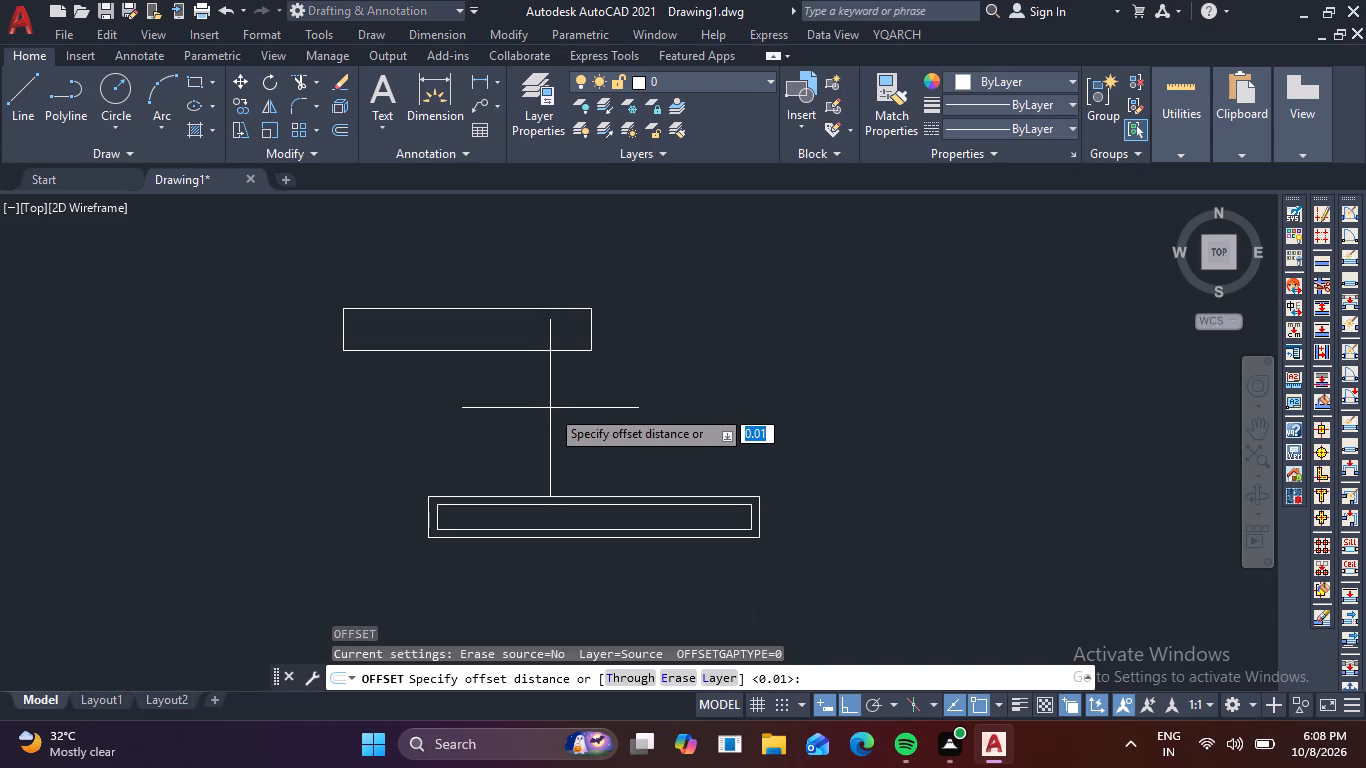
{"action": "key", "text": "period"}
{"action": "type", "text": "01"}
{"action": "key", "text": "Return"}
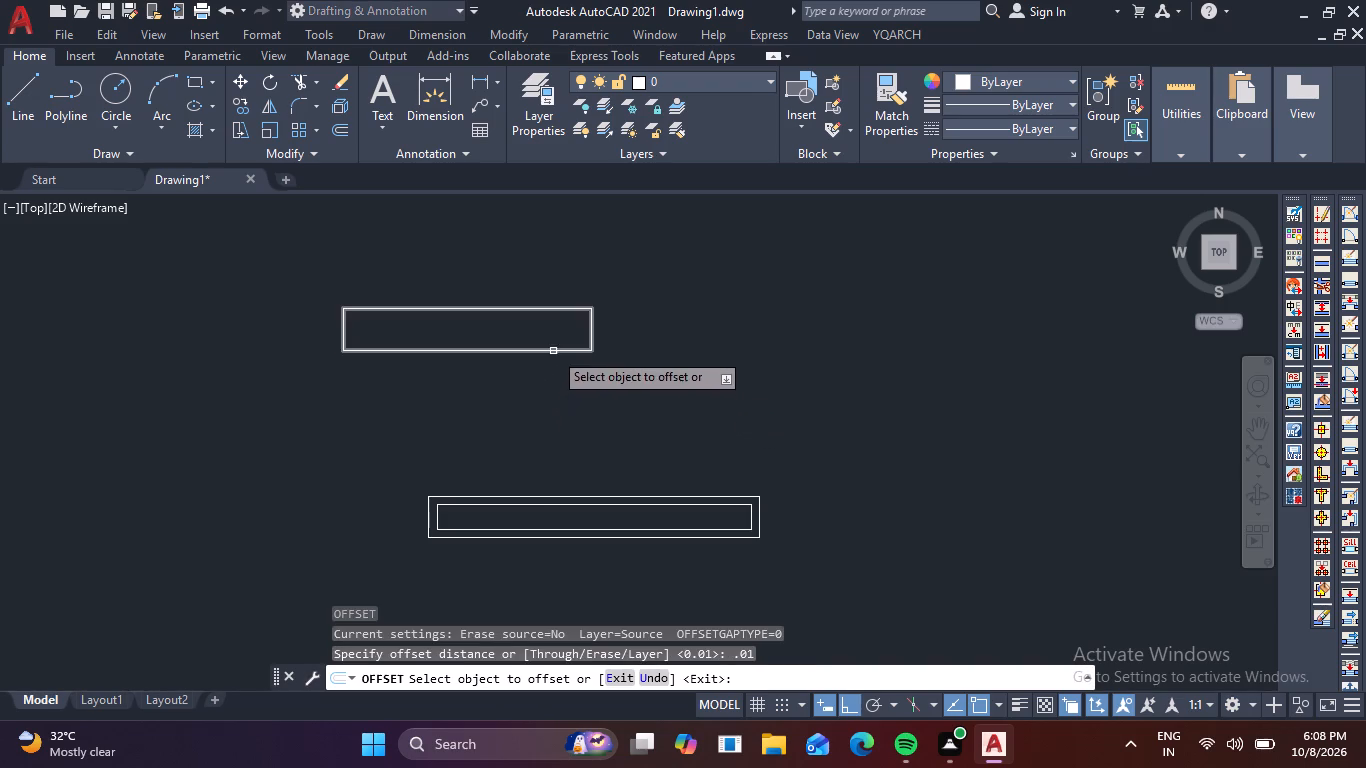
{"action": "left_click", "coordinate": [553, 351]}
{"action": "left_click", "coordinate": [526, 333]}
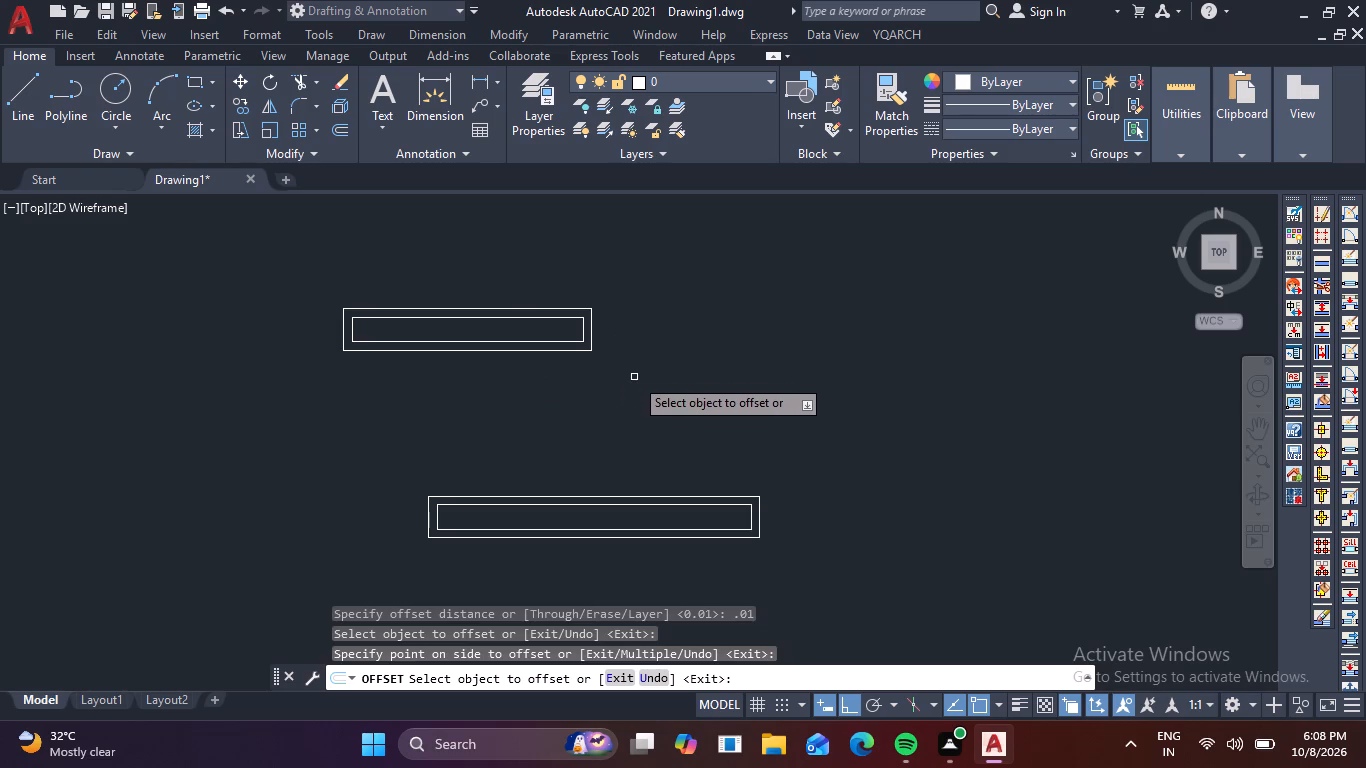
{"action": "key", "text": "Escape"}
Move the smaller double rectangle by its bottom edge midpoint onto the top edge midpoint of the larger one, with Ortho off.
{"action": "left_click_drag", "start_coordinate": [634, 378], "coordinate": [575, 363]}
{"action": "left_click", "coordinate": [302, 295]}
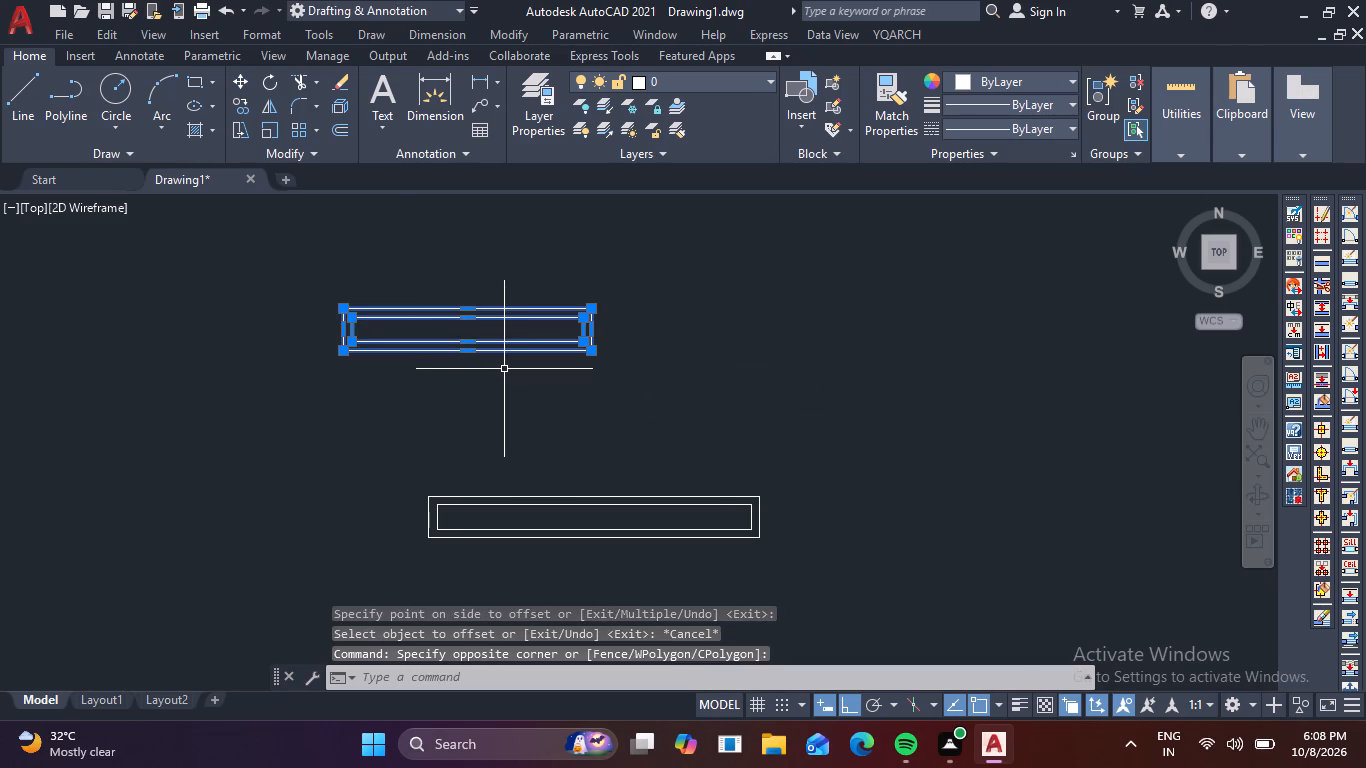
{"action": "key", "text": "m"}
{"action": "key", "text": "space"}
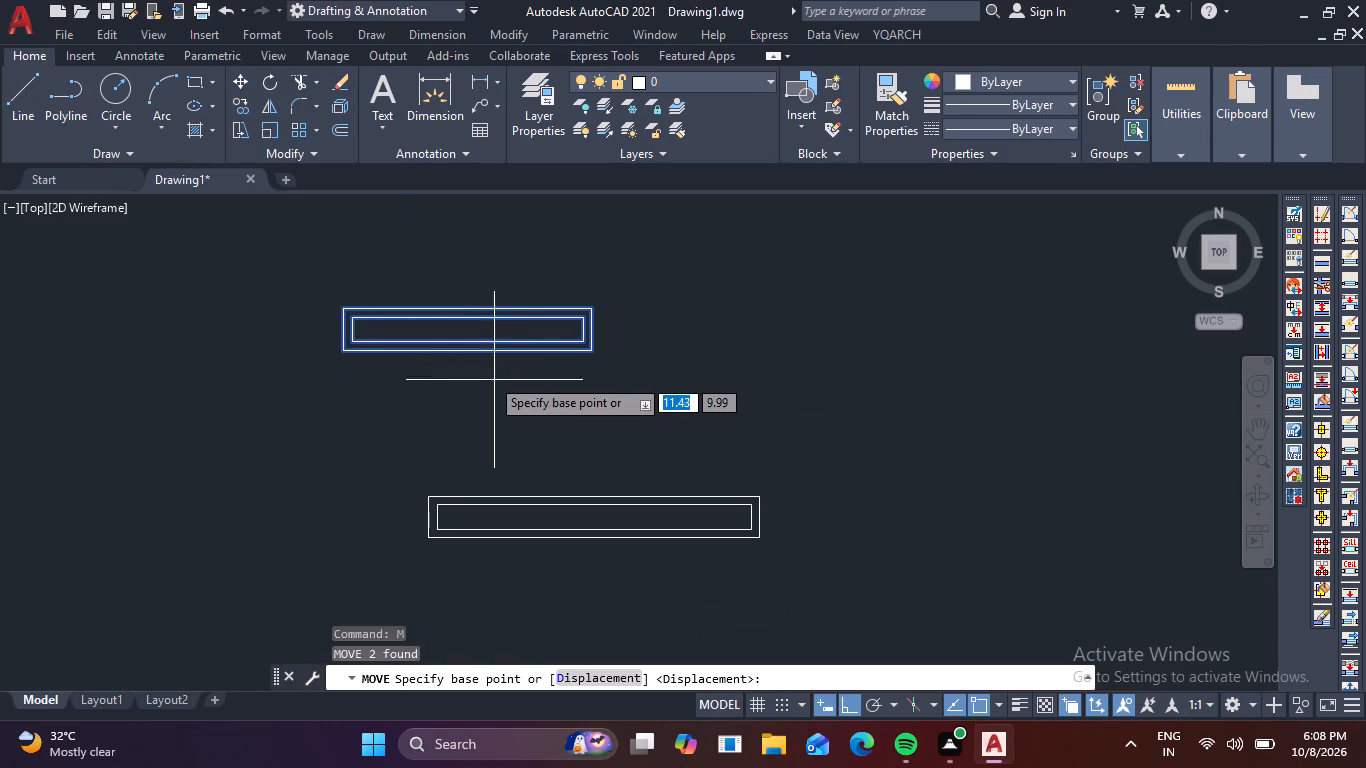
{"action": "left_click", "coordinate": [467, 349]}
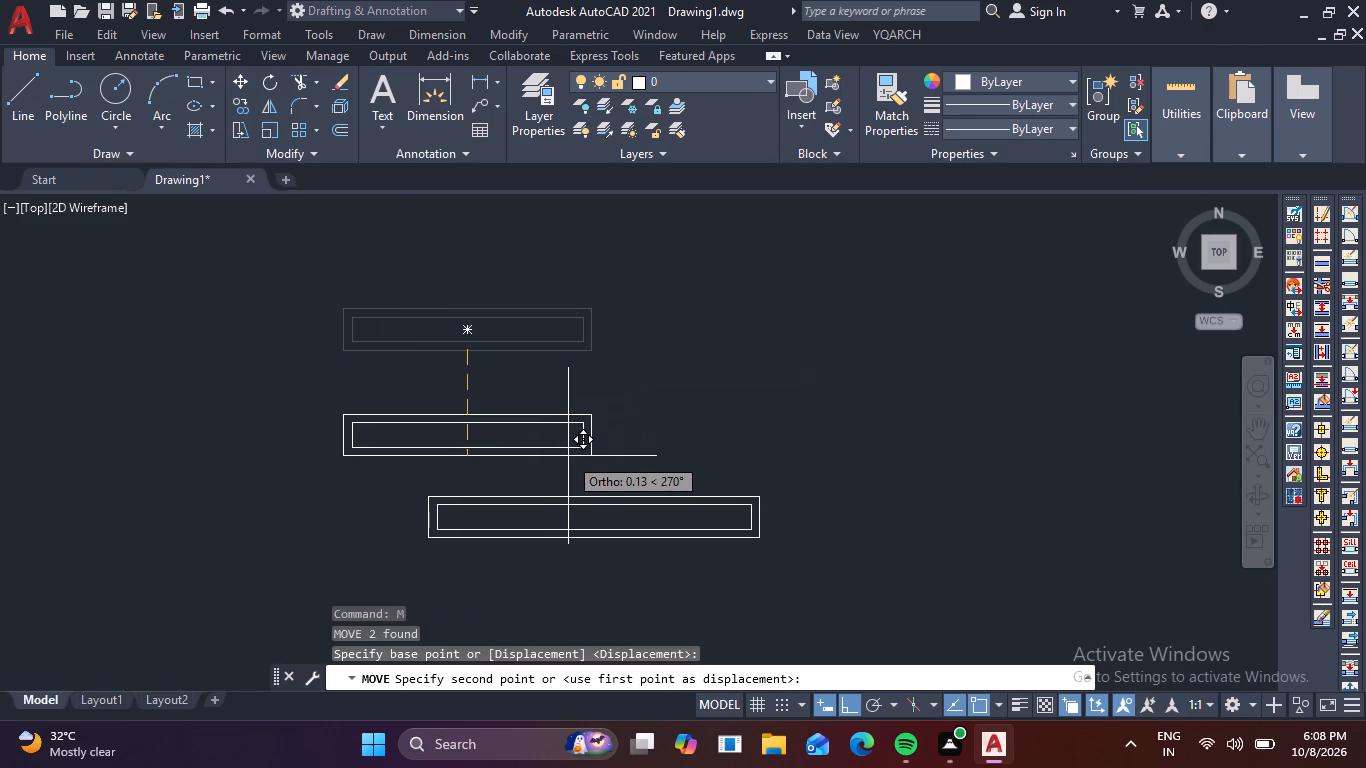
{"action": "key", "text": "F8"}
{"action": "left_click", "coordinate": [593, 494]}
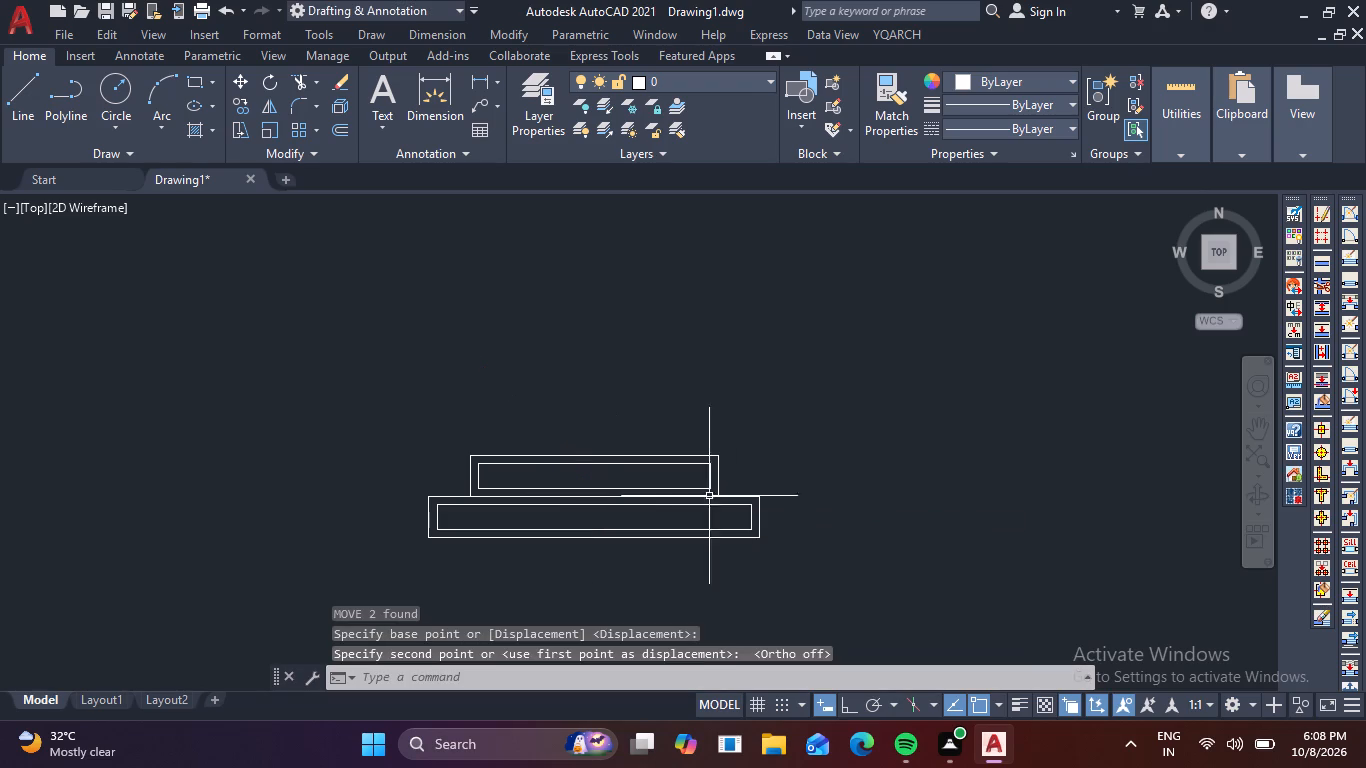
{"action": "key", "text": "Escape"}
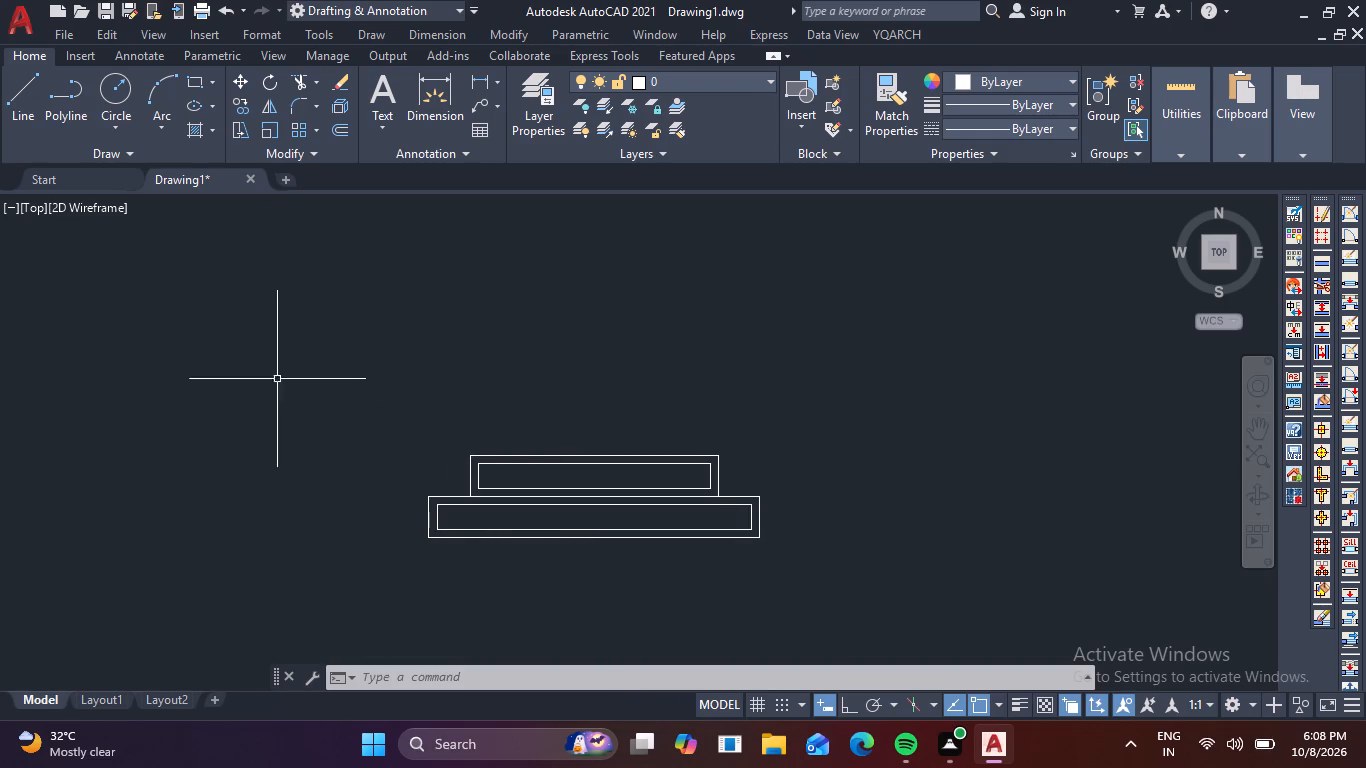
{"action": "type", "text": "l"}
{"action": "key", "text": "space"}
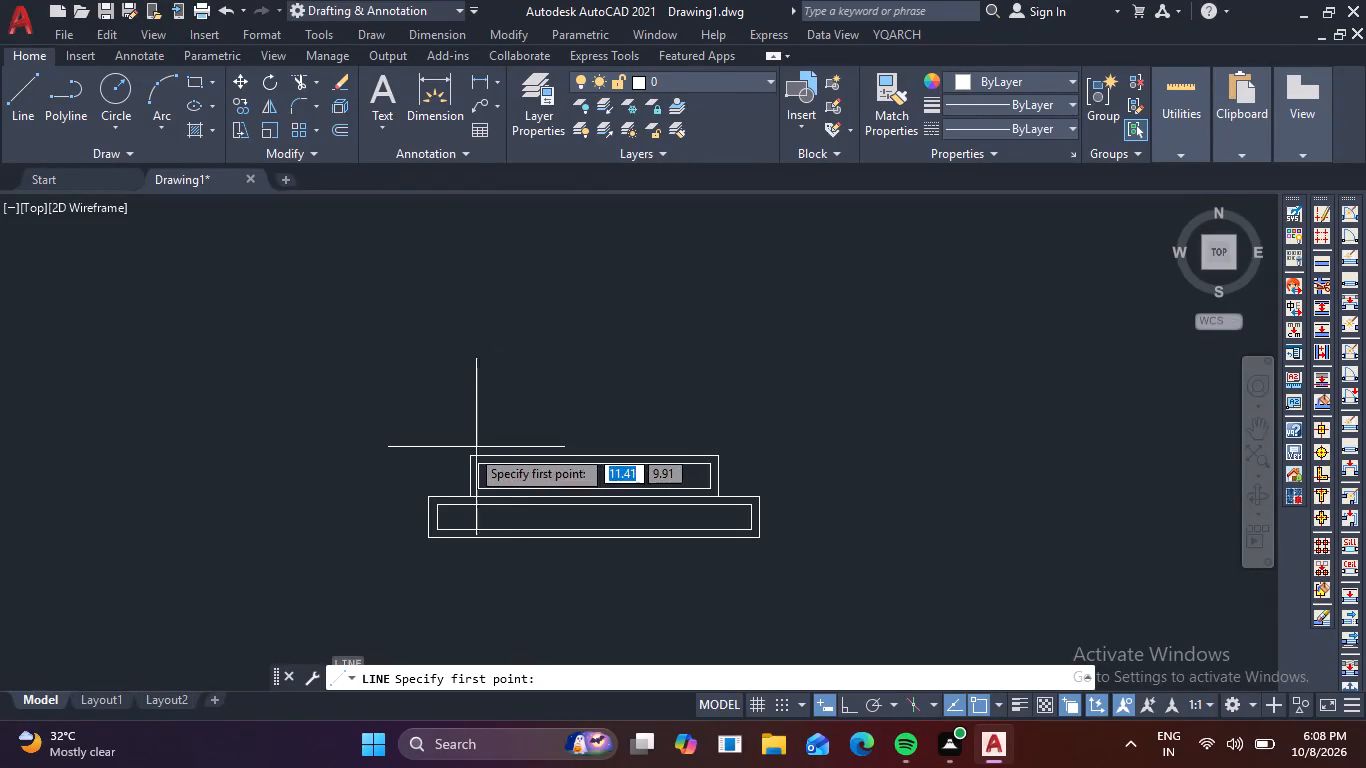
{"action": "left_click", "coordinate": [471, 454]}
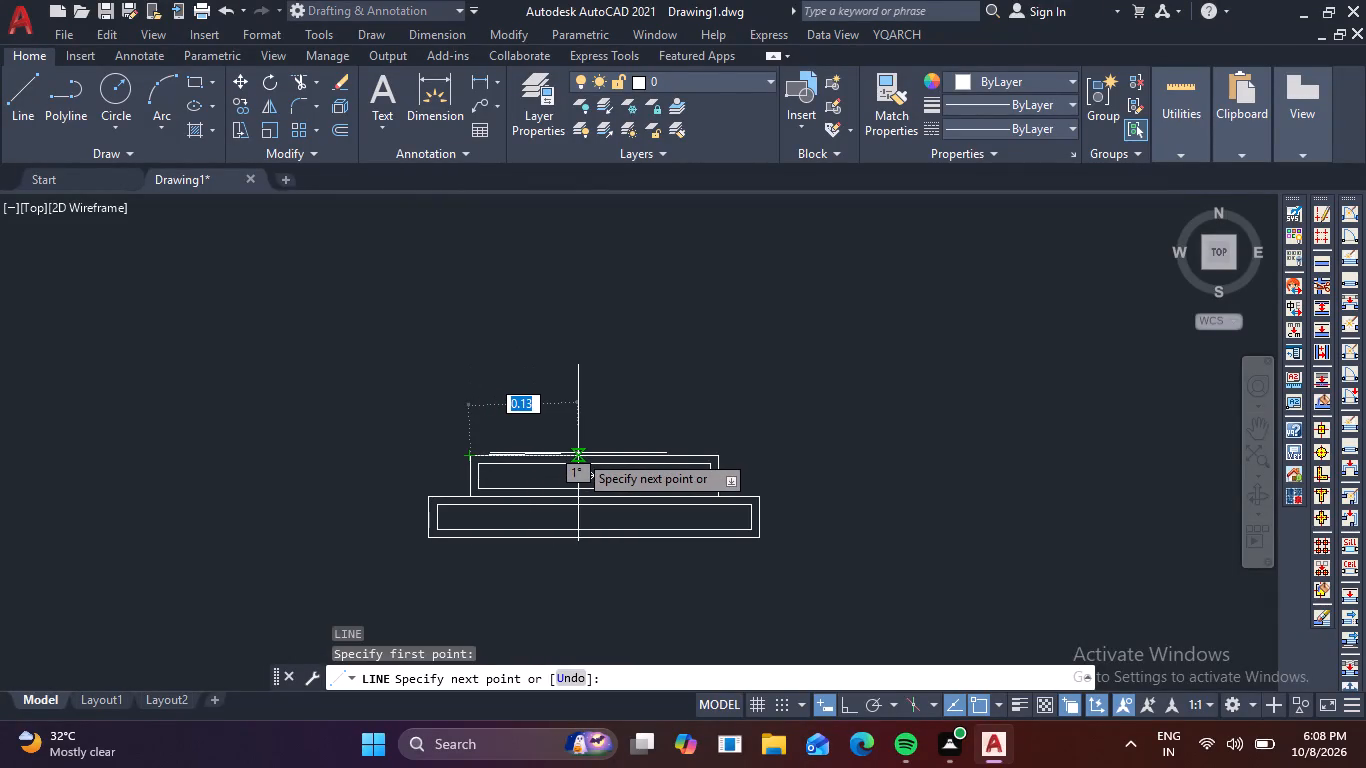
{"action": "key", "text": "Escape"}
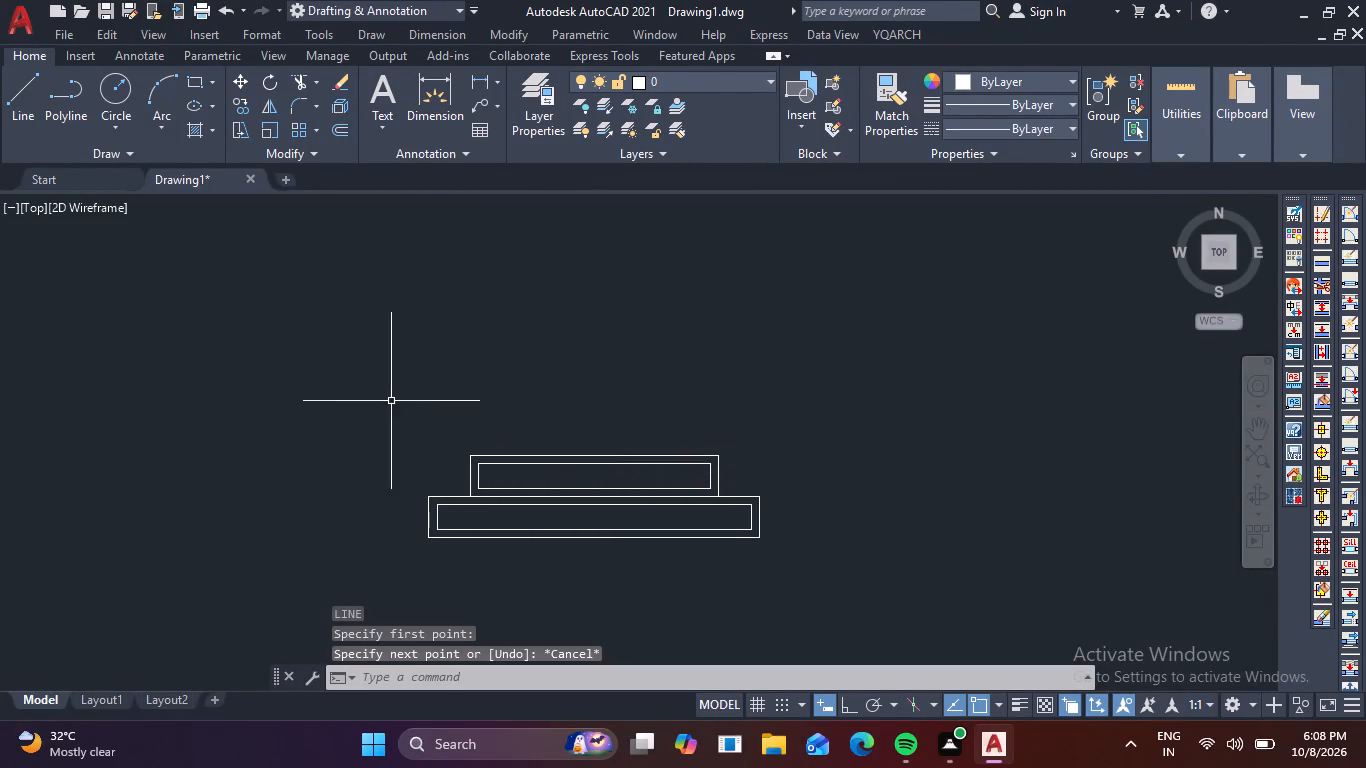
With Ortho on, draw an open U beside the stacked rectangles: a vertical line down, a 0.2 base going right, and a taller vertical up.
{"action": "key", "text": "l"}
{"action": "key", "text": "space"}
{"action": "left_click", "coordinate": [159, 314]}
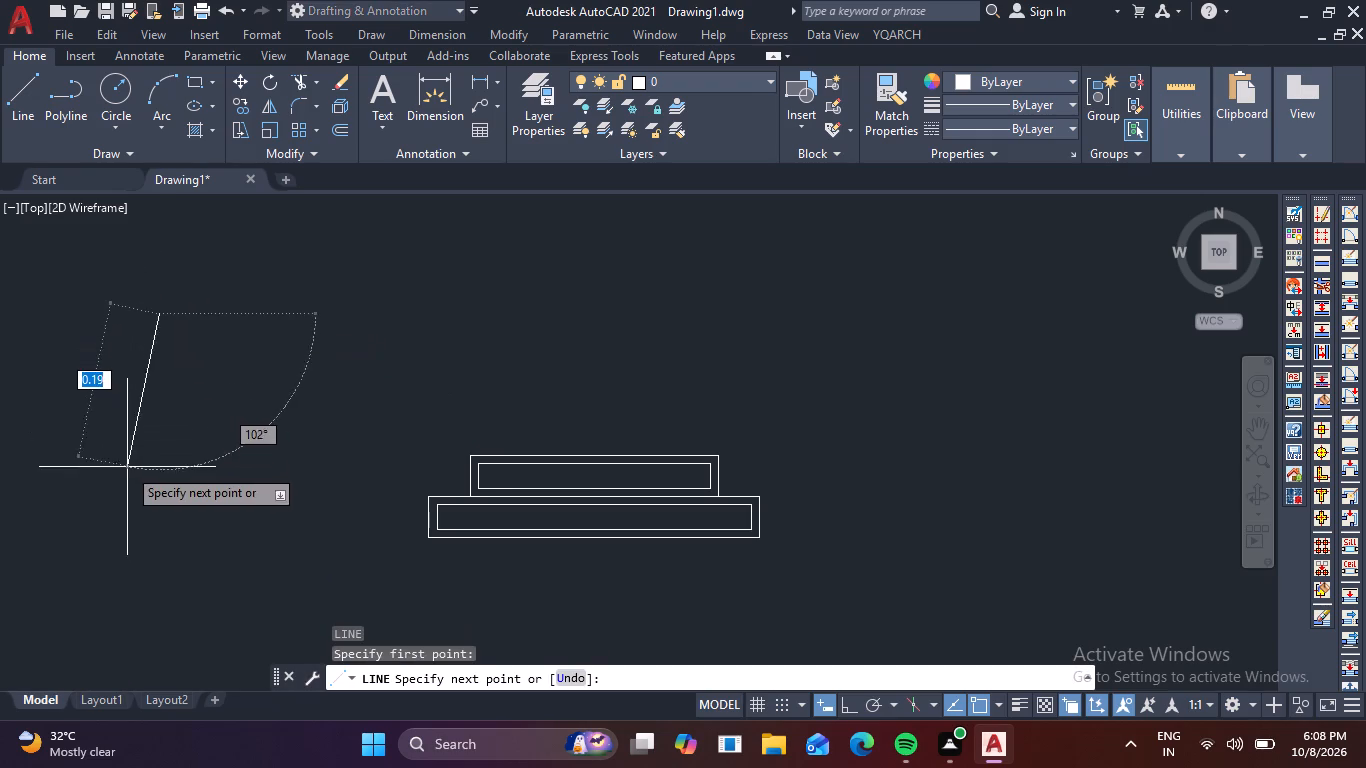
{"action": "key", "text": "F8"}
{"action": "left_click", "coordinate": [168, 467]}
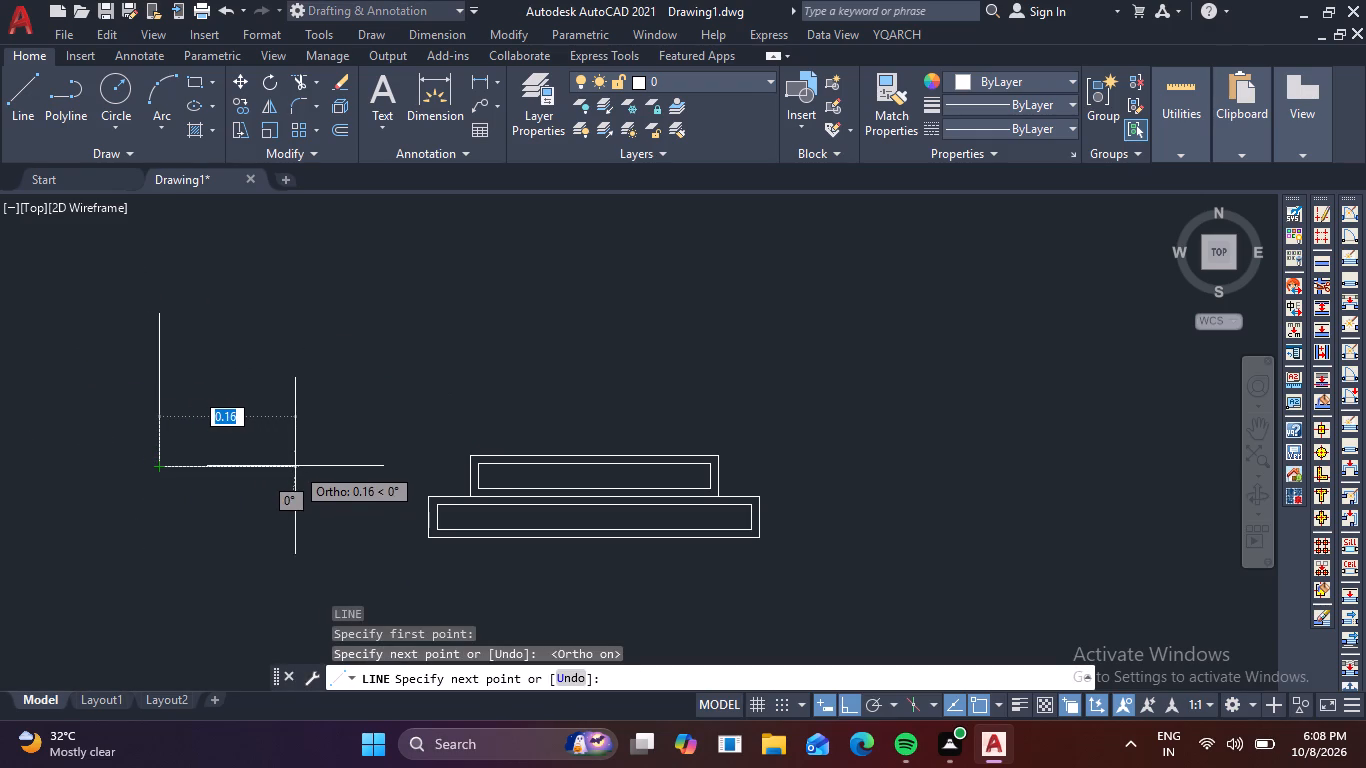
{"action": "key", "text": "period"}
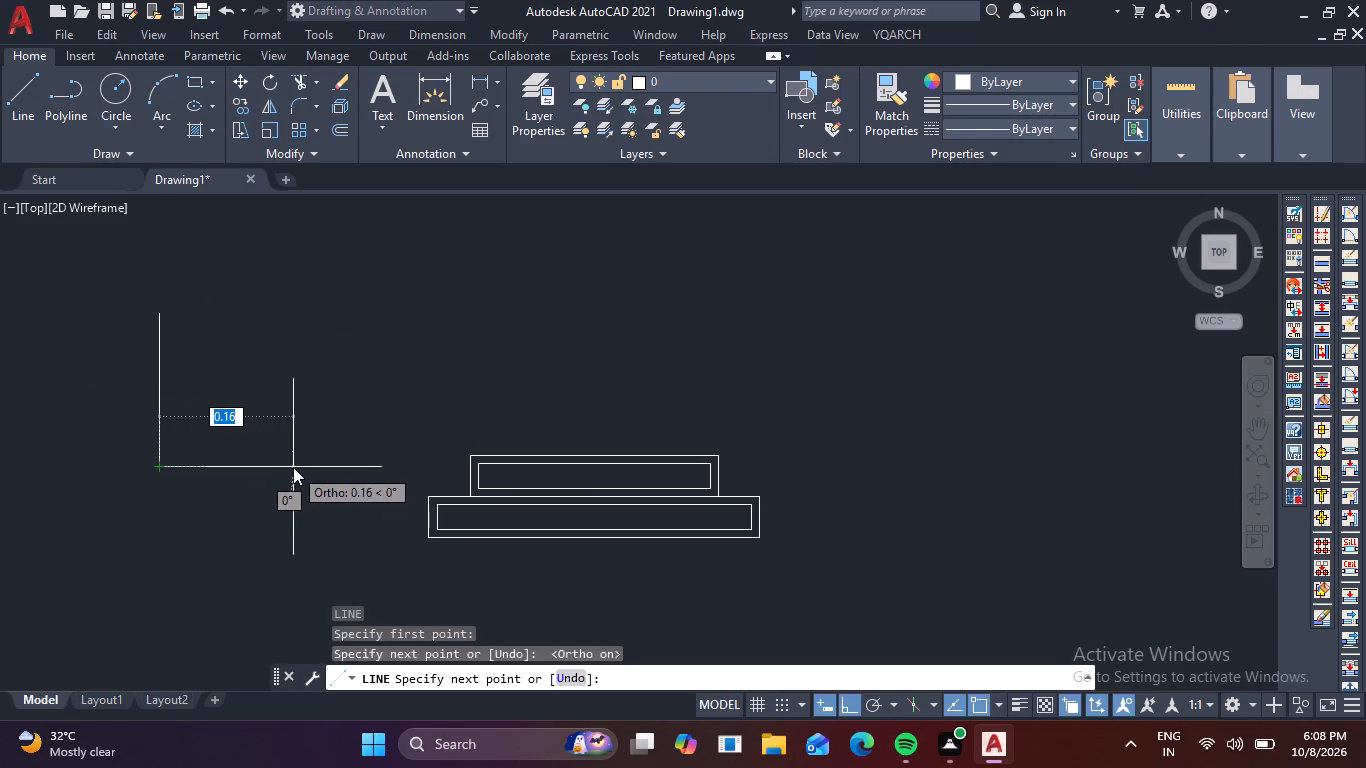
{"action": "key", "text": "2"}
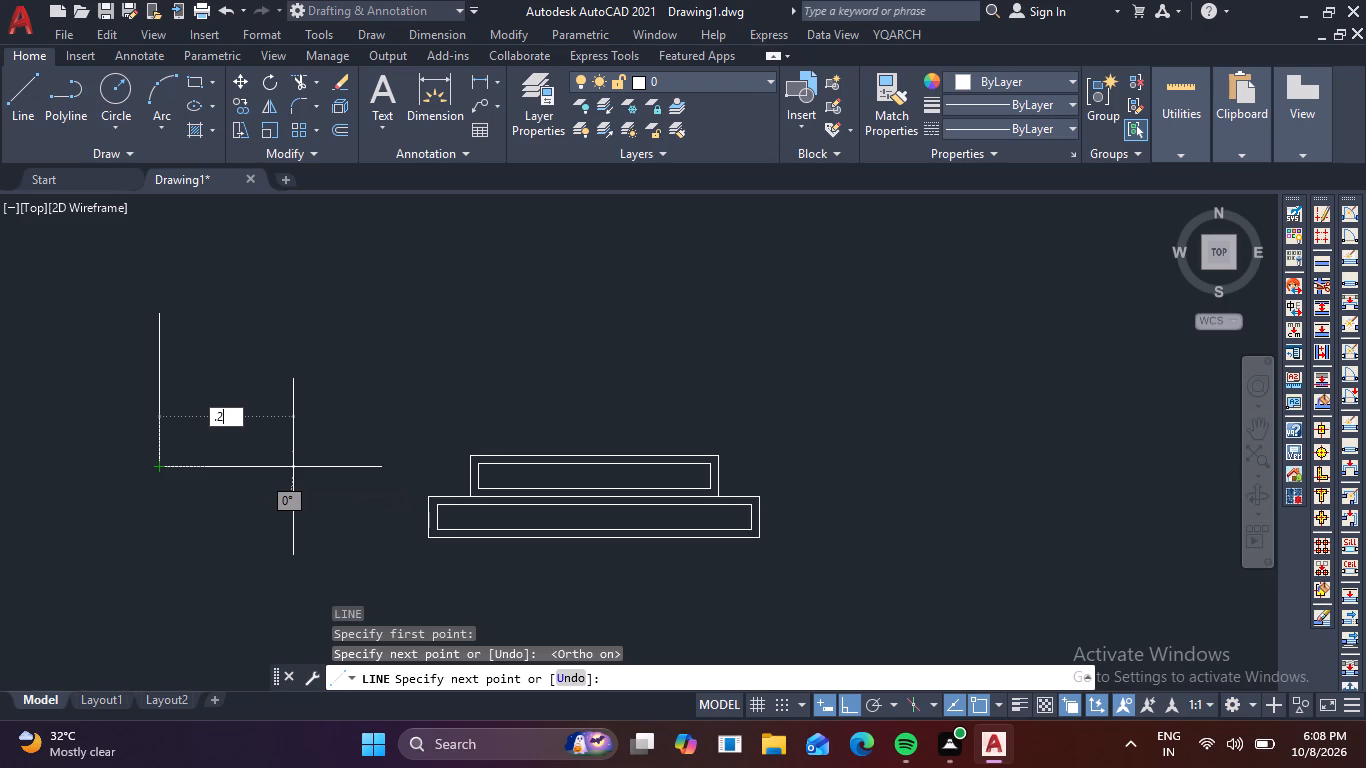
{"action": "key", "text": "Return"}
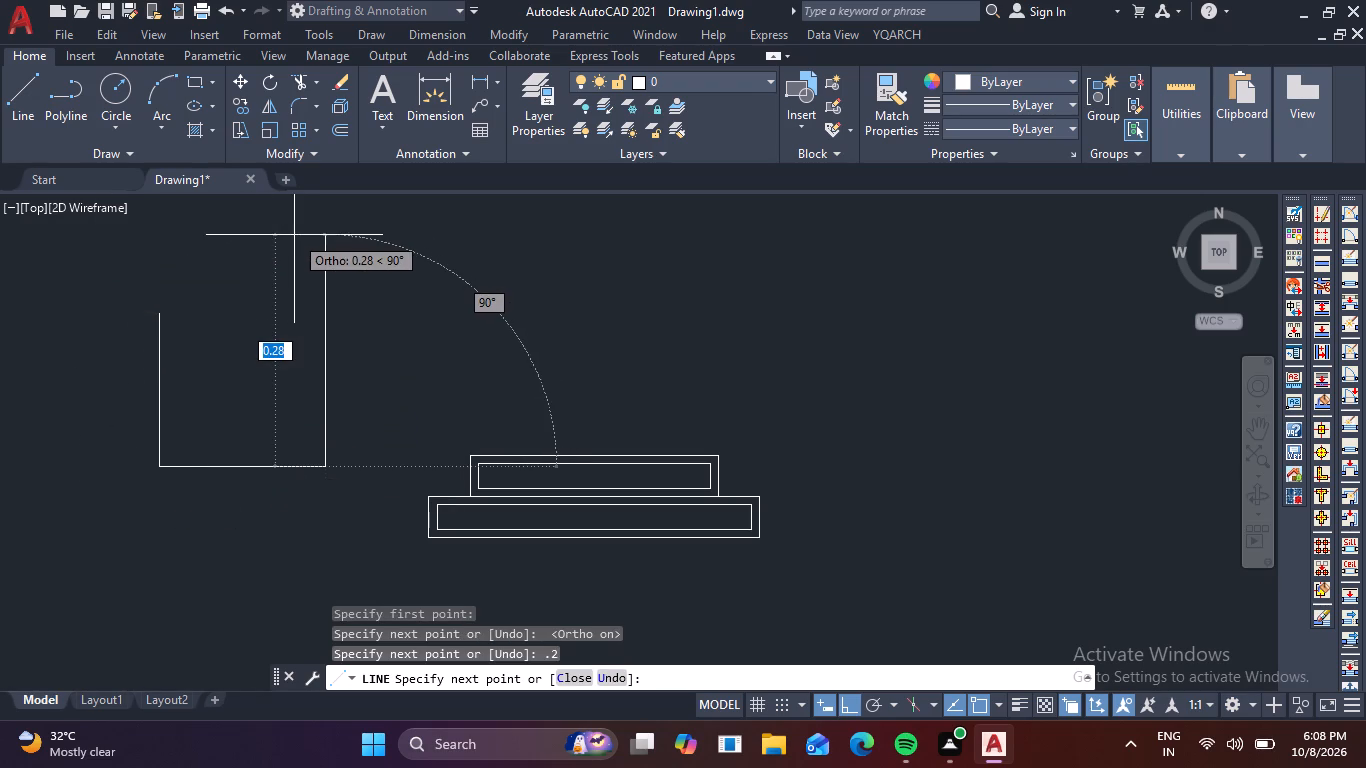
{"action": "left_click", "coordinate": [324, 271]}
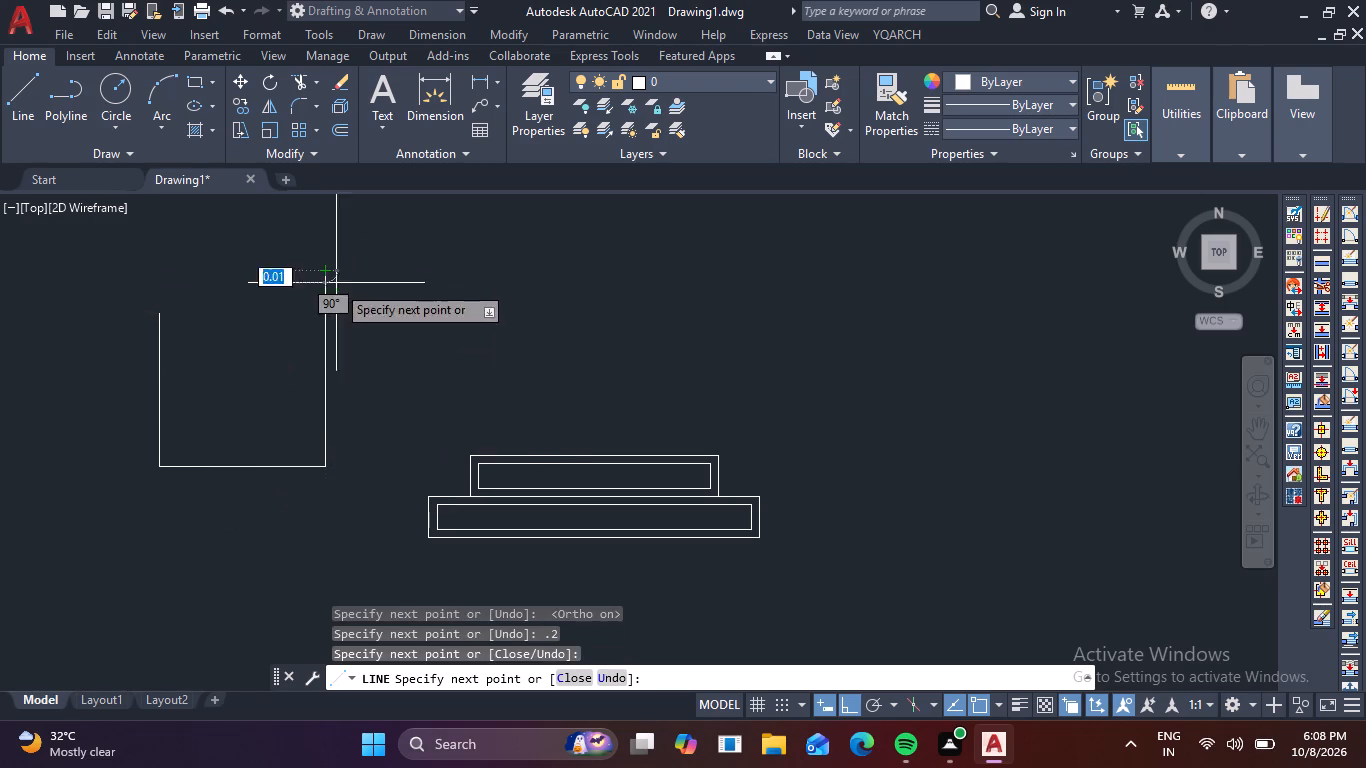
{"action": "key", "text": "Escape"}
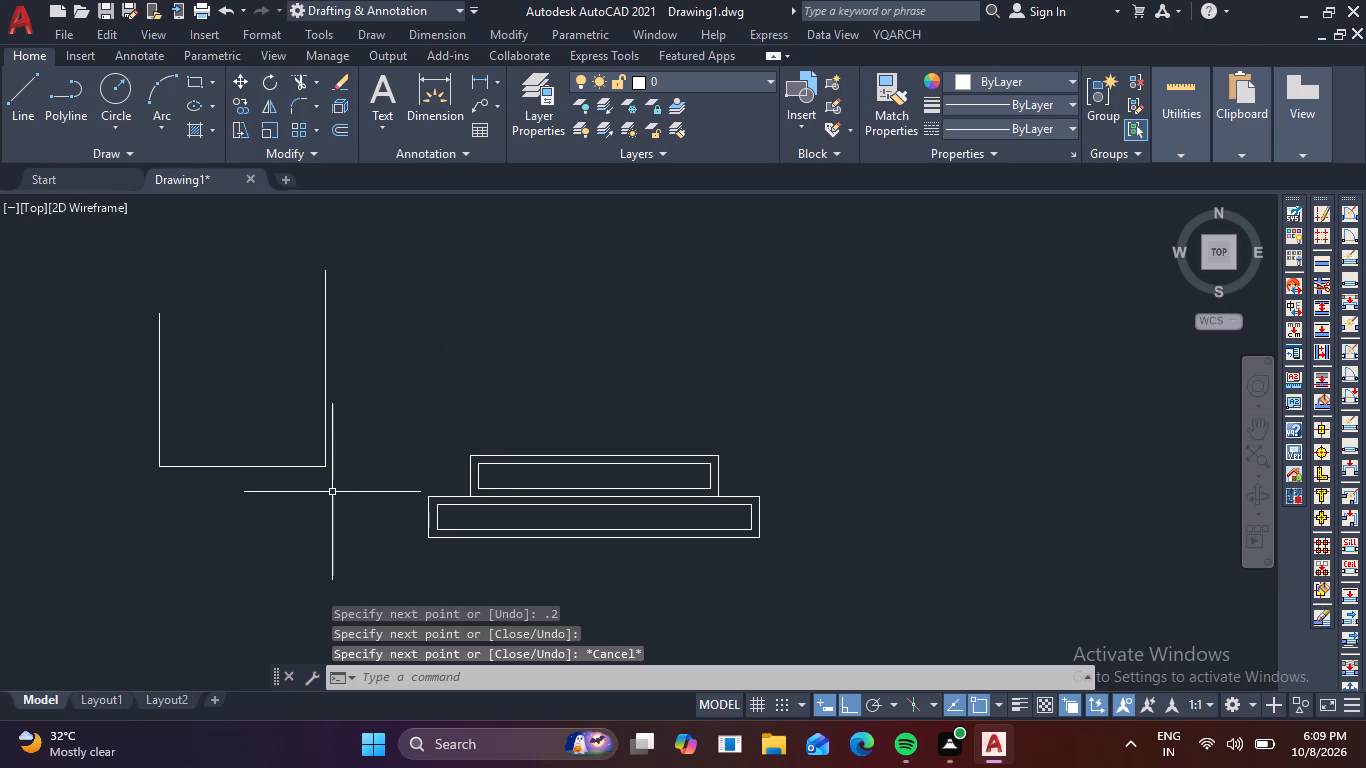
Move the open U by its base midpoint onto the top edge midpoint of the upper rectangle, with Ortho off.
{"action": "left_click_drag", "start_coordinate": [330, 492], "coordinate": [314, 483]}
{"action": "left_click", "coordinate": [27, 389]}
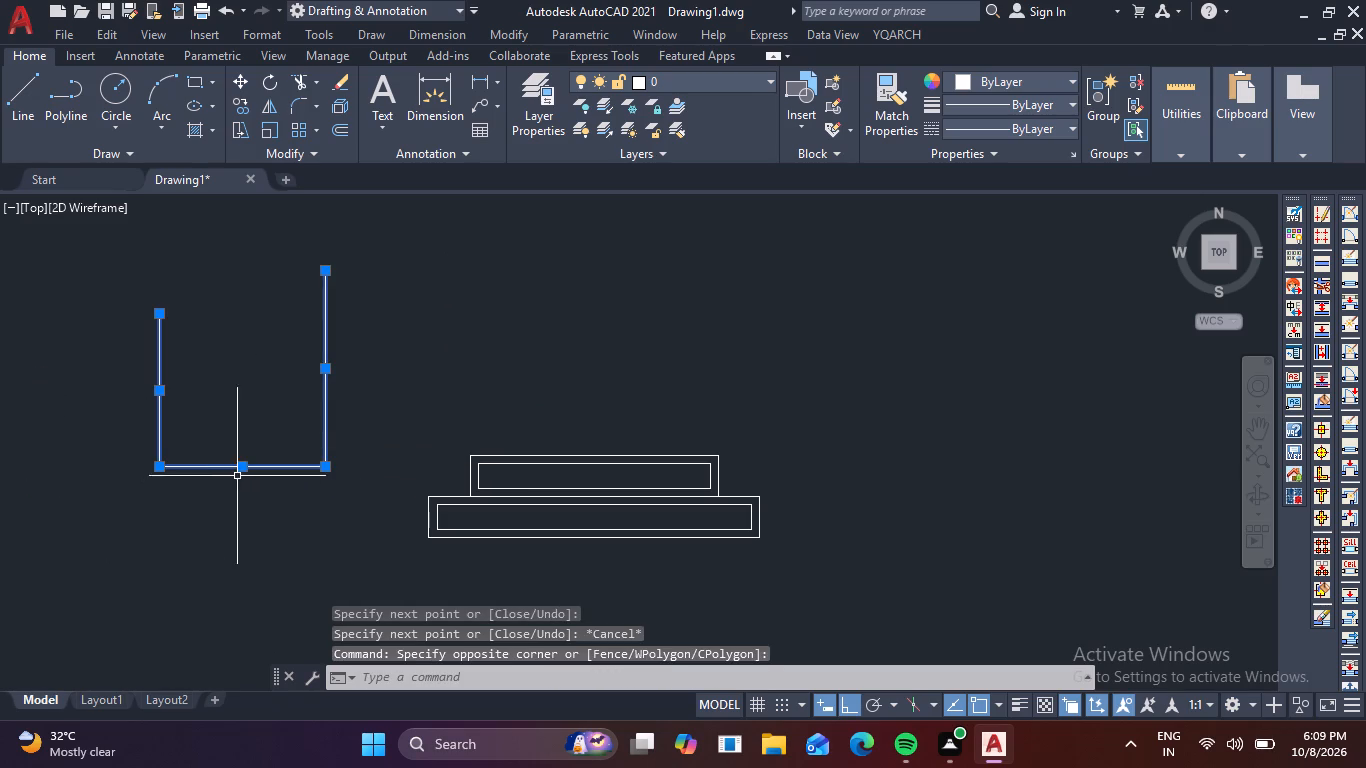
{"action": "type", "text": "m"}
{"action": "key", "text": "space"}
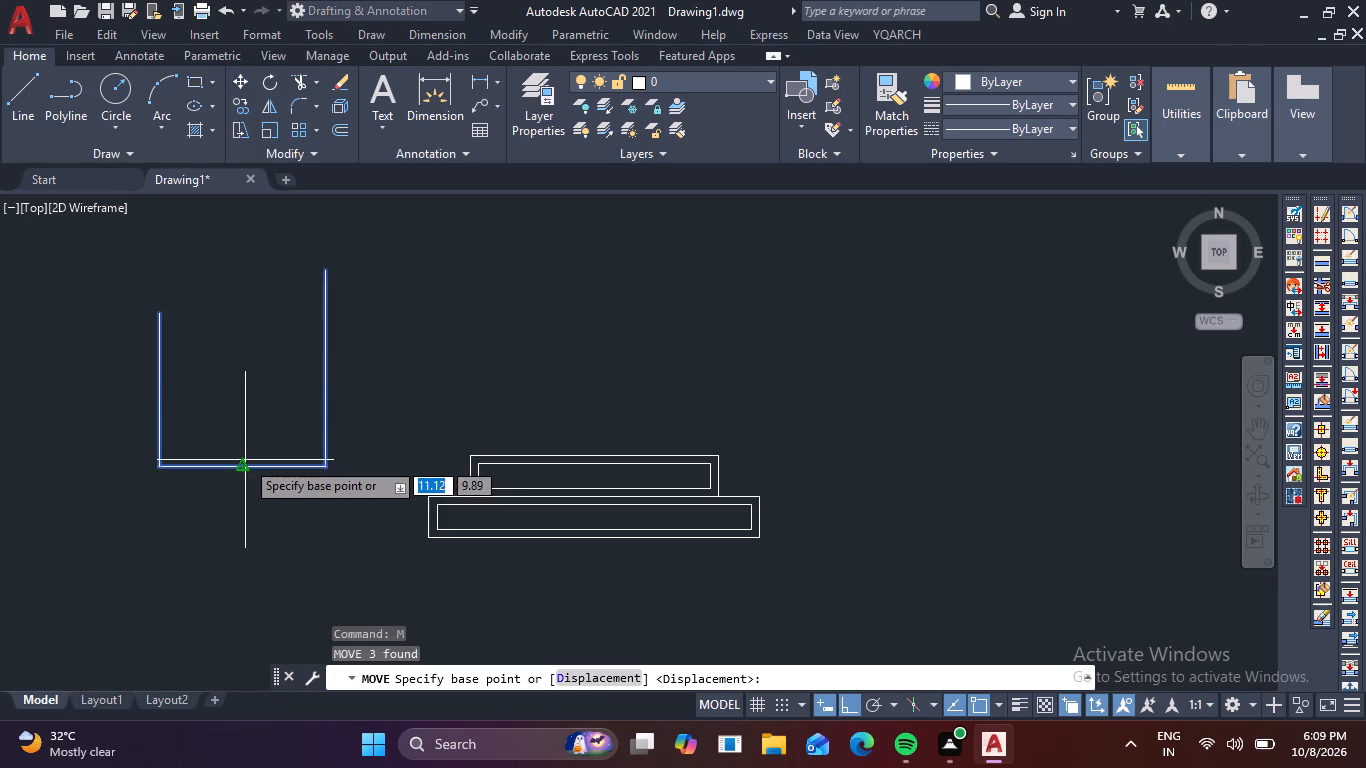
{"action": "left_click", "coordinate": [243, 468]}
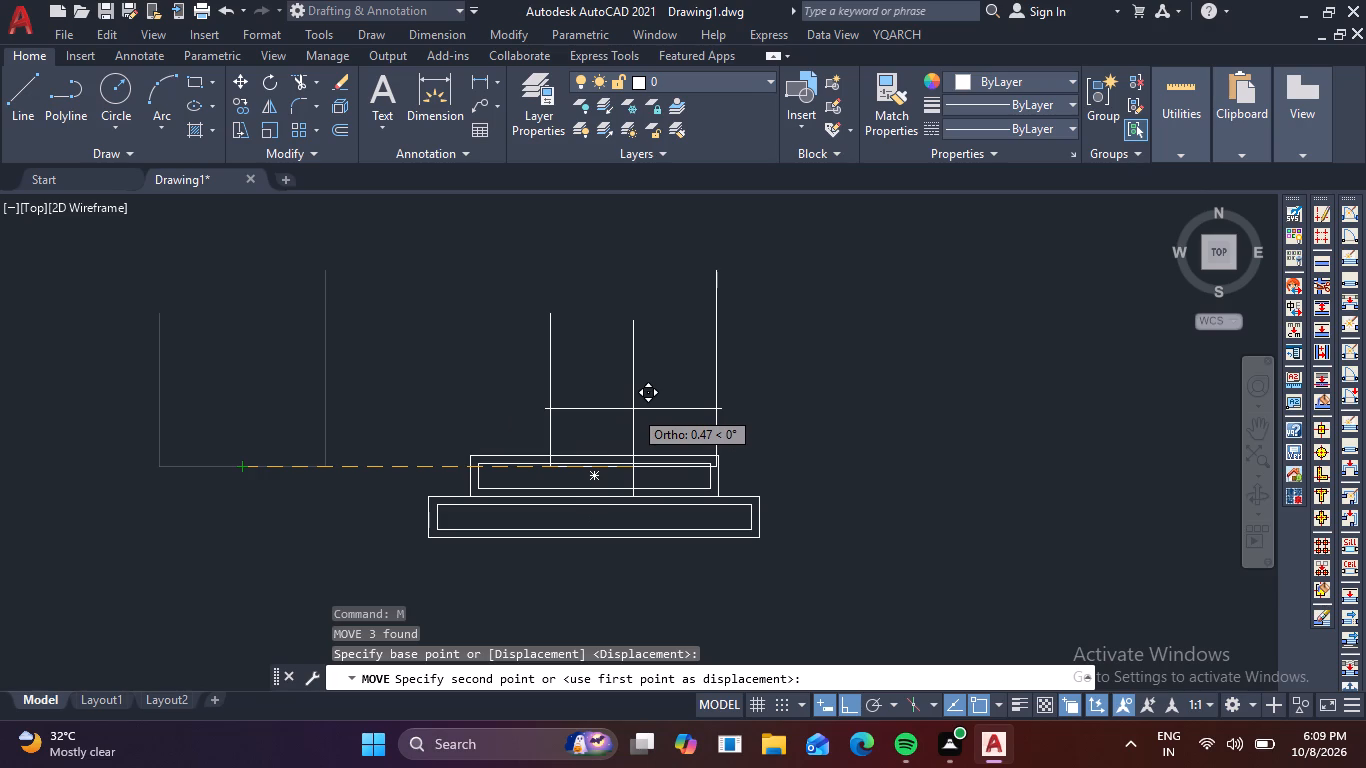
{"action": "key", "text": "F8"}
{"action": "scroll", "coordinate": [594, 441], "scroll_direction": "up", "scroll_amount": 3}
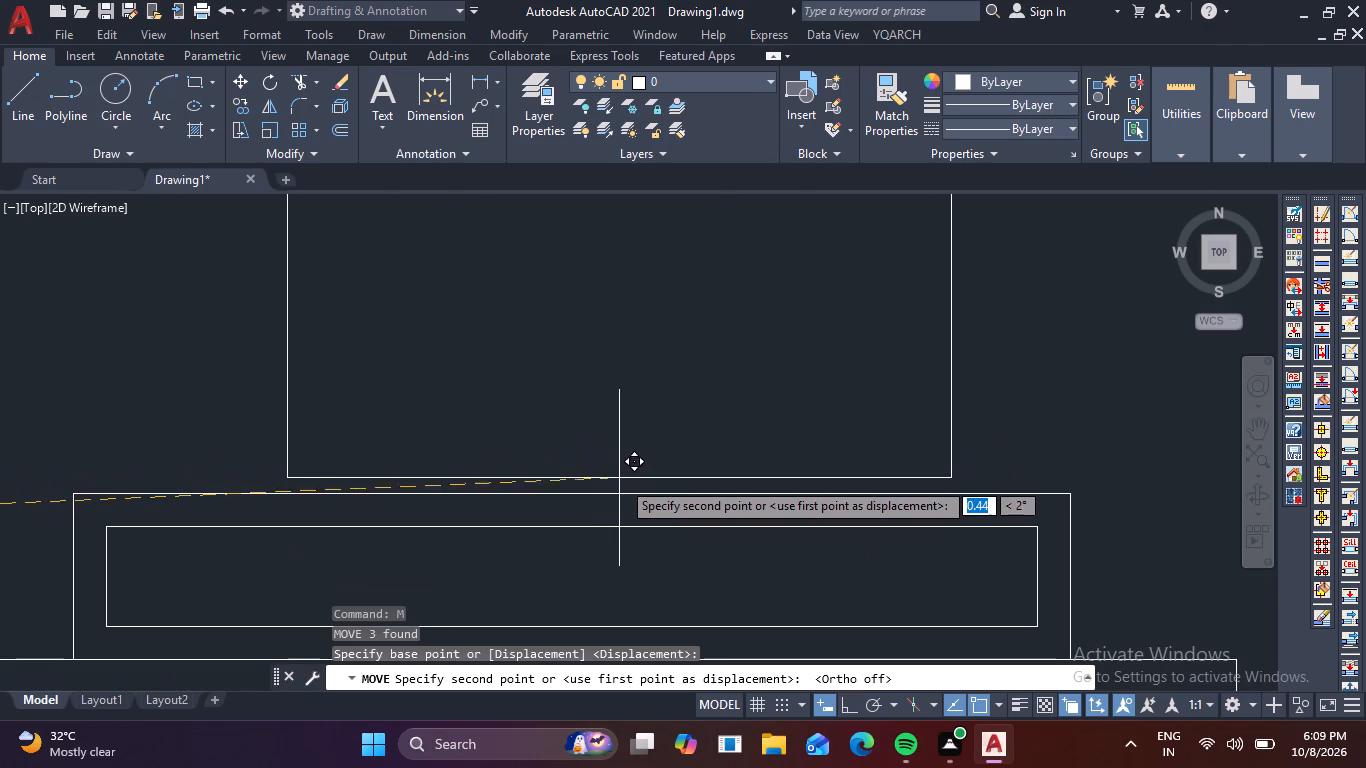
{"action": "left_click", "coordinate": [569, 493]}
{"action": "scroll", "coordinate": [746, 503], "scroll_direction": "down", "scroll_amount": 4}
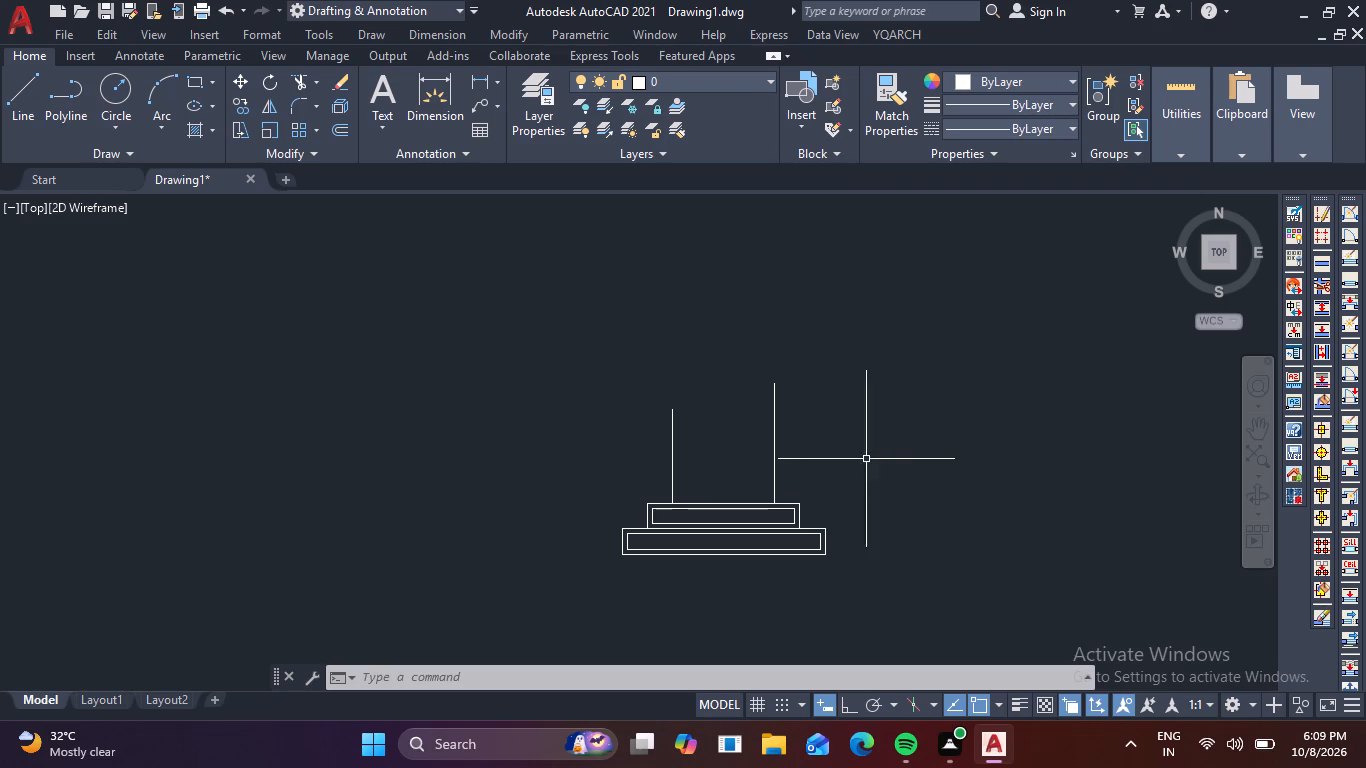
Offset the taller vertical line of the U by 0.17 to the right, away from the stacked rectangles.
{"action": "scroll", "coordinate": [800, 463], "scroll_direction": "up", "scroll_amount": 1}
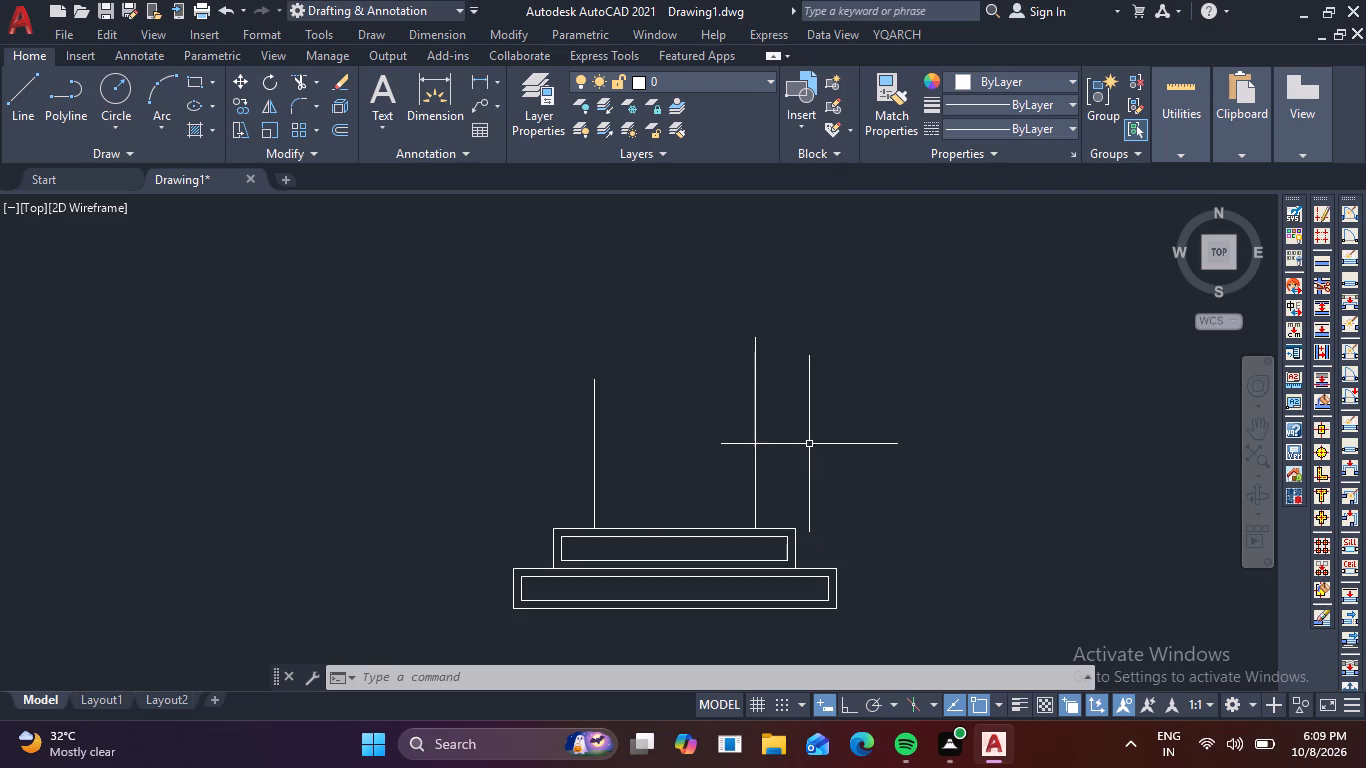
{"action": "key", "text": "o"}
{"action": "key", "text": "Return"}
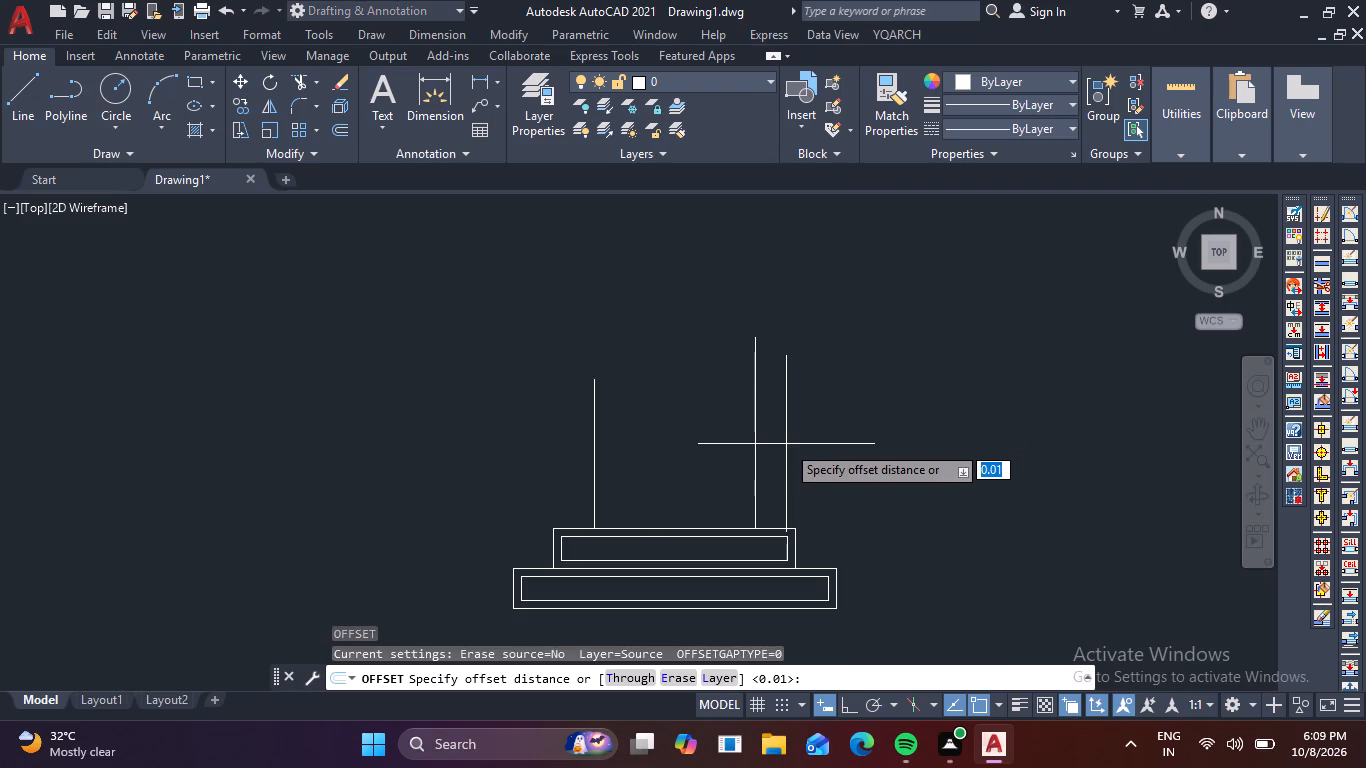
{"action": "type", "text": ".17"}
{"action": "key", "text": "Return"}
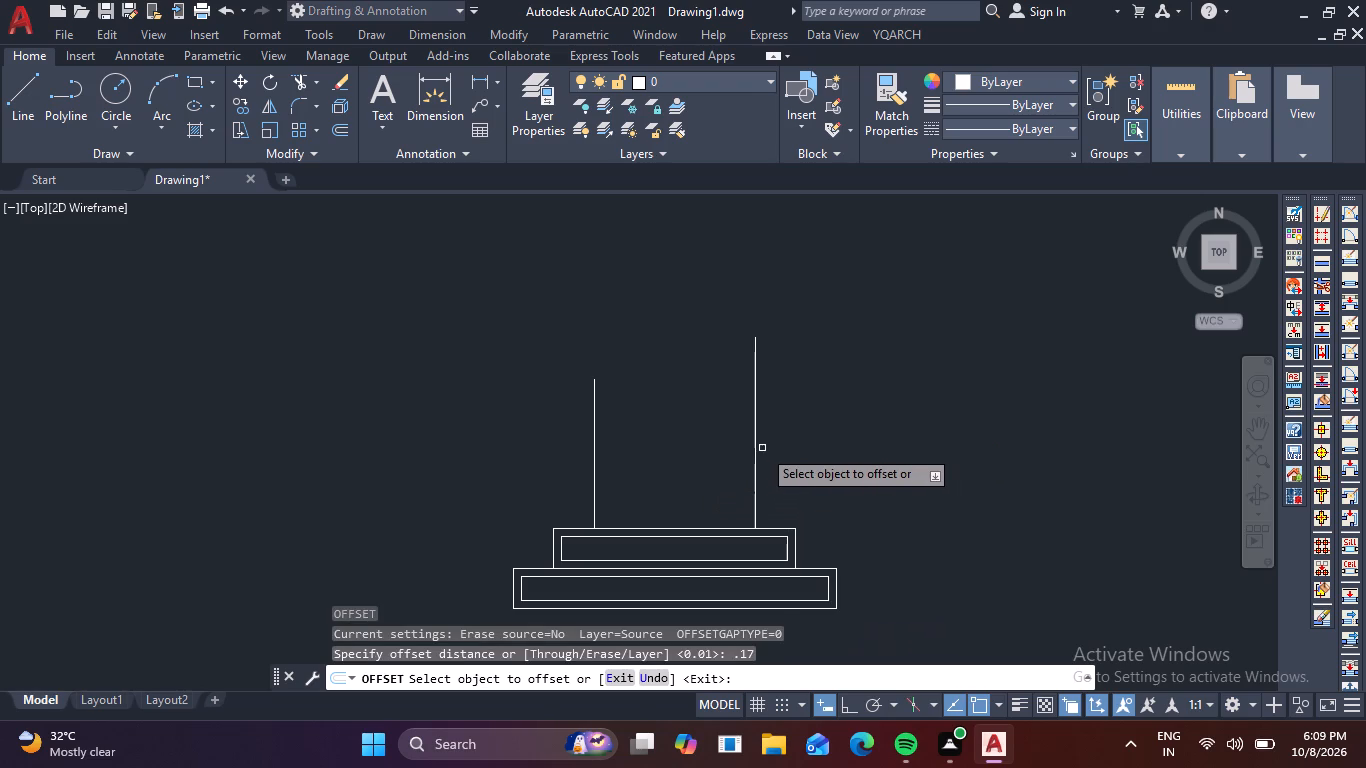
{"action": "left_click", "coordinate": [753, 454]}
{"action": "left_click", "coordinate": [1075, 414]}
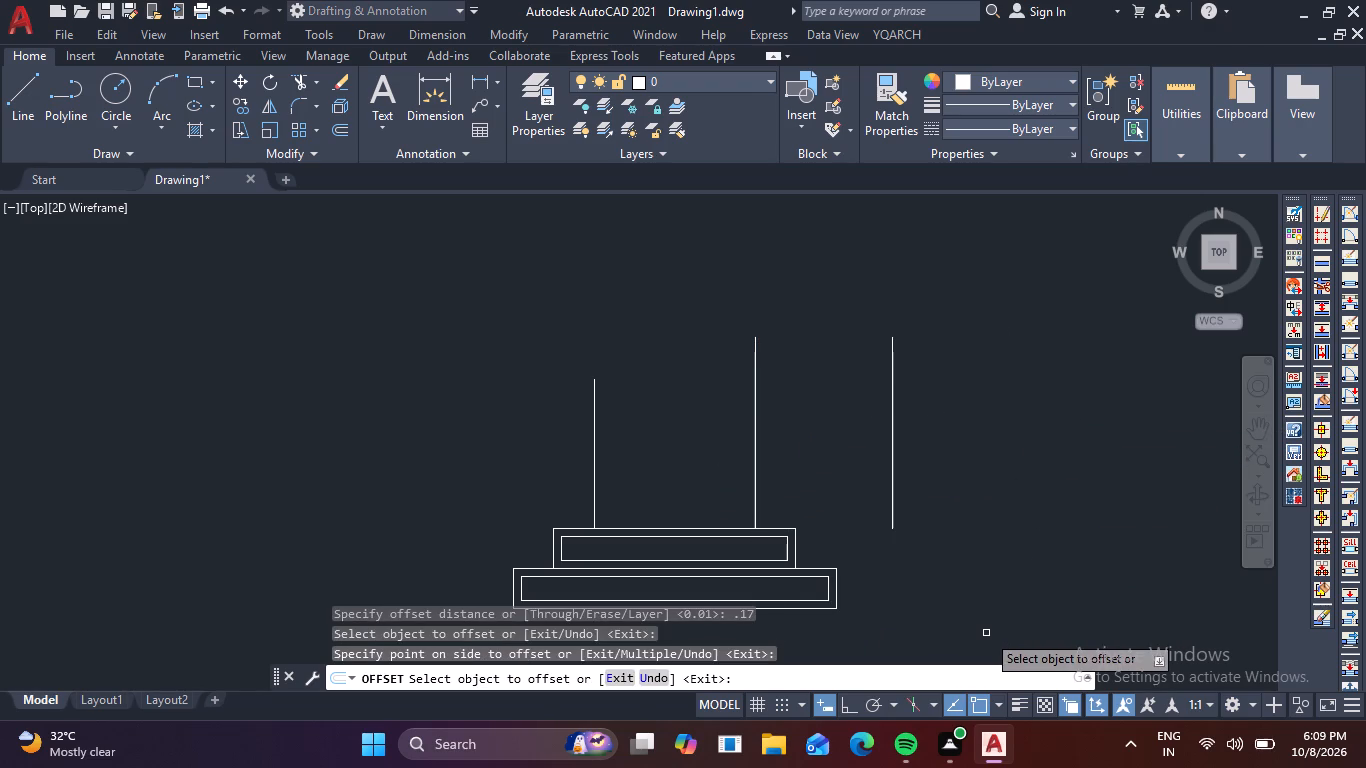
{"action": "key", "text": "Escape"}
With Ortho on, draw a long horizontal ground line level with the lower rectangle's bottom edge, running past both sides and farther right.
{"action": "key", "text": "l"}
{"action": "key", "text": "space"}
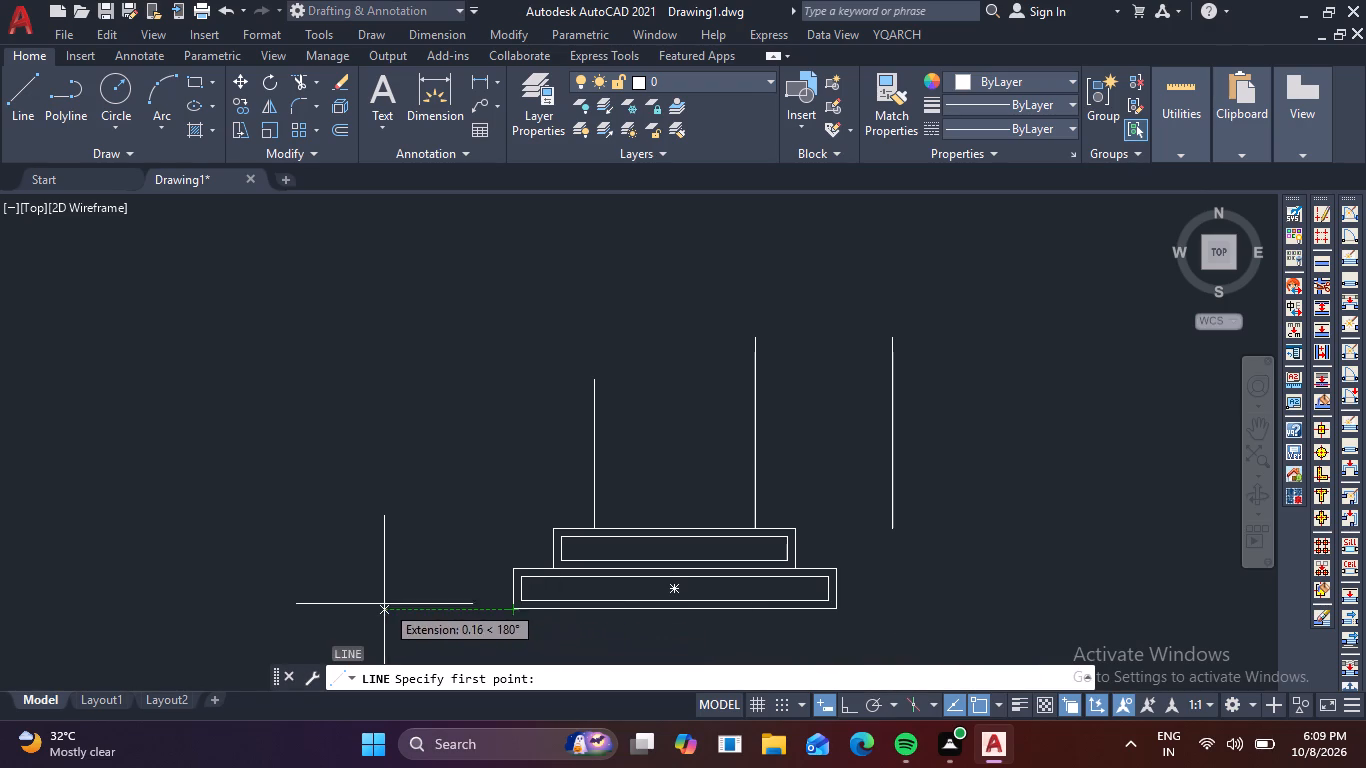
{"action": "left_click", "coordinate": [301, 604]}
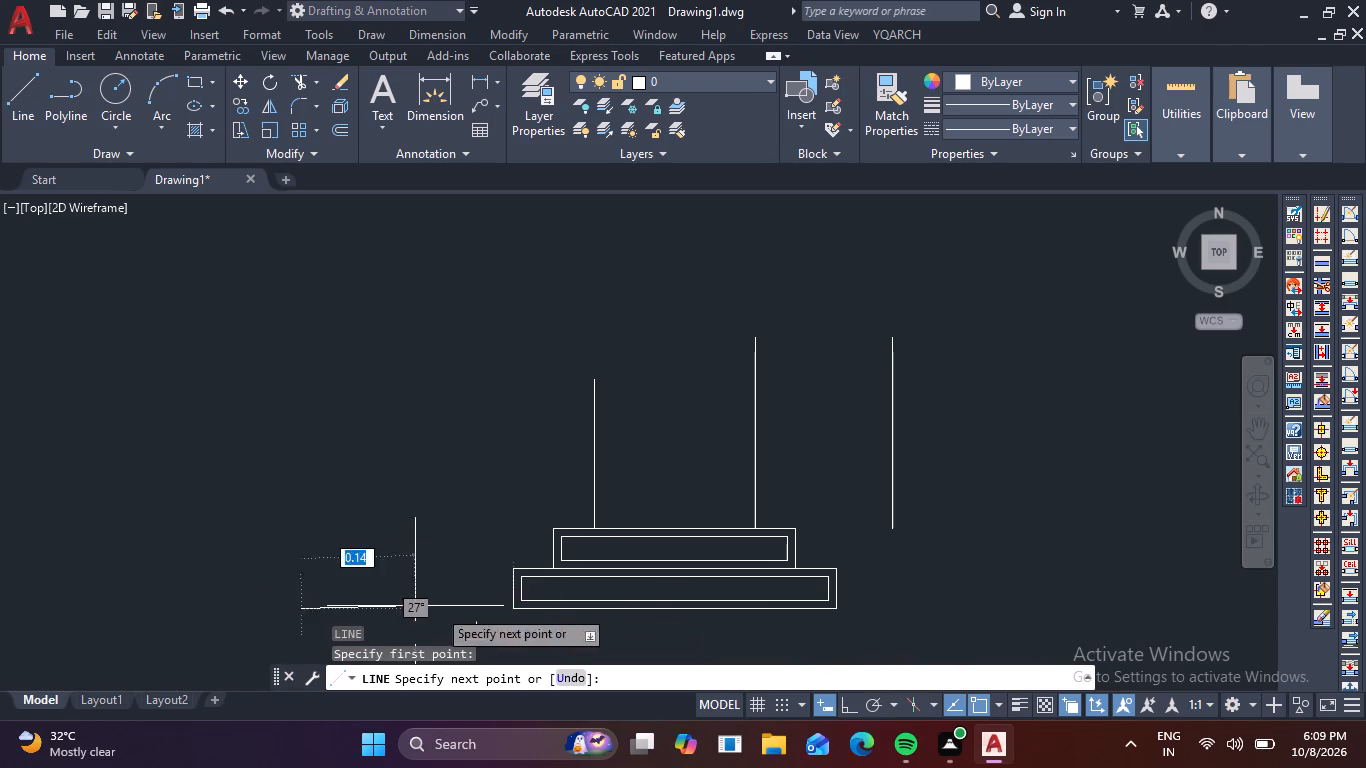
{"action": "key", "text": "F8"}
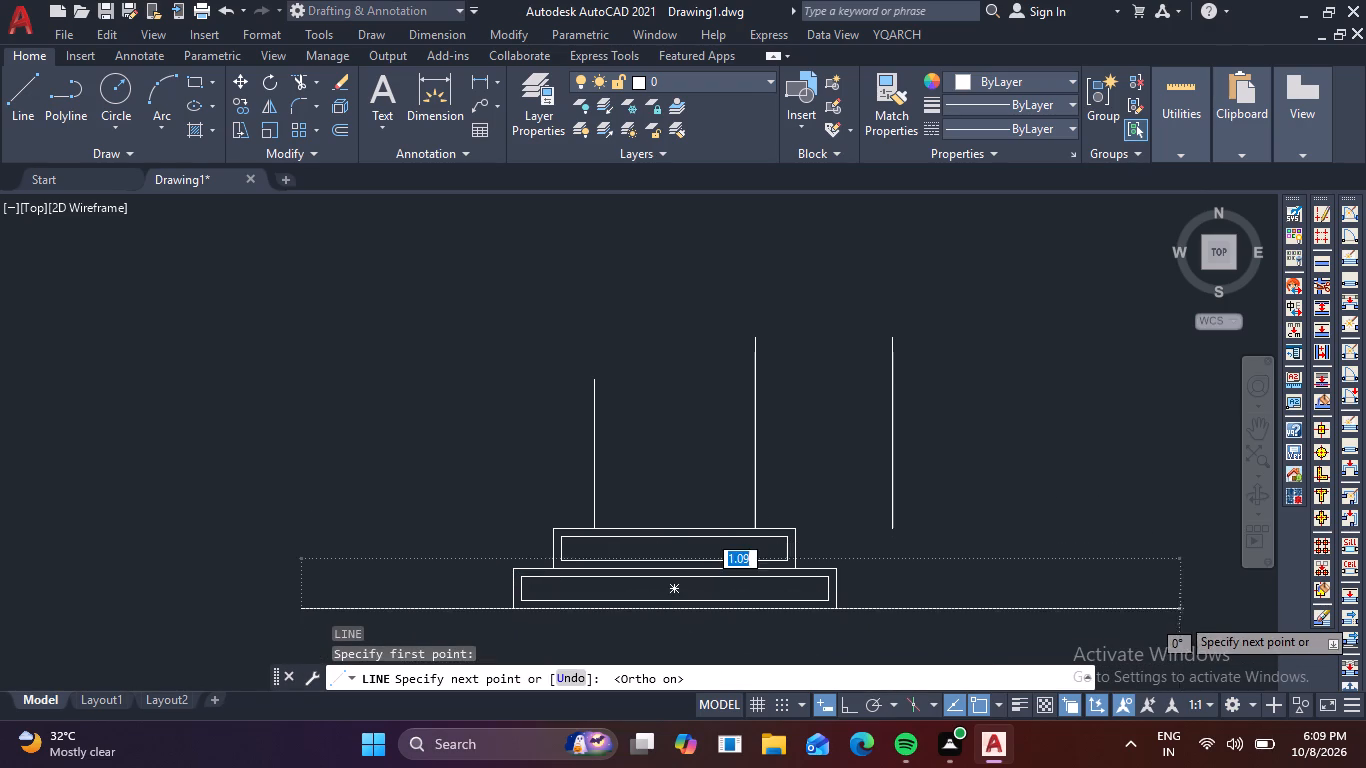
{"action": "middle_click_drag", "start_coordinate": [1178, 616], "coordinate": [665, 540]}
{"action": "scroll", "coordinate": [1056, 549], "scroll_direction": "down", "scroll_amount": 3}
{"action": "scroll", "coordinate": [1156, 545], "scroll_direction": "down", "scroll_amount": 1}
{"action": "middle_click_drag", "start_coordinate": [1156, 545], "coordinate": [1011, 550]}
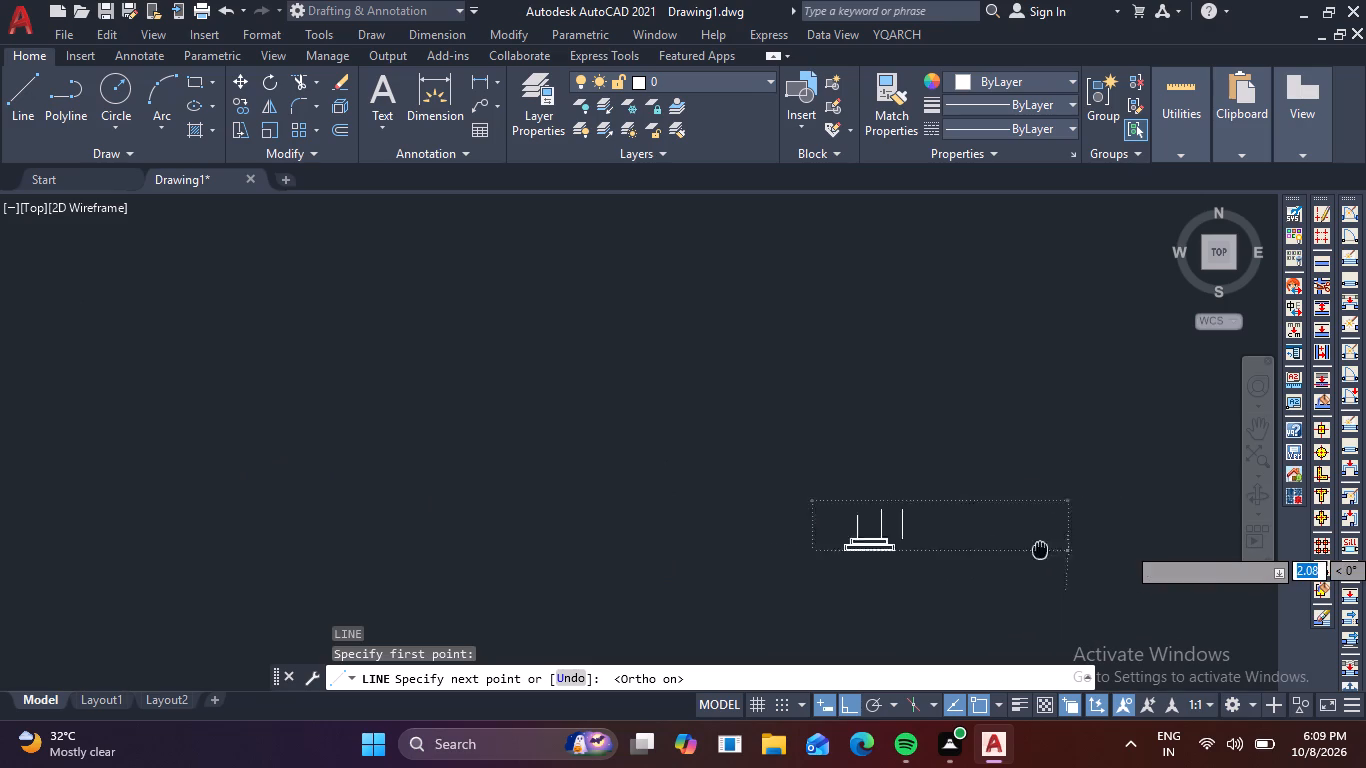
{"action": "middle_click_drag", "start_coordinate": [1011, 550], "coordinate": [715, 548]}
{"action": "left_click", "coordinate": [1021, 553]}
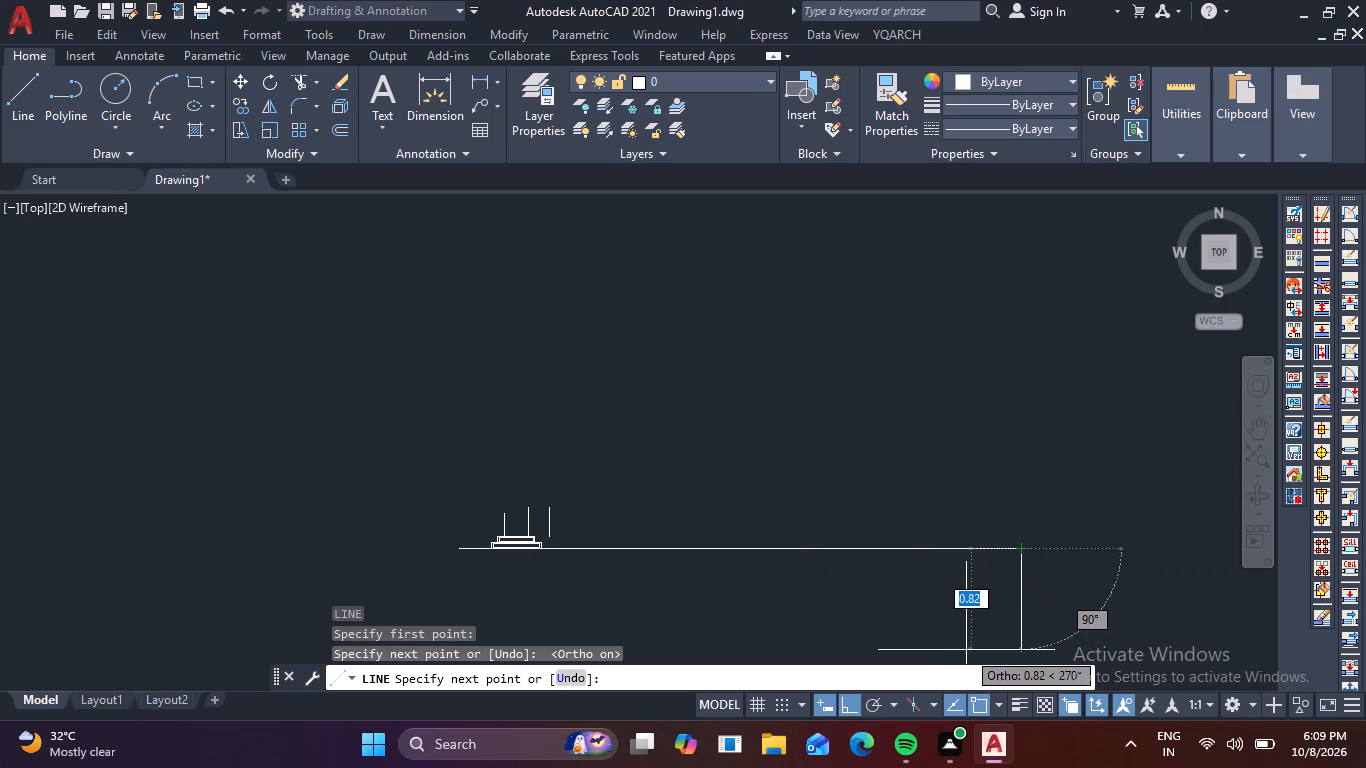
{"action": "key", "text": "Escape"}
Extend the offset vertical line down to the horizontal ground line.
{"action": "scroll", "coordinate": [560, 535], "scroll_direction": "up", "scroll_amount": 4}
{"action": "middle_click_drag", "start_coordinate": [581, 516], "coordinate": [771, 347]}
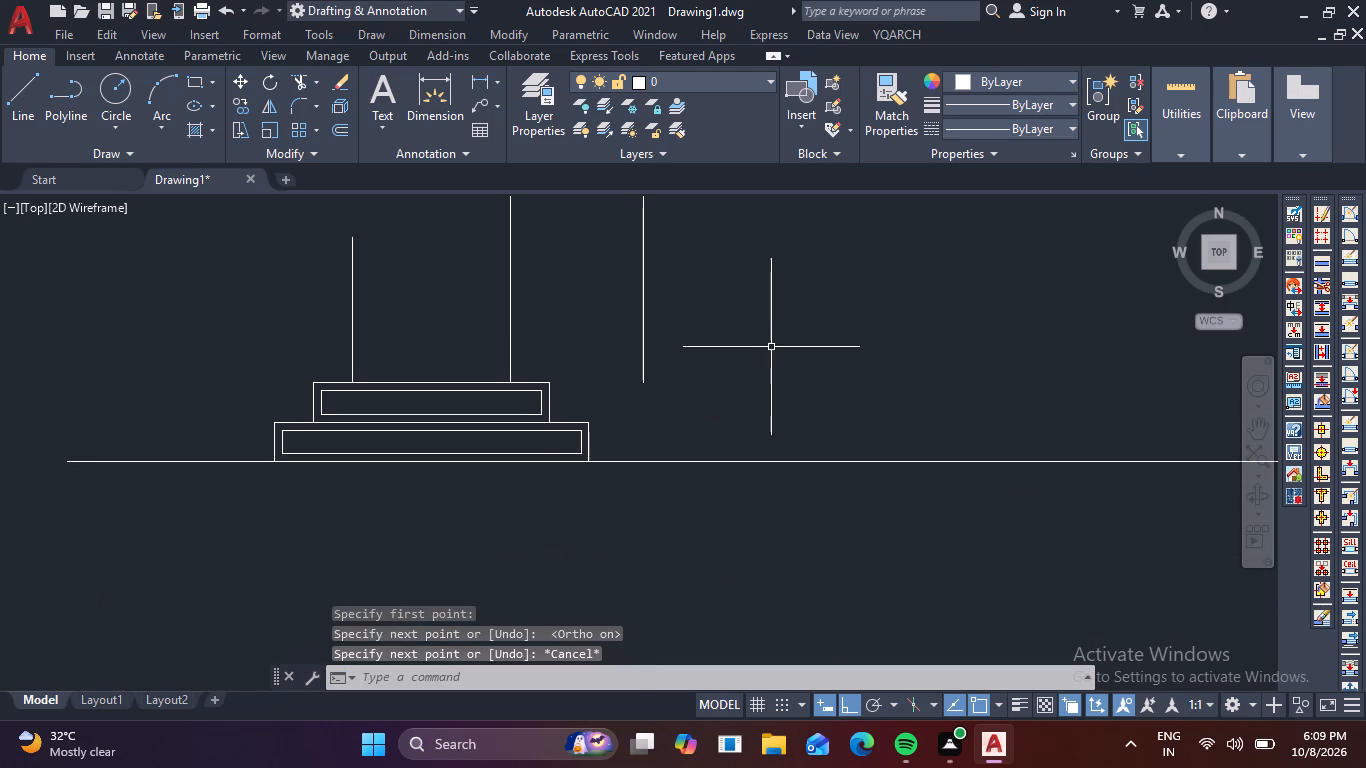
{"action": "key", "text": "e"}
{"action": "key", "text": "x"}
{"action": "key", "text": "space"}
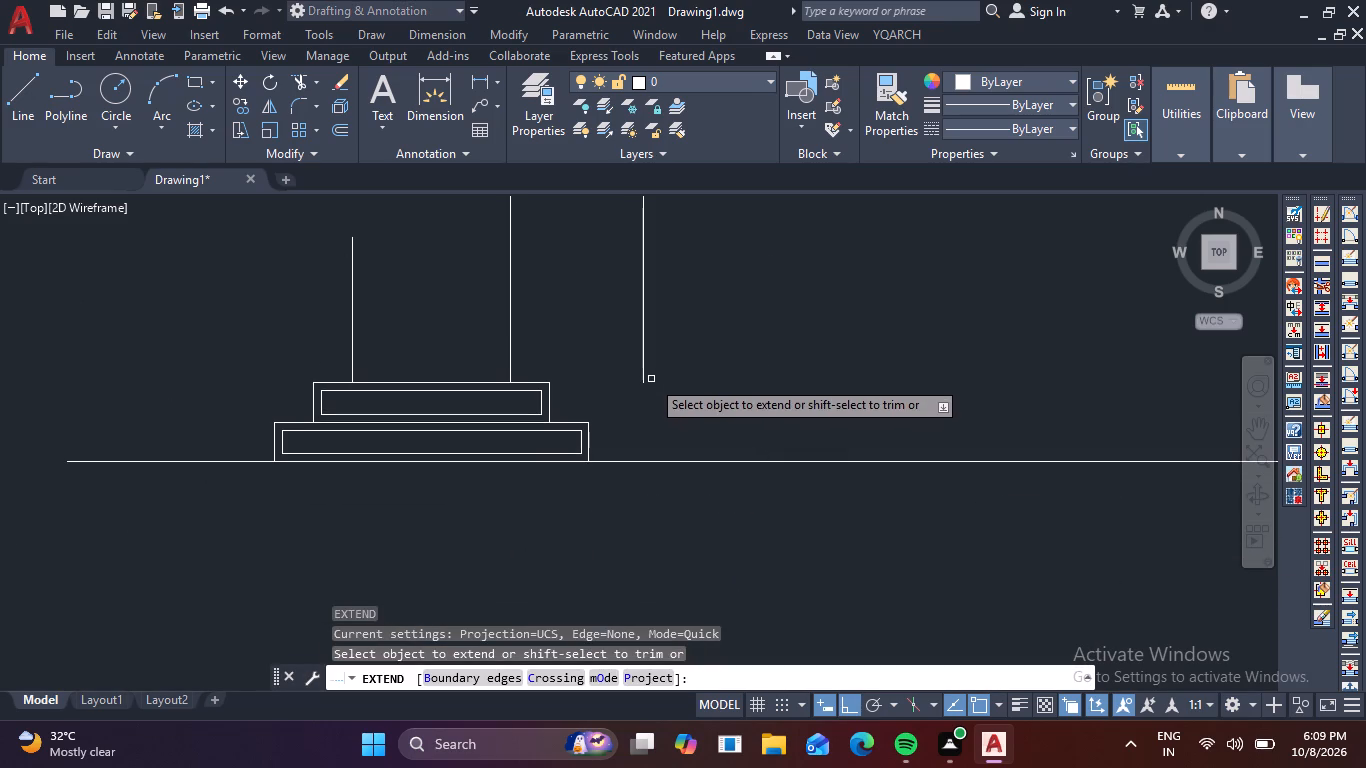
{"action": "left_click", "coordinate": [641, 374]}
{"action": "key", "text": "Escape"}
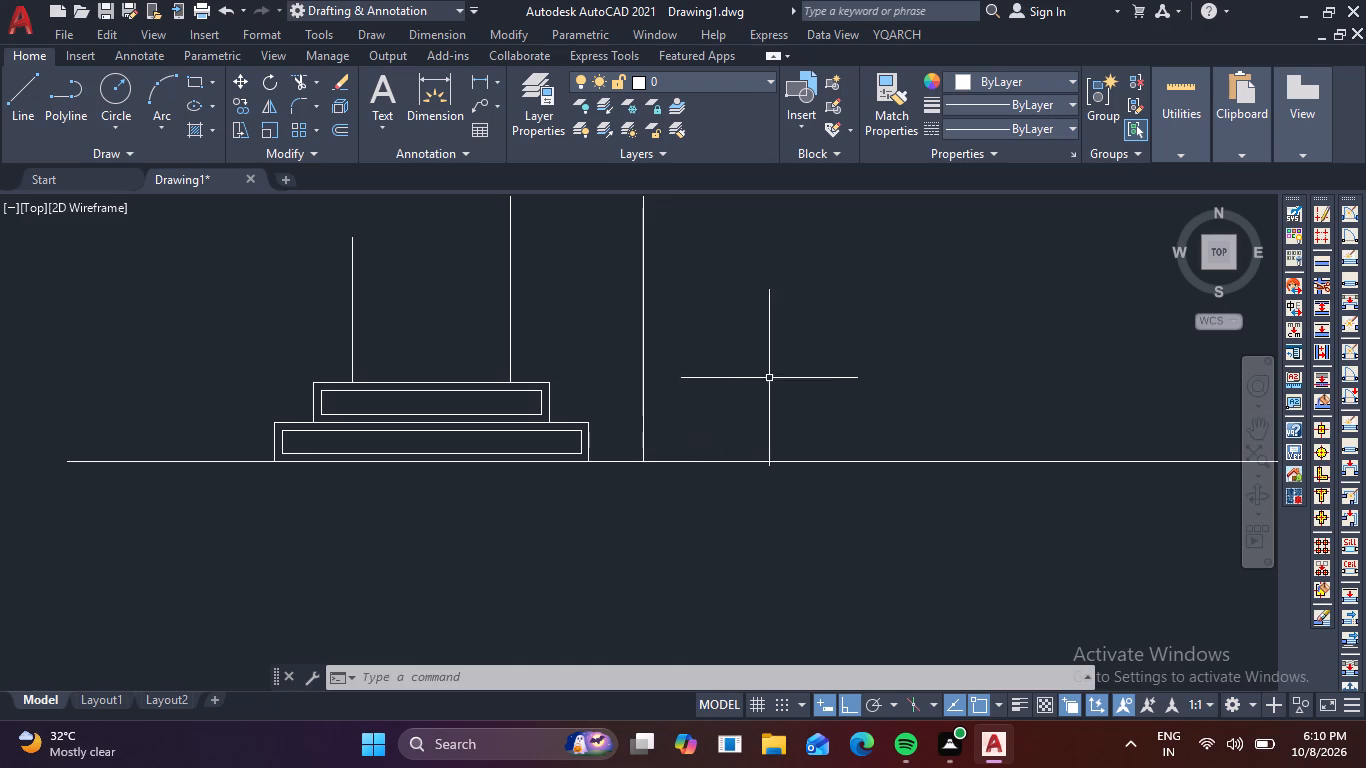
Delete the shorter left vertical line of the U above the stacked rectangles.
{"action": "middle_click_drag", "start_coordinate": [793, 376], "coordinate": [917, 477]}
{"action": "scroll", "coordinate": [816, 392], "scroll_direction": "down", "scroll_amount": 1}
{"action": "left_click", "coordinate": [644, 438]}
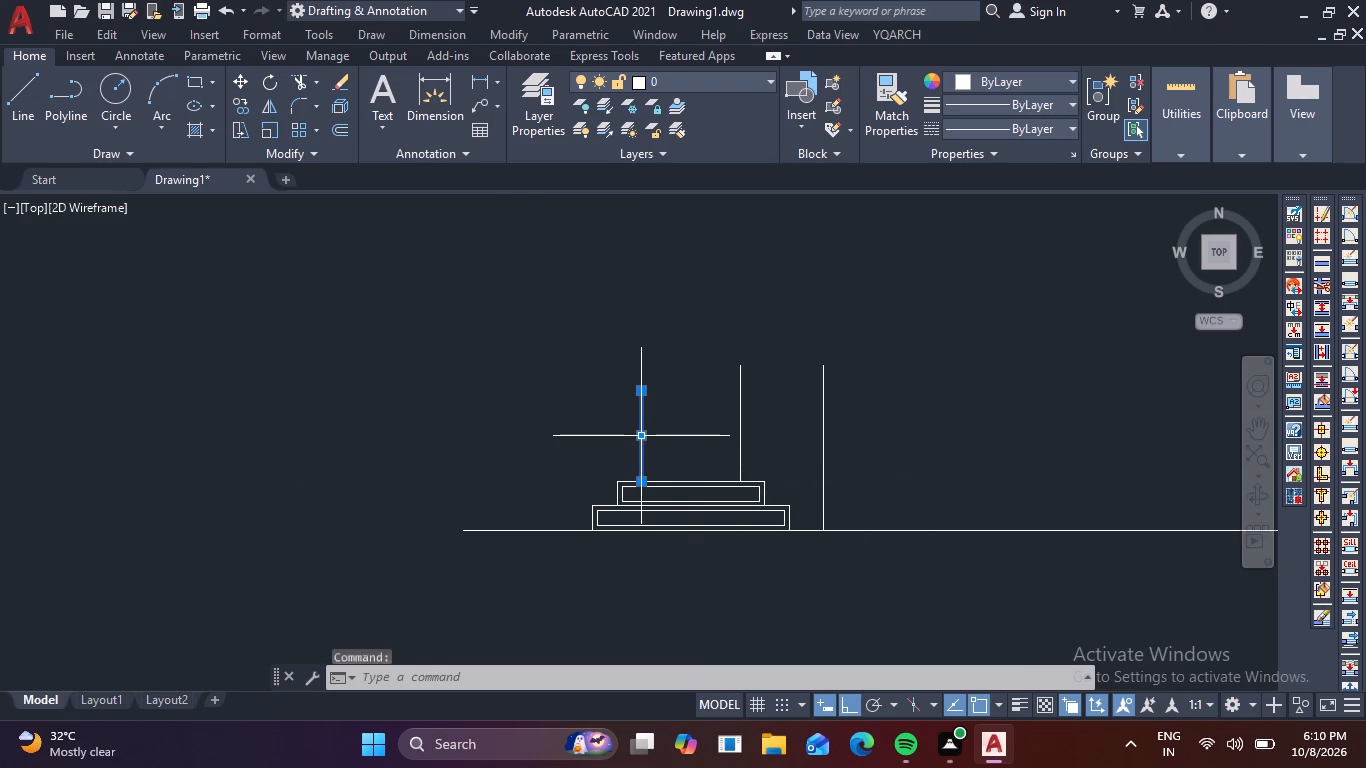
{"action": "left_click", "coordinate": [625, 433]}
{"action": "key", "text": "Delete"}
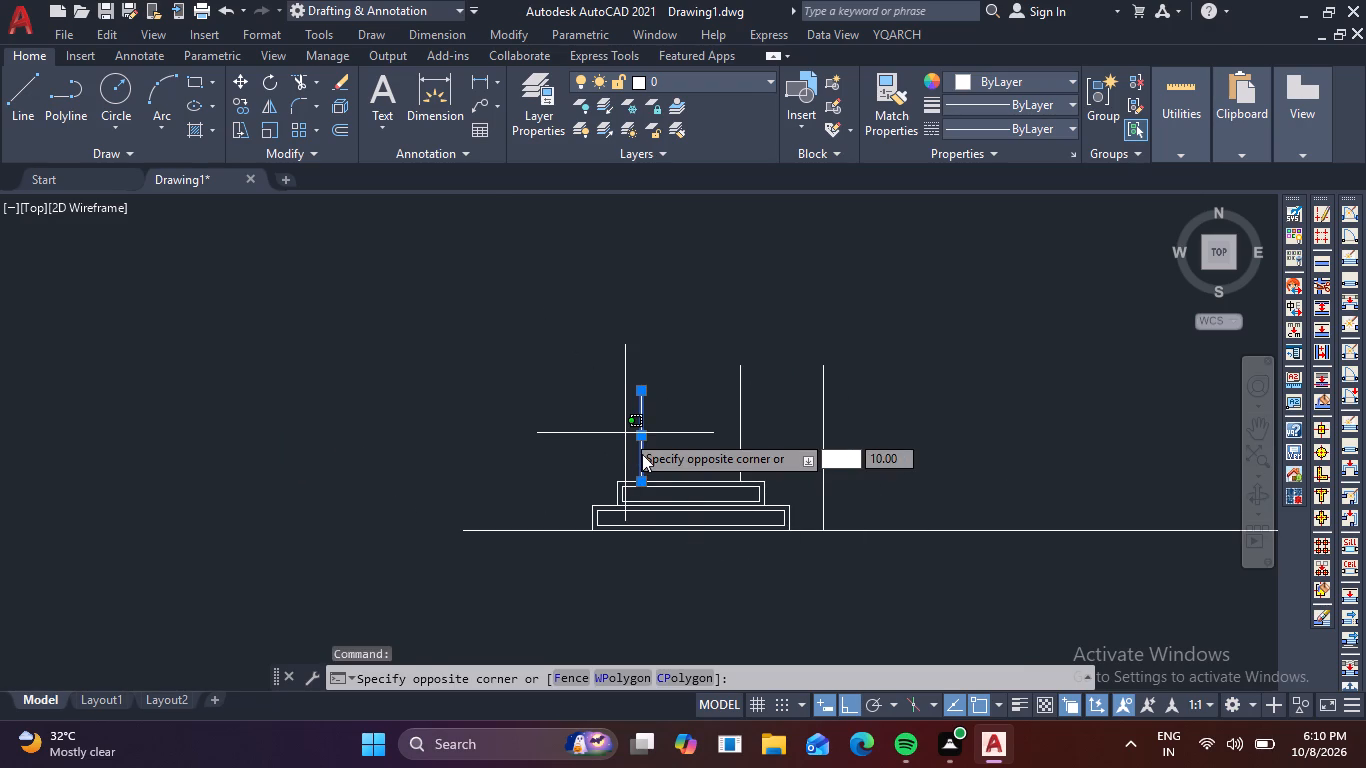
{"action": "key", "text": "Delete"}
{"action": "key", "text": "Delete"}
{"action": "key", "text": "Escape"}
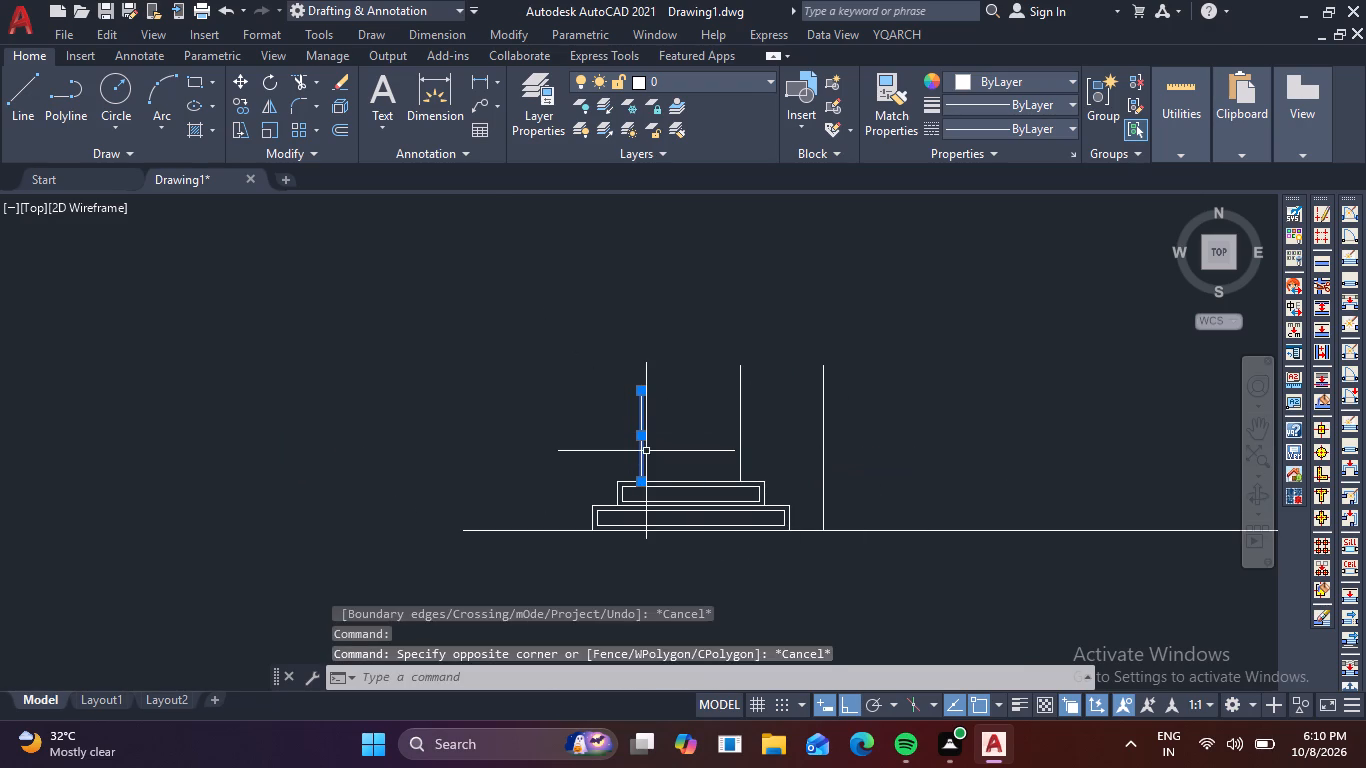
{"action": "key", "text": "Delete"}
Draw a 1.77 vertical line upward from the left end of the U's base on the upper rectangle.
{"action": "scroll", "coordinate": [636, 471], "scroll_direction": "up", "scroll_amount": 2}
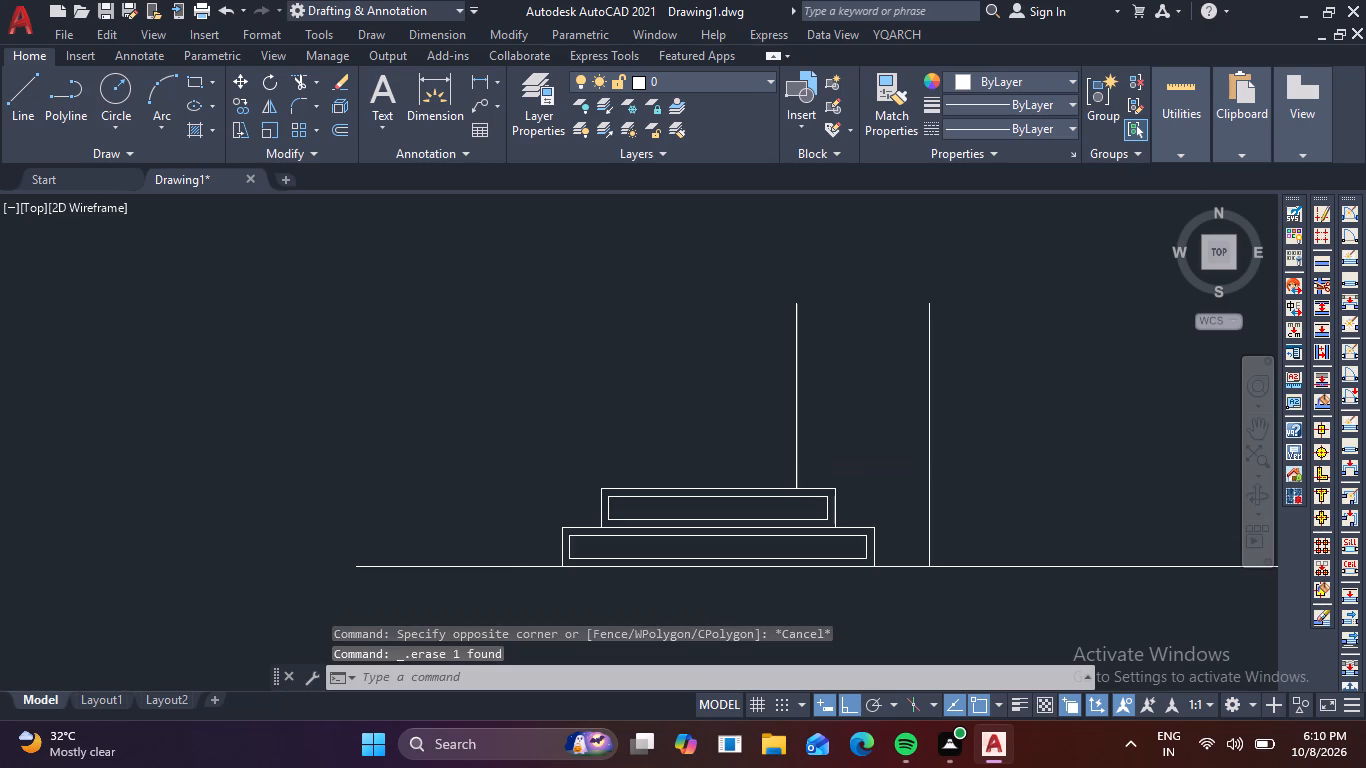
{"action": "key", "text": "l"}
{"action": "key", "text": "space"}
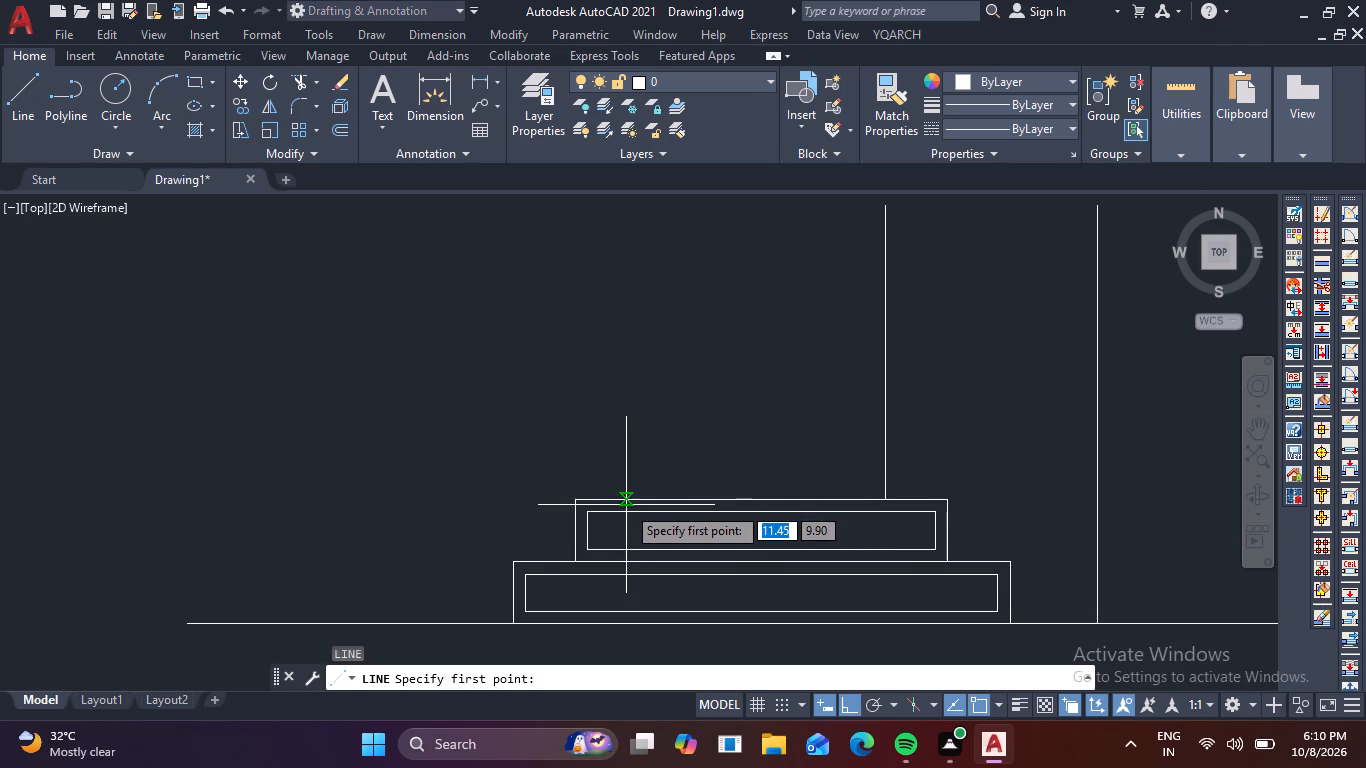
{"action": "left_click", "coordinate": [632, 501]}
{"action": "middle_click_drag", "start_coordinate": [616, 307], "coordinate": [614, 404]}
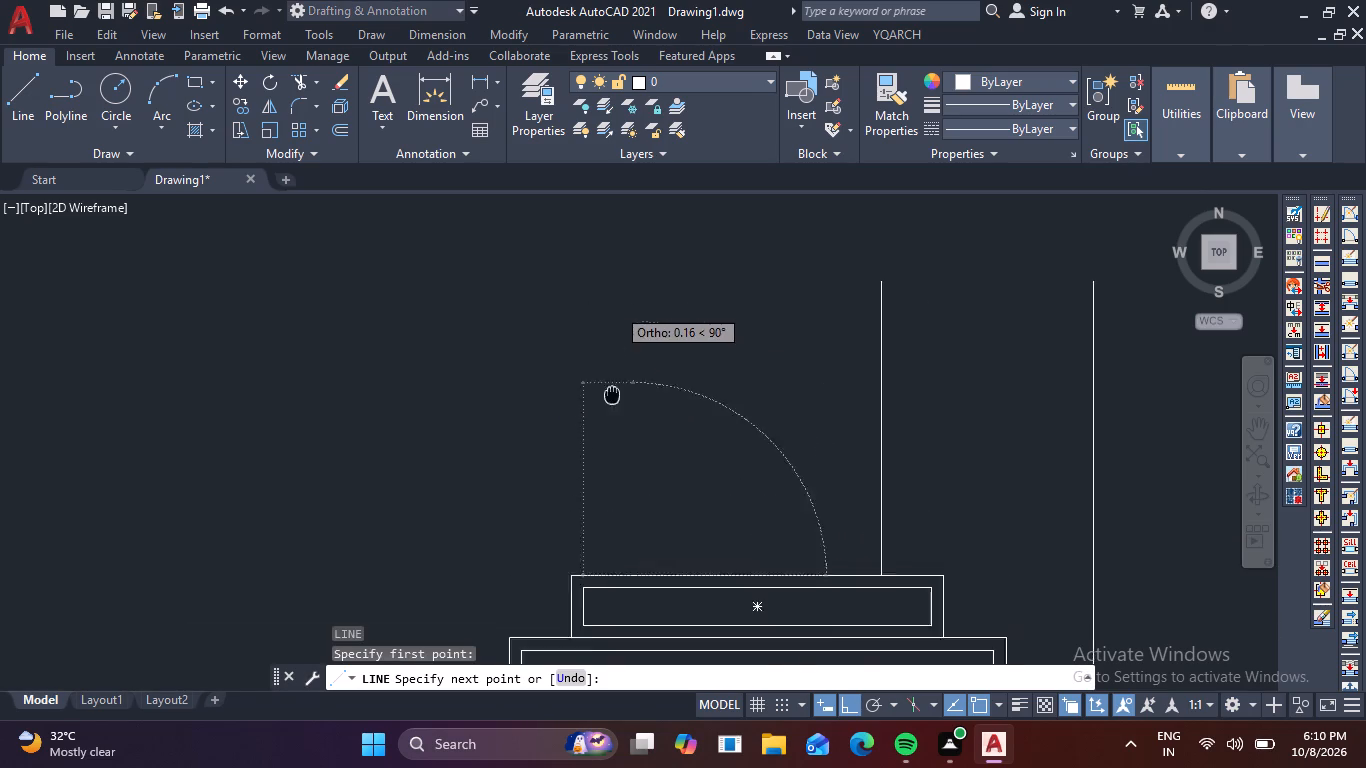
{"action": "middle_click_drag", "start_coordinate": [614, 404], "coordinate": [619, 579]}
{"action": "key", "text": "1"}
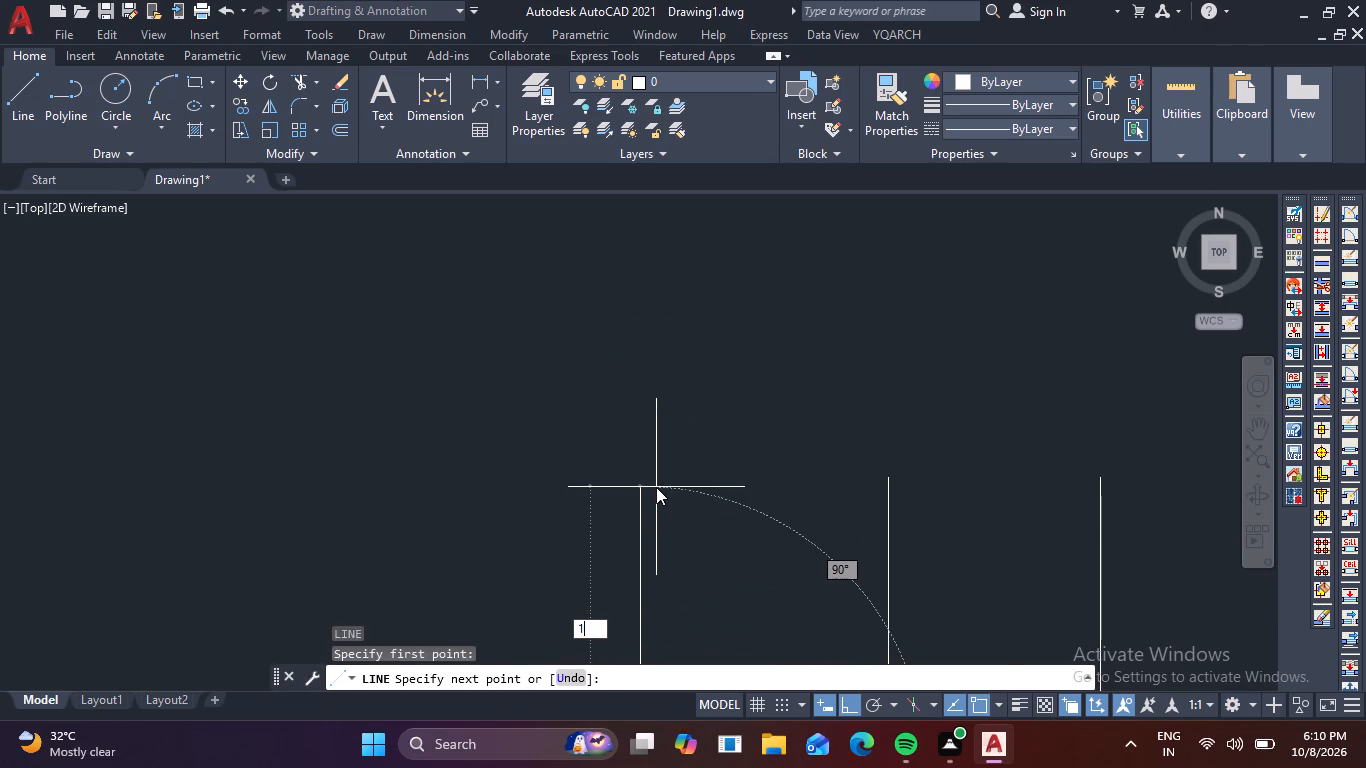
{"action": "key", "text": "period"}
{"action": "type", "text": "77"}
{"action": "key", "text": "Return"}
{"action": "scroll", "coordinate": [746, 424], "scroll_direction": "down", "scroll_amount": 3}
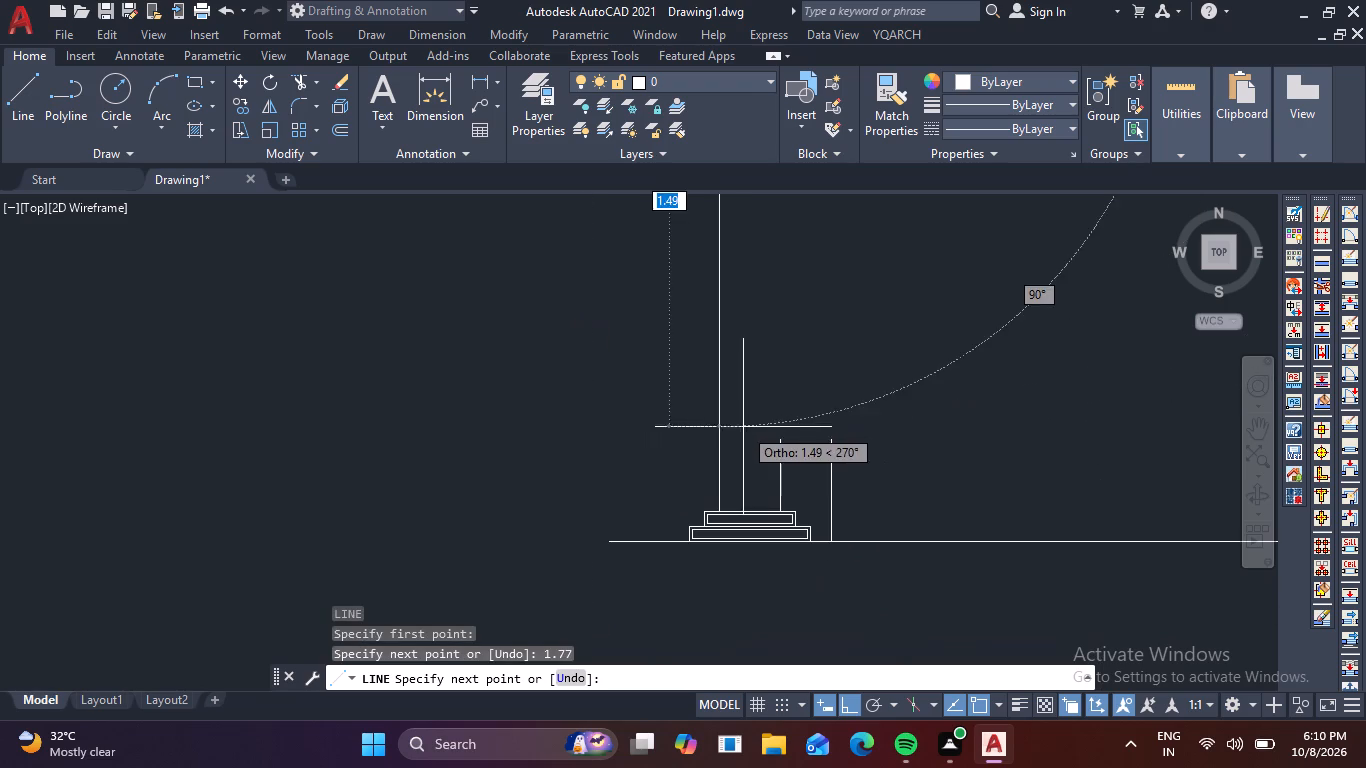
{"action": "key", "text": "Escape"}
Delete the short right vertical line of the U standing on the upper rectangle.
{"action": "middle_click_drag", "start_coordinate": [756, 363], "coordinate": [743, 470]}
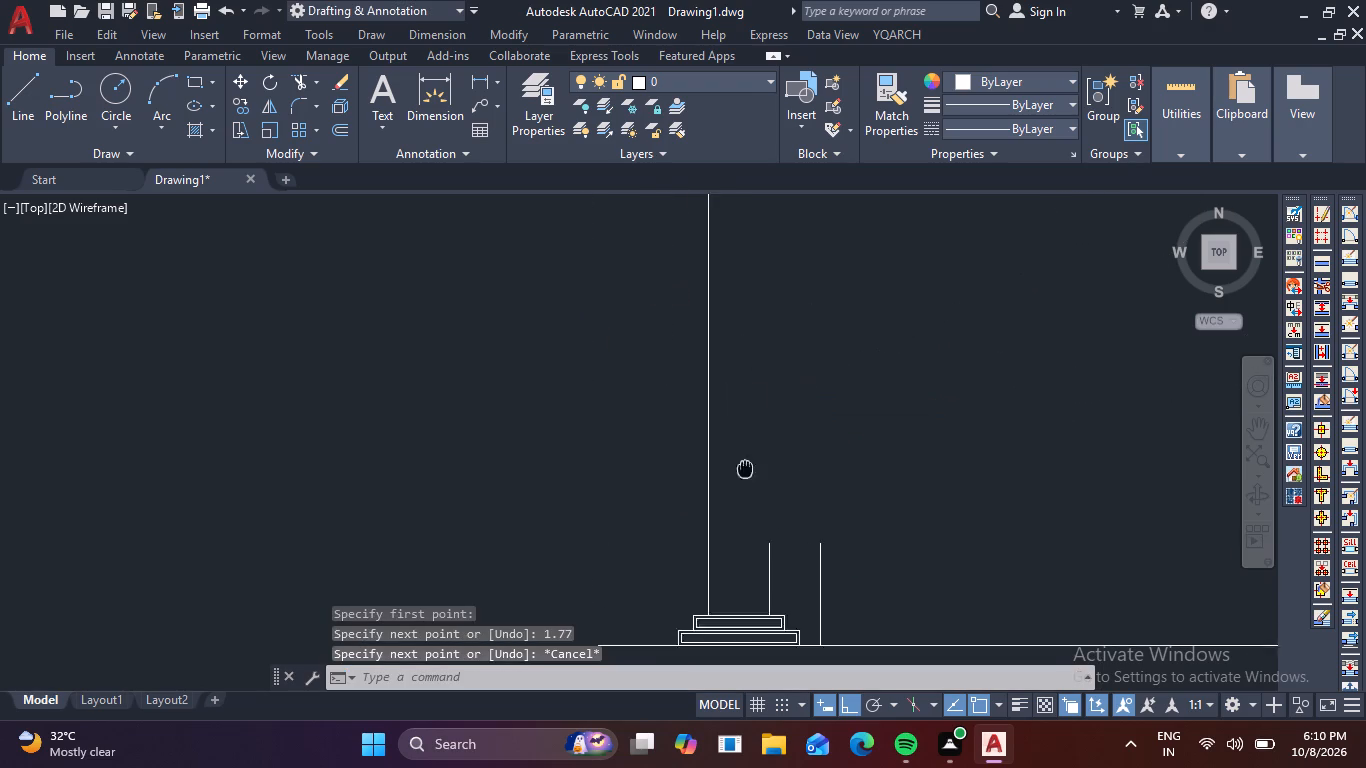
{"action": "middle_click_drag", "start_coordinate": [743, 470], "coordinate": [775, 561]}
{"action": "scroll", "coordinate": [761, 508], "scroll_direction": "down", "scroll_amount": 2}
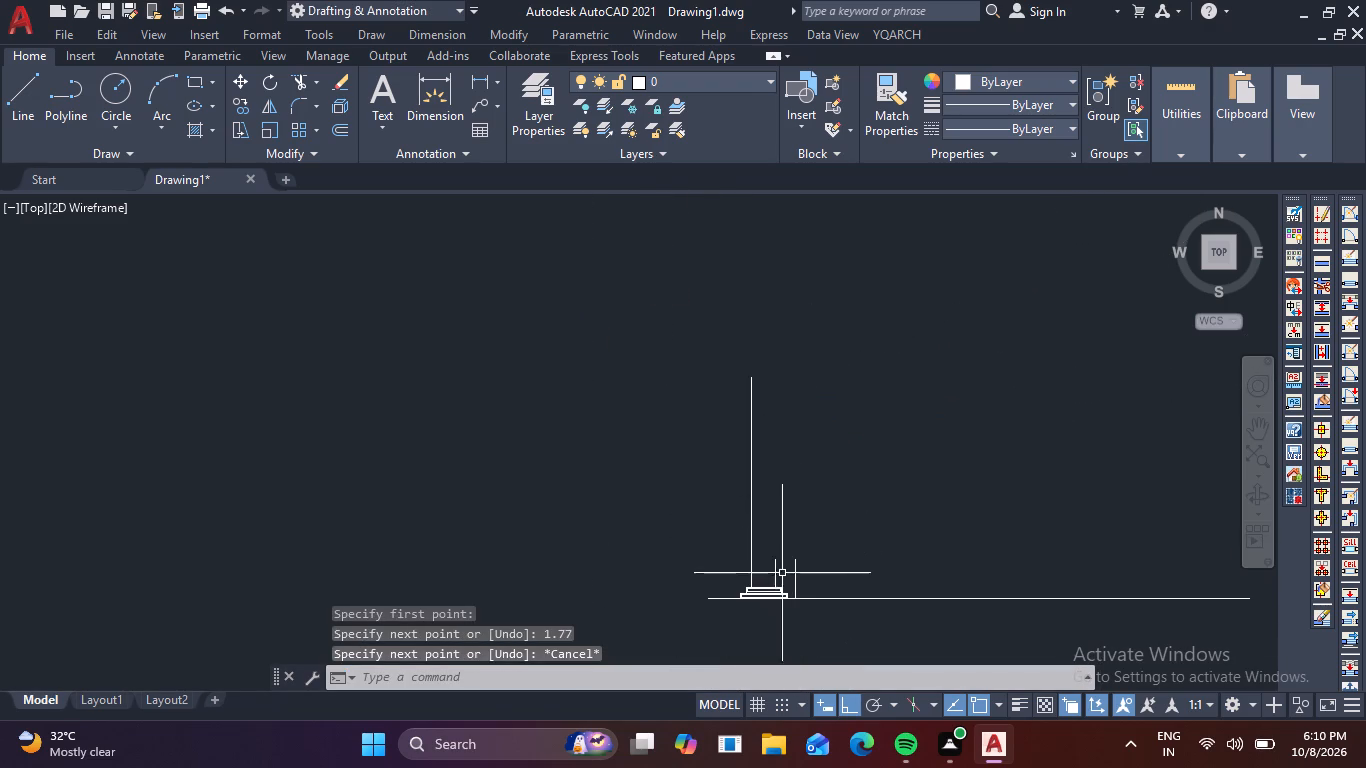
{"action": "scroll", "coordinate": [784, 573], "scroll_direction": "up", "scroll_amount": 2}
{"action": "left_click", "coordinate": [759, 573]}
{"action": "left_click", "coordinate": [721, 560]}
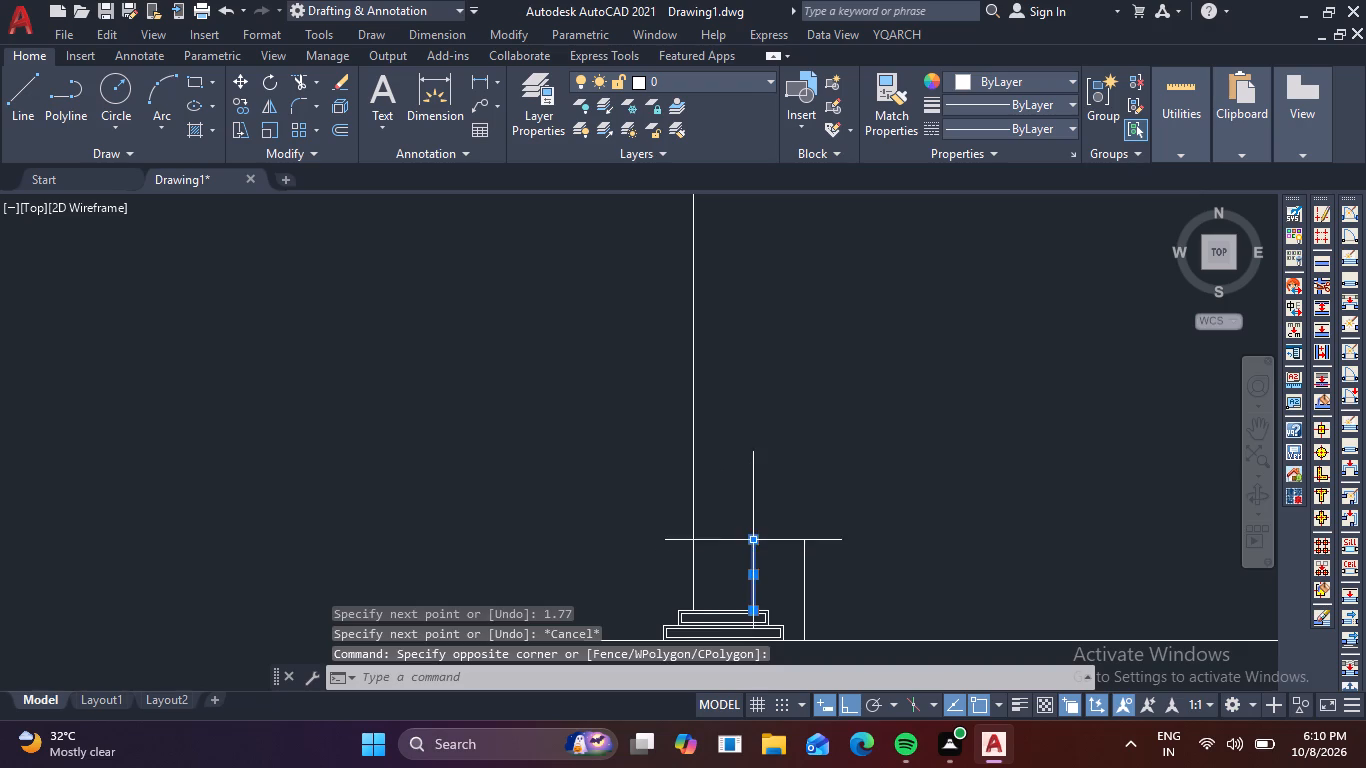
{"action": "key", "text": "Delete"}
Copy the tall left shaft line 0.20 to the right, onto the other end of the shaft's base line.
{"action": "scroll", "coordinate": [767, 459], "scroll_direction": "down", "scroll_amount": 2}
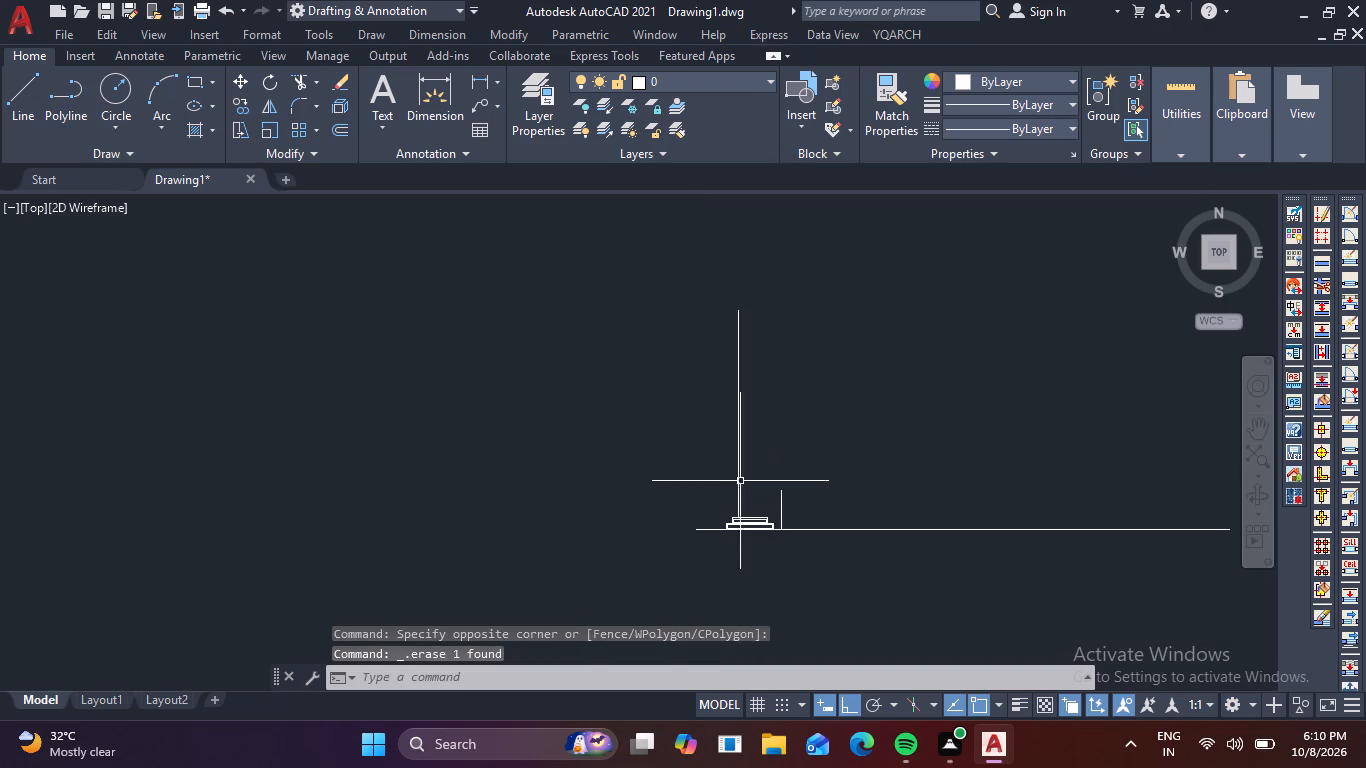
{"action": "scroll", "coordinate": [746, 476], "scroll_direction": "up", "scroll_amount": 2}
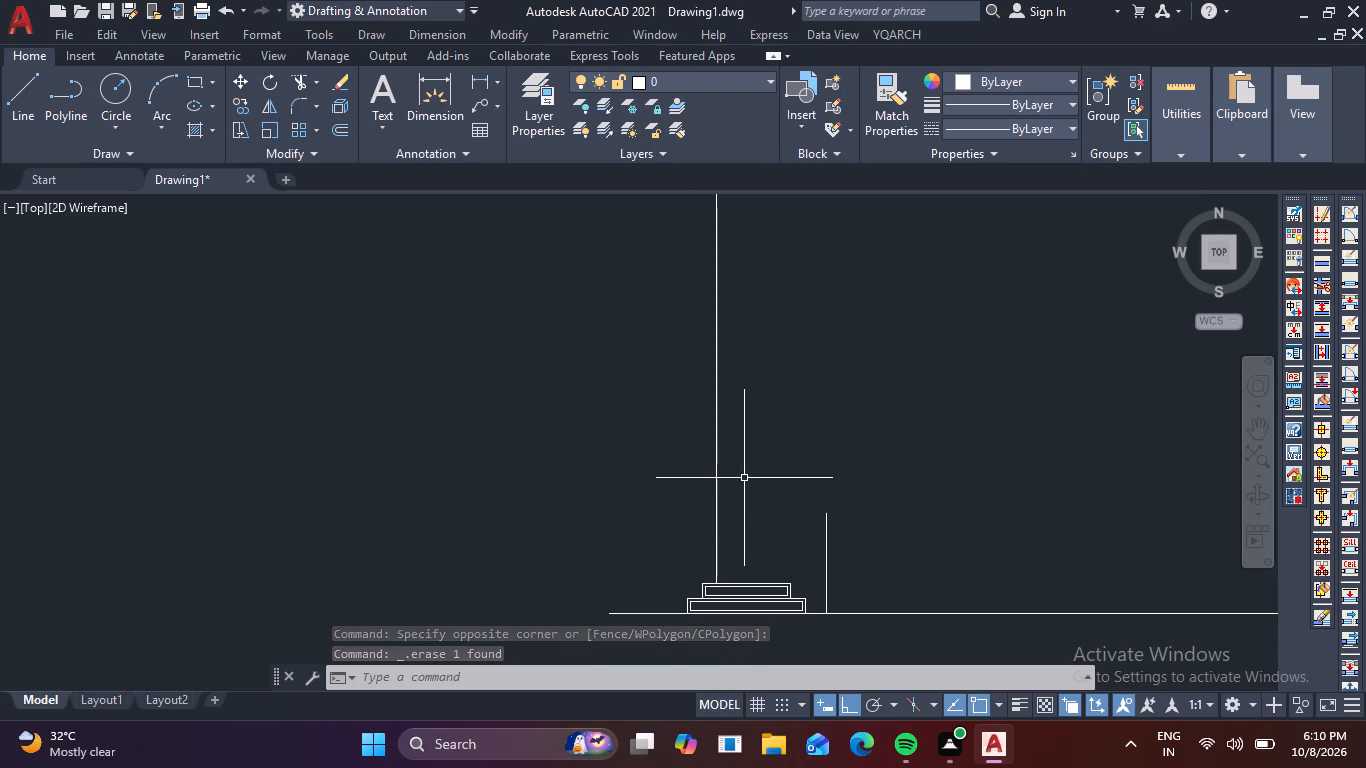
{"action": "left_click", "coordinate": [736, 480]}
{"action": "left_click", "coordinate": [689, 483]}
{"action": "key", "text": "c"}
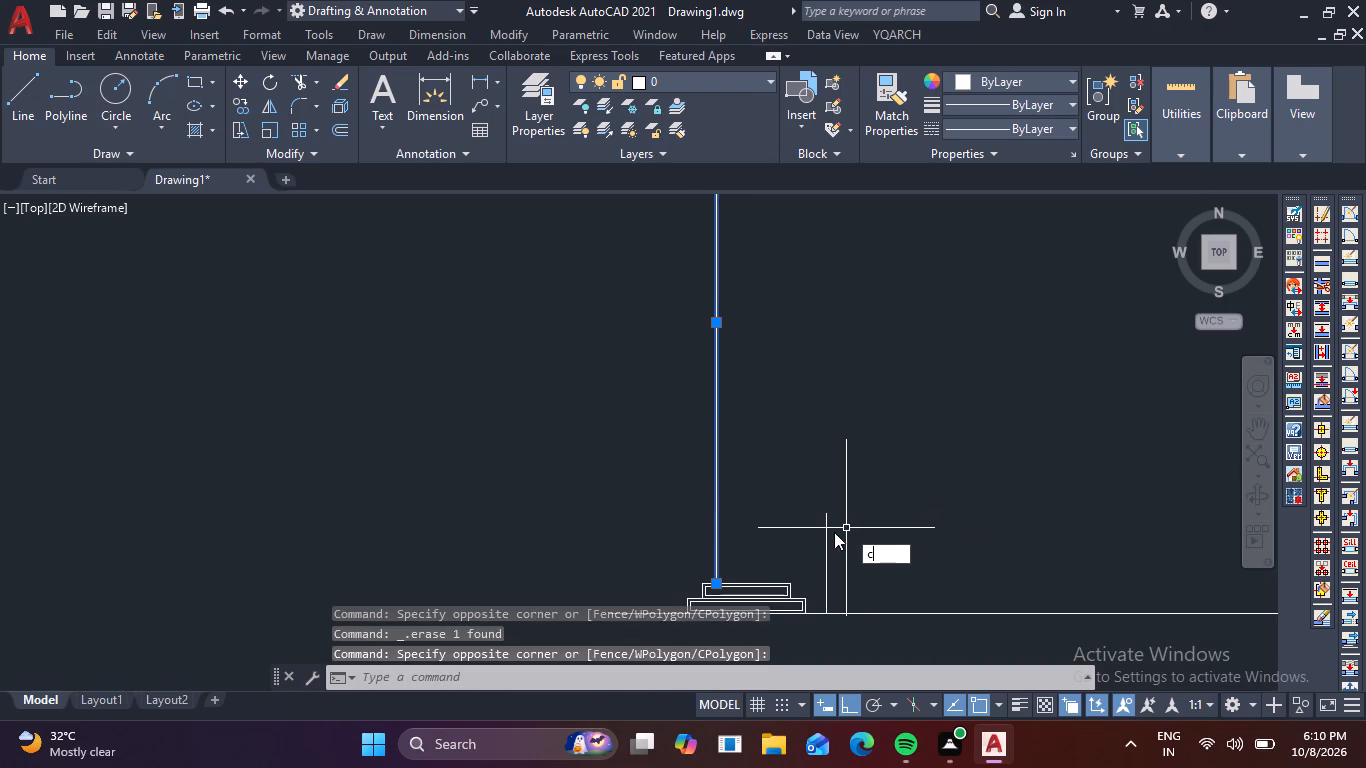
{"action": "key", "text": "o"}
{"action": "key", "text": "space"}
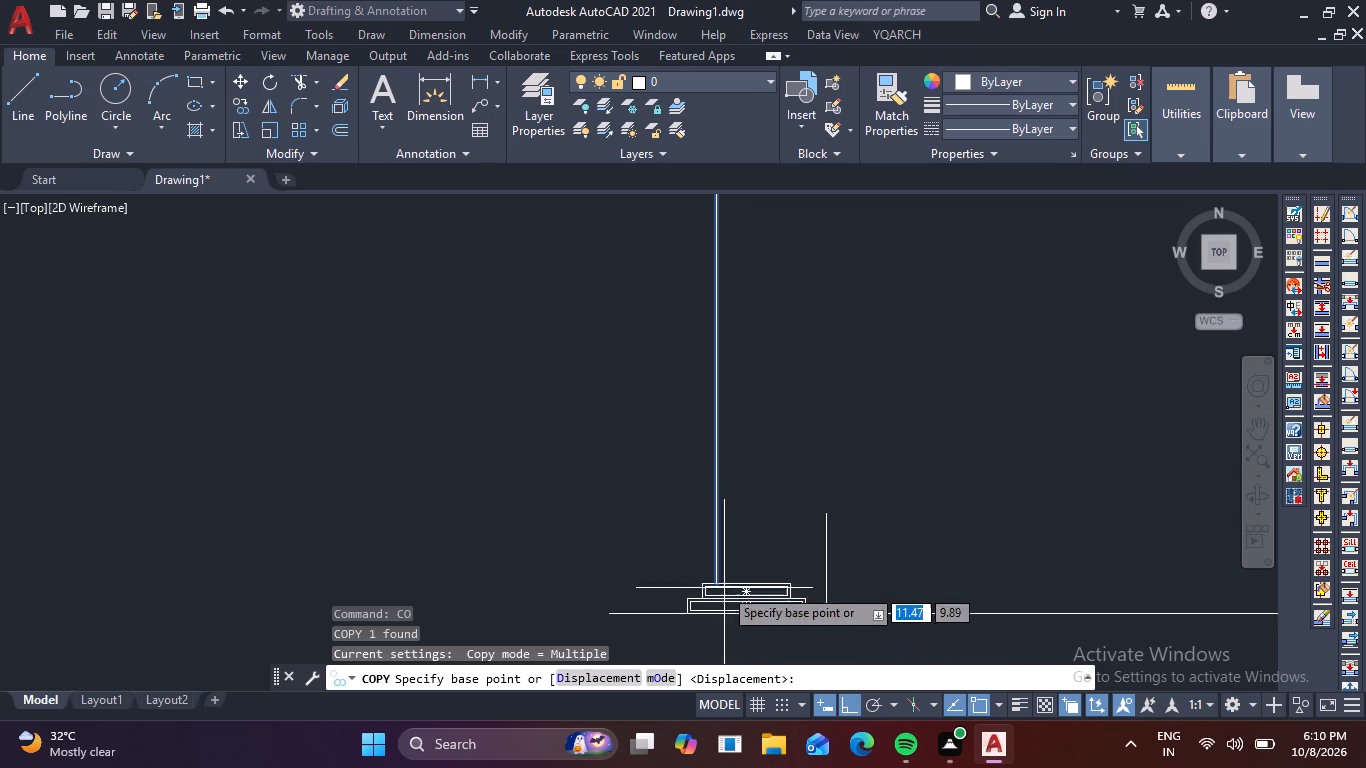
{"action": "scroll", "coordinate": [724, 580], "scroll_direction": "up", "scroll_amount": 3}
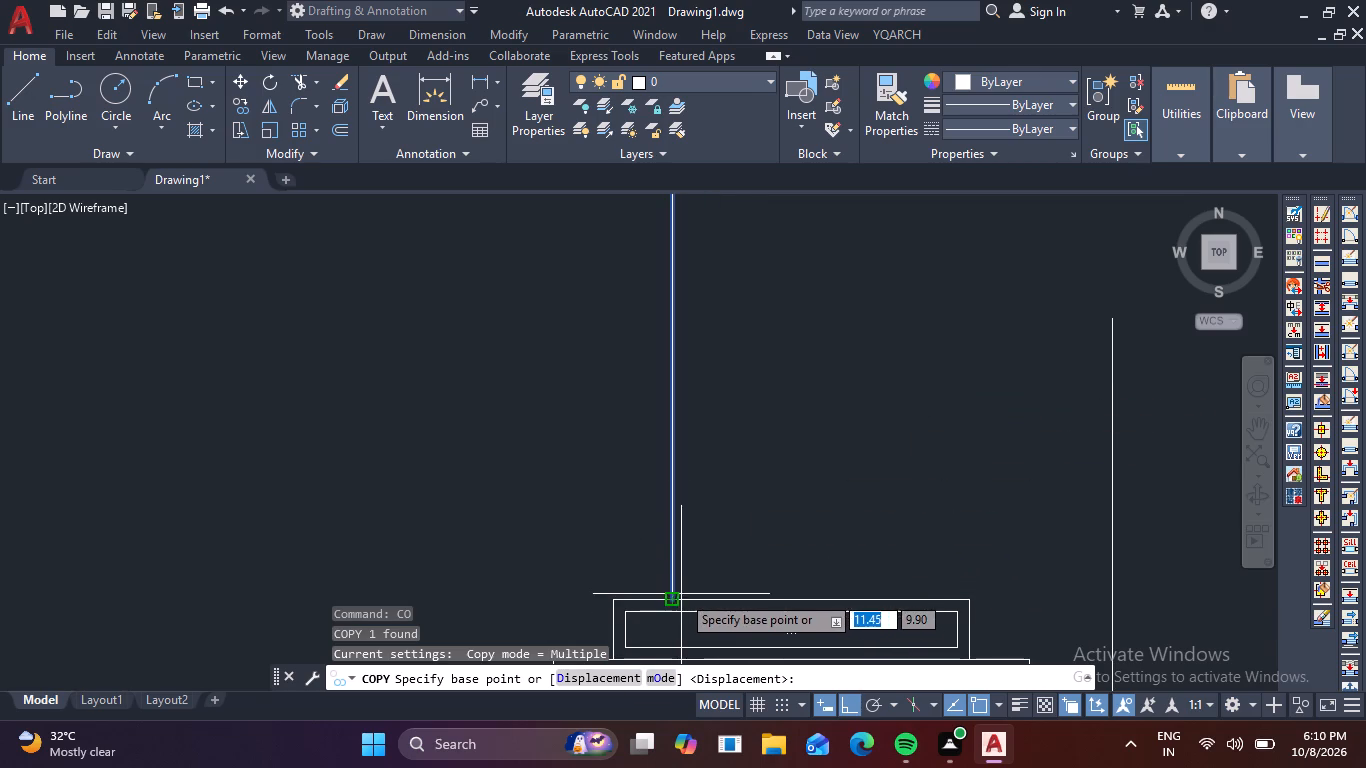
{"action": "left_click", "coordinate": [668, 604]}
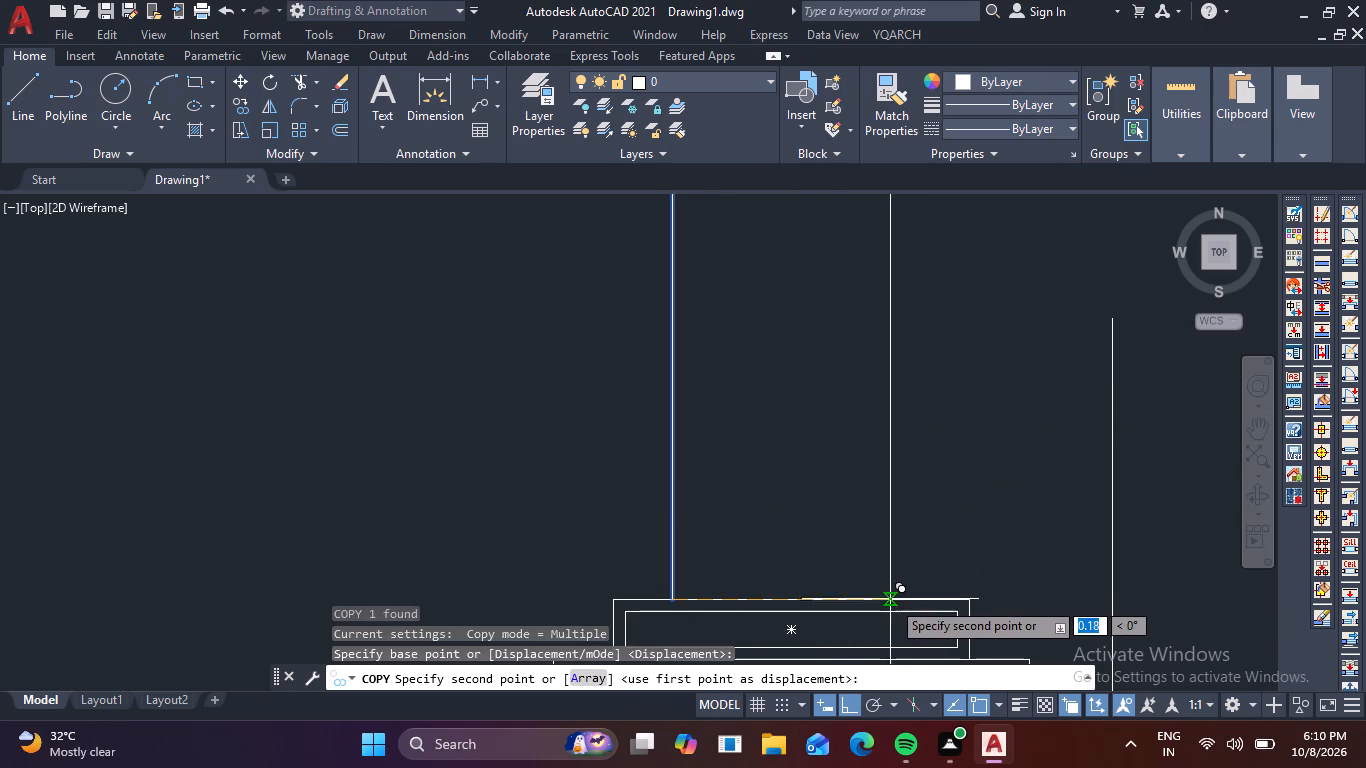
{"action": "left_click", "coordinate": [914, 597]}
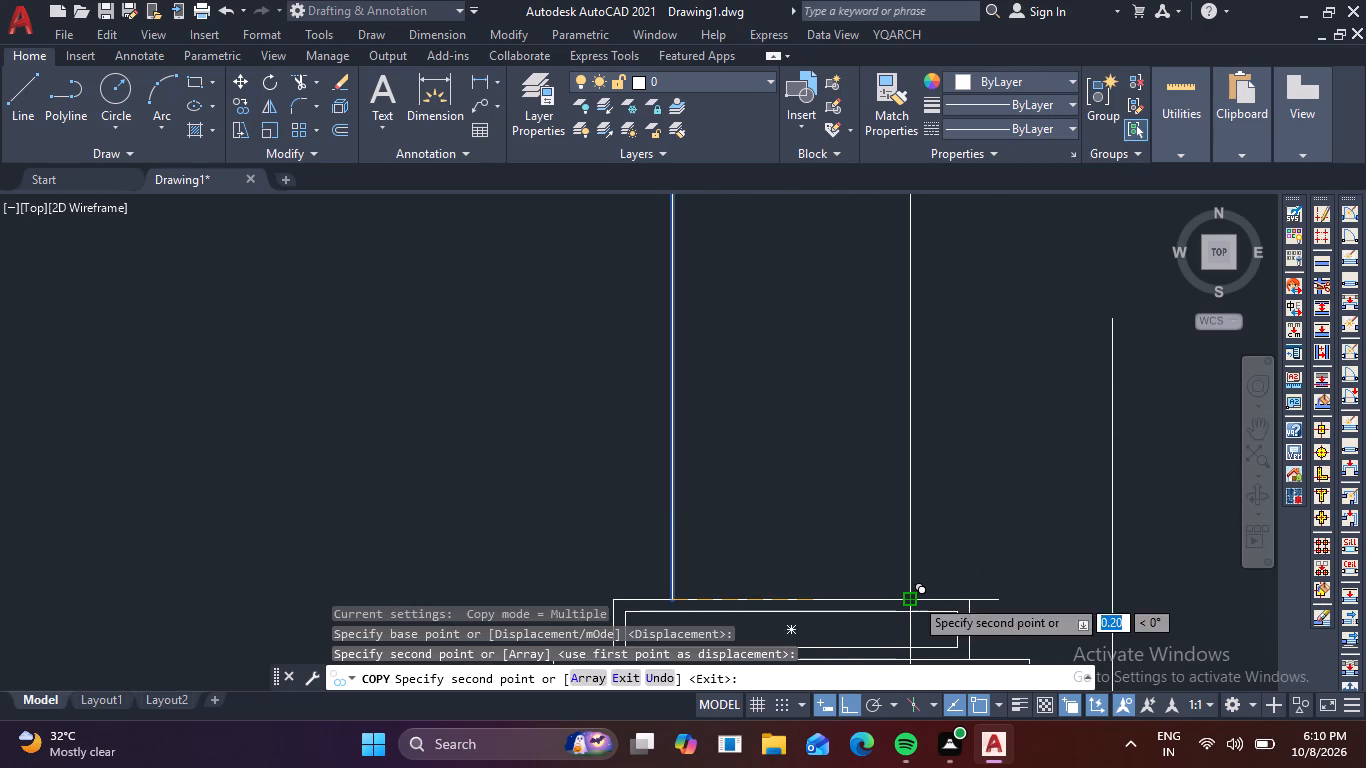
{"action": "key", "text": "Escape"}
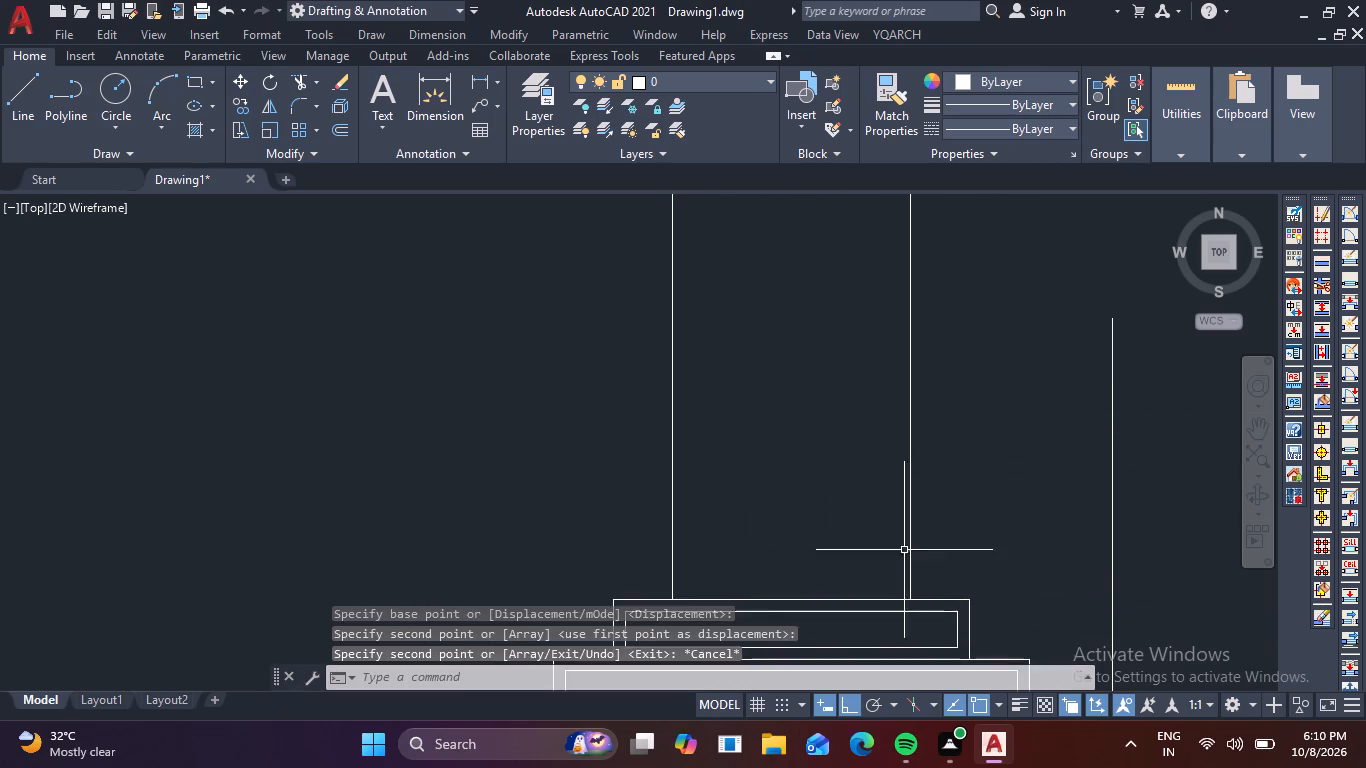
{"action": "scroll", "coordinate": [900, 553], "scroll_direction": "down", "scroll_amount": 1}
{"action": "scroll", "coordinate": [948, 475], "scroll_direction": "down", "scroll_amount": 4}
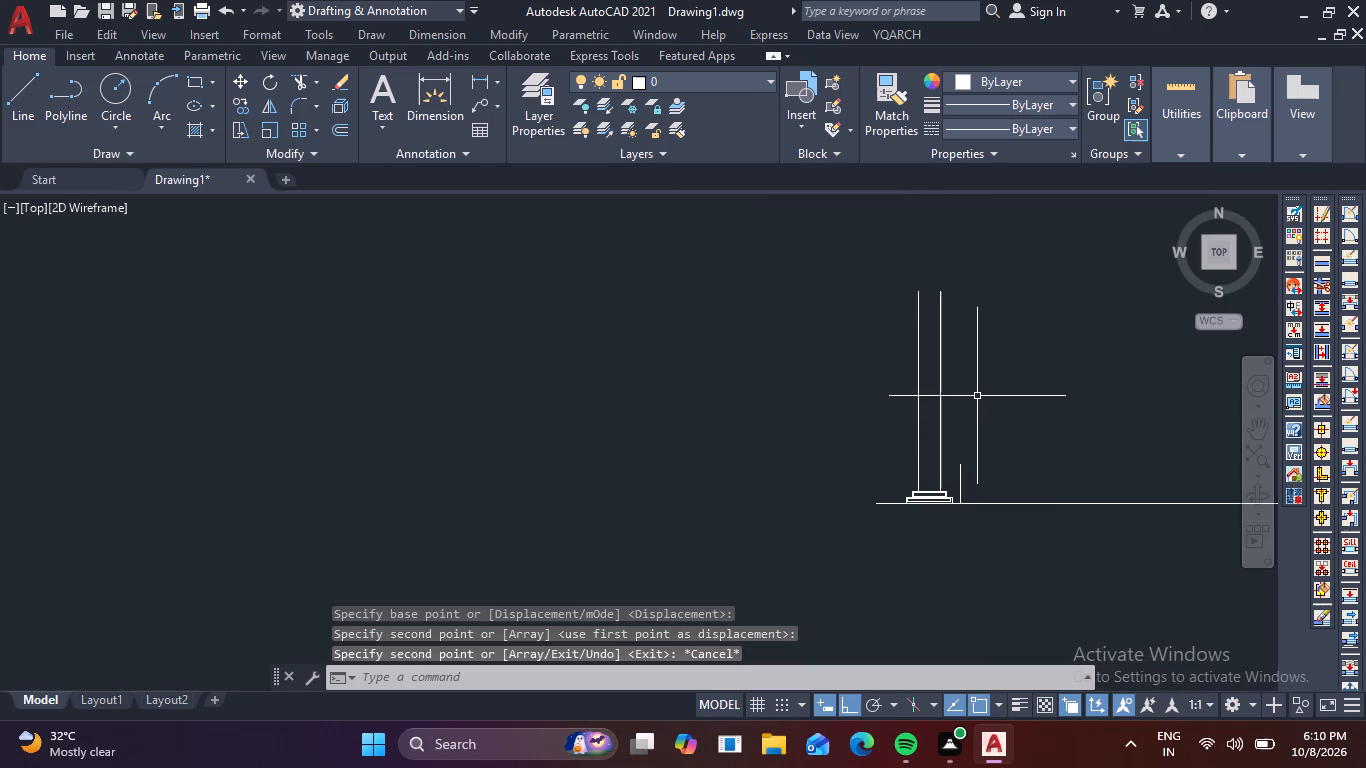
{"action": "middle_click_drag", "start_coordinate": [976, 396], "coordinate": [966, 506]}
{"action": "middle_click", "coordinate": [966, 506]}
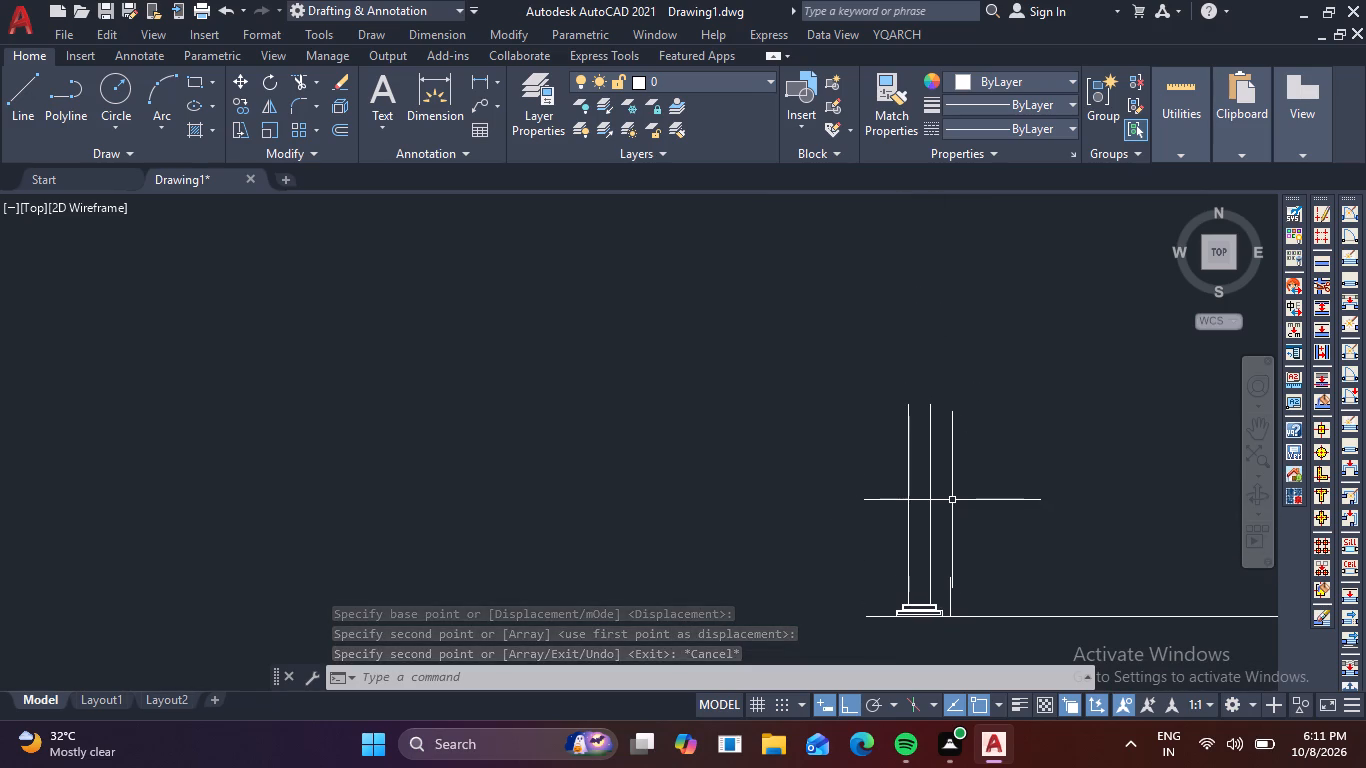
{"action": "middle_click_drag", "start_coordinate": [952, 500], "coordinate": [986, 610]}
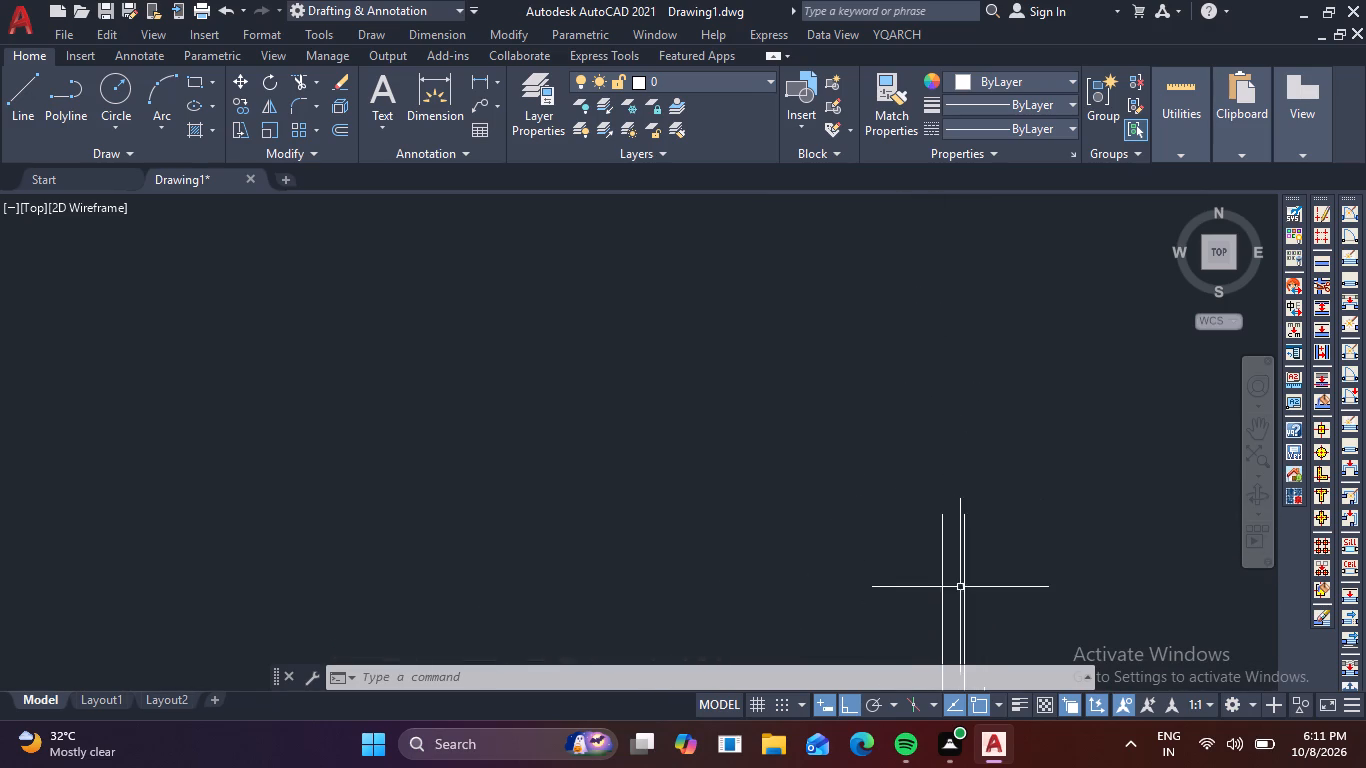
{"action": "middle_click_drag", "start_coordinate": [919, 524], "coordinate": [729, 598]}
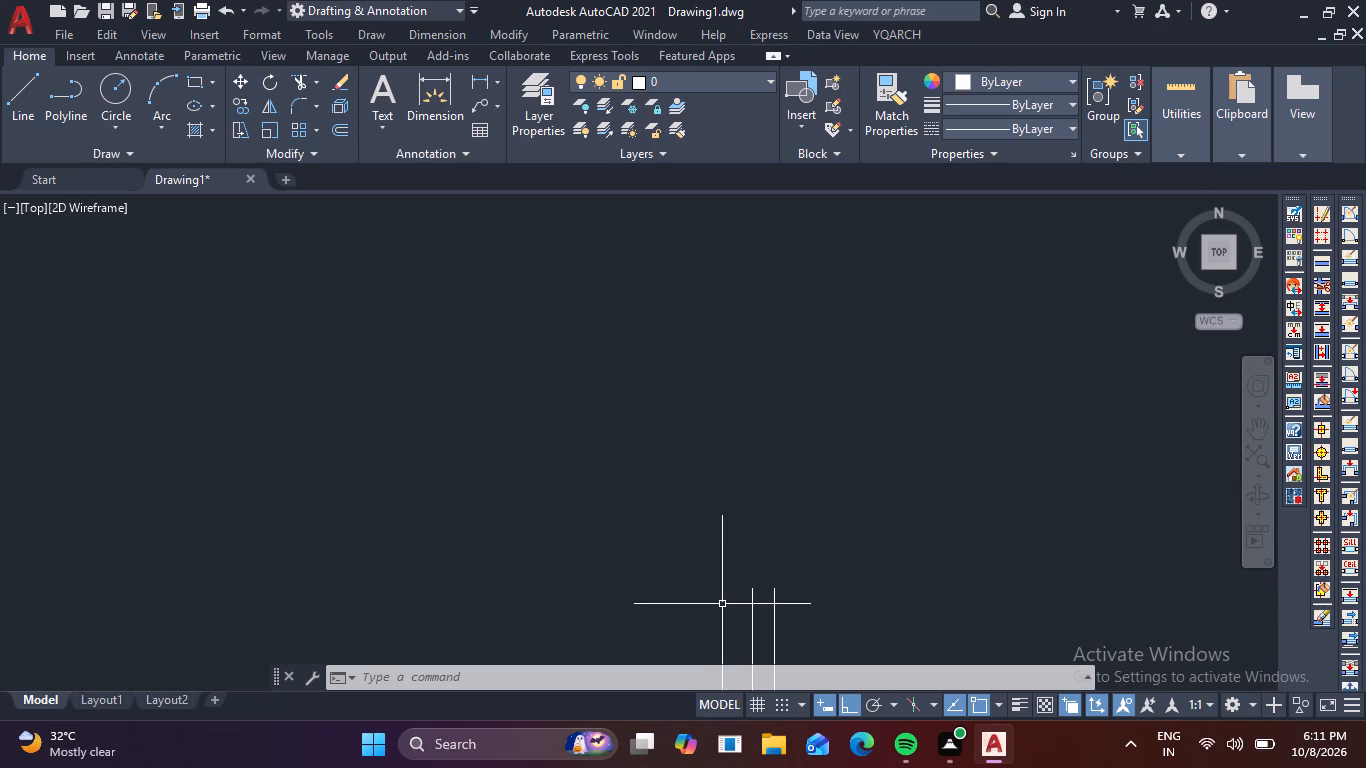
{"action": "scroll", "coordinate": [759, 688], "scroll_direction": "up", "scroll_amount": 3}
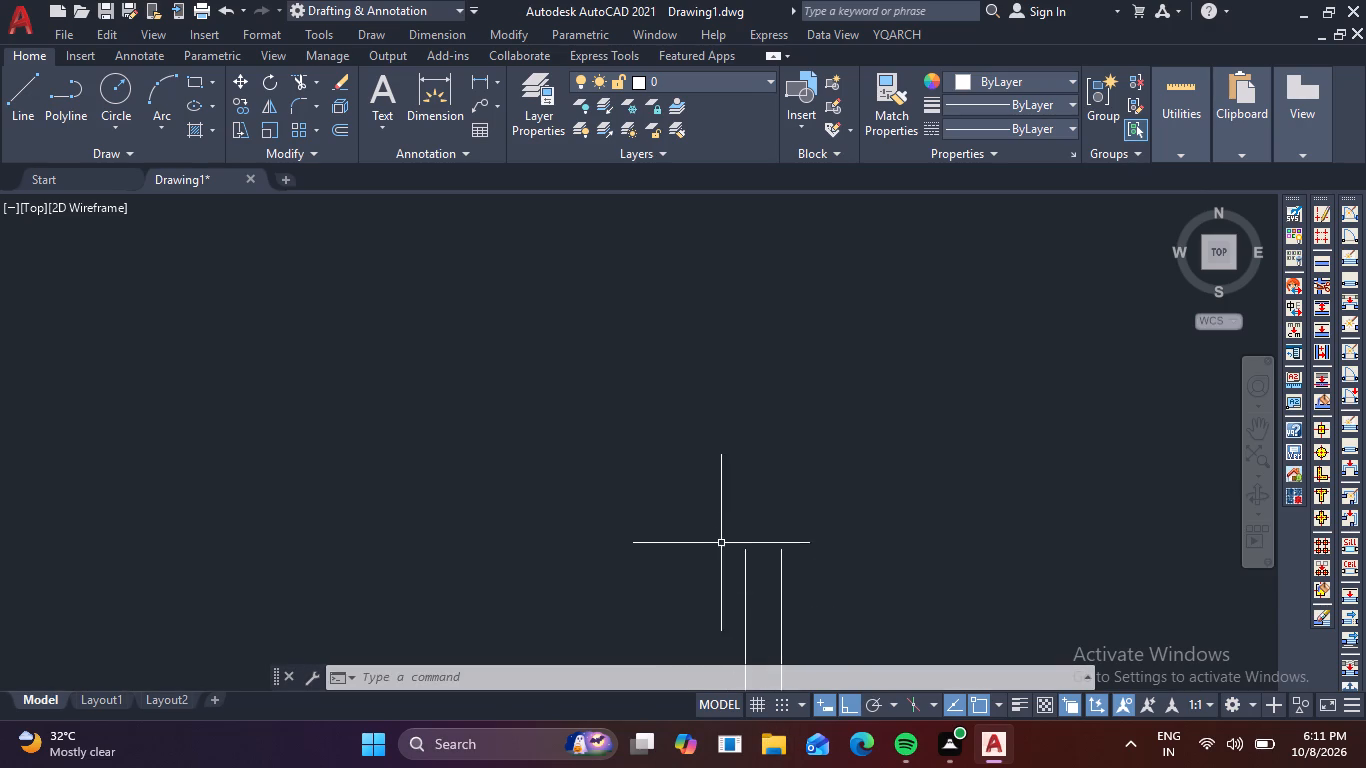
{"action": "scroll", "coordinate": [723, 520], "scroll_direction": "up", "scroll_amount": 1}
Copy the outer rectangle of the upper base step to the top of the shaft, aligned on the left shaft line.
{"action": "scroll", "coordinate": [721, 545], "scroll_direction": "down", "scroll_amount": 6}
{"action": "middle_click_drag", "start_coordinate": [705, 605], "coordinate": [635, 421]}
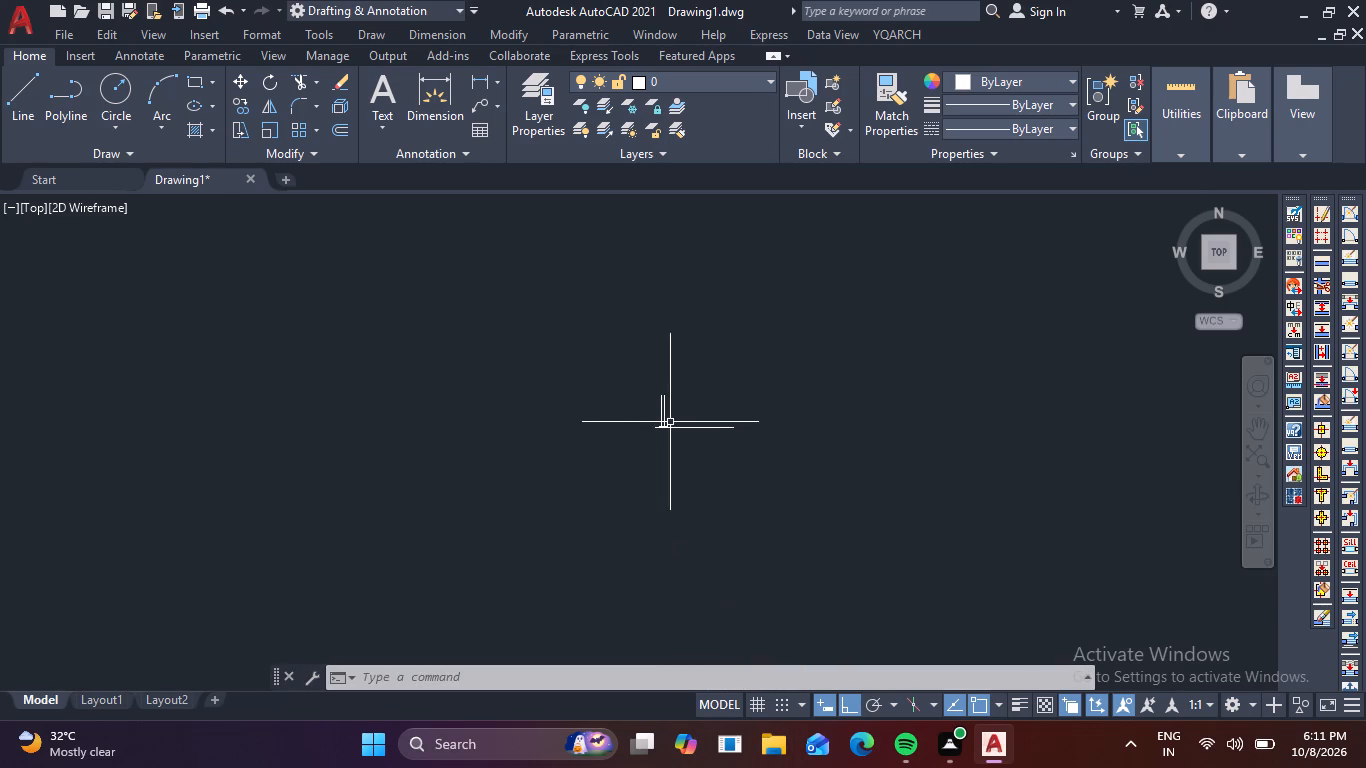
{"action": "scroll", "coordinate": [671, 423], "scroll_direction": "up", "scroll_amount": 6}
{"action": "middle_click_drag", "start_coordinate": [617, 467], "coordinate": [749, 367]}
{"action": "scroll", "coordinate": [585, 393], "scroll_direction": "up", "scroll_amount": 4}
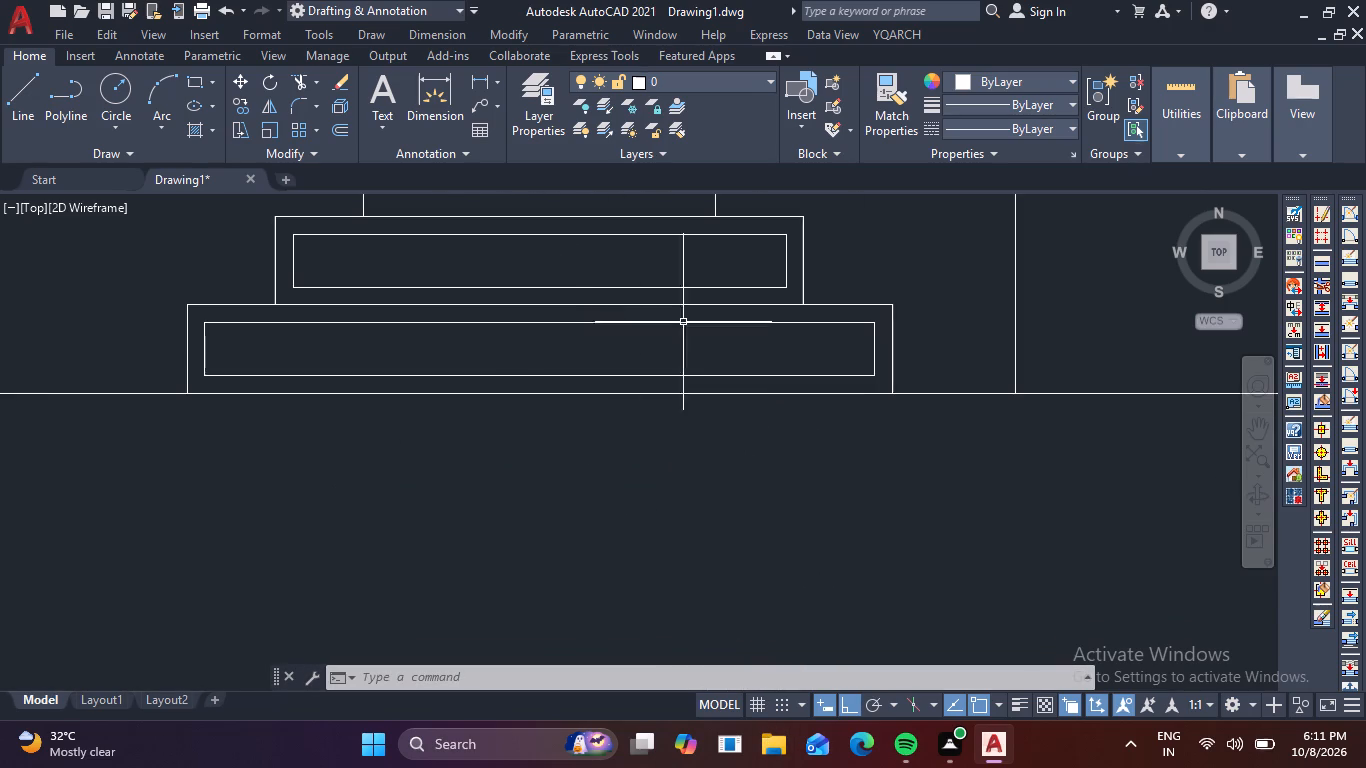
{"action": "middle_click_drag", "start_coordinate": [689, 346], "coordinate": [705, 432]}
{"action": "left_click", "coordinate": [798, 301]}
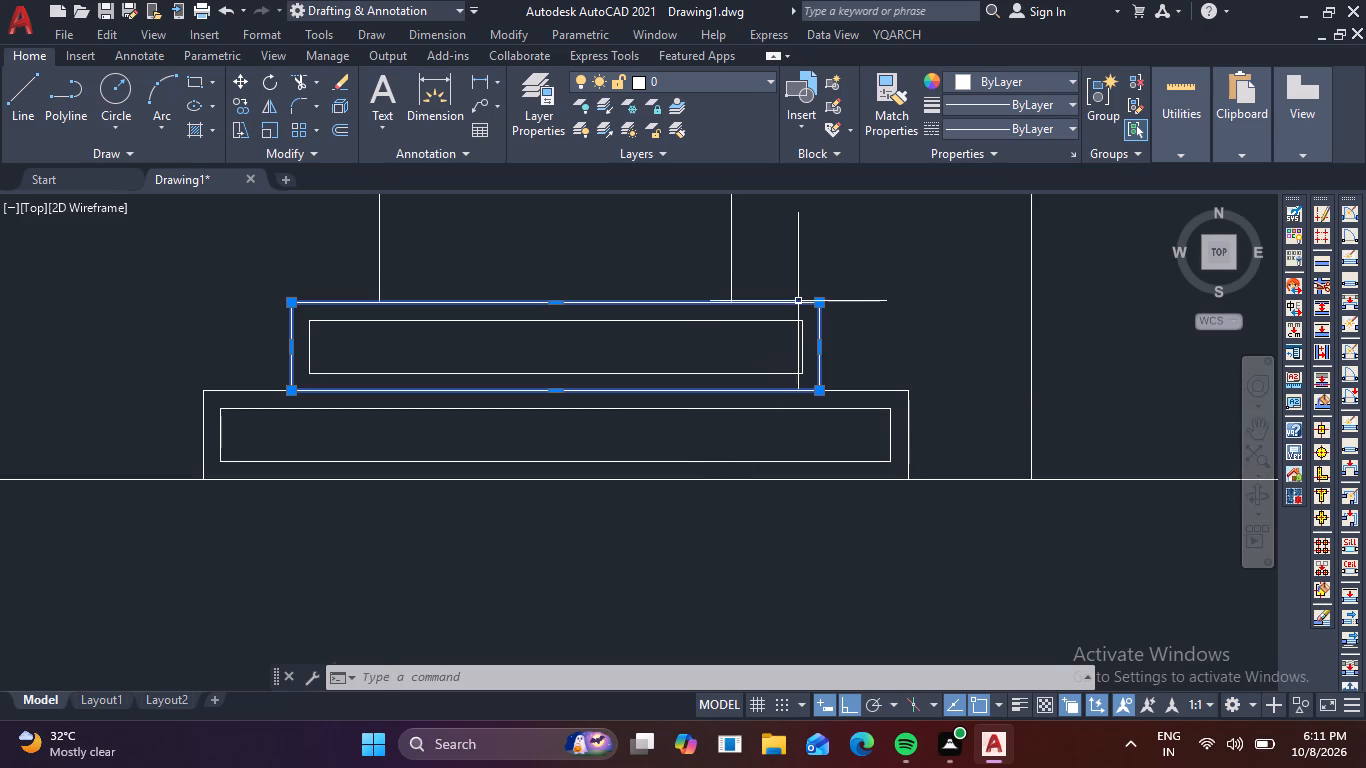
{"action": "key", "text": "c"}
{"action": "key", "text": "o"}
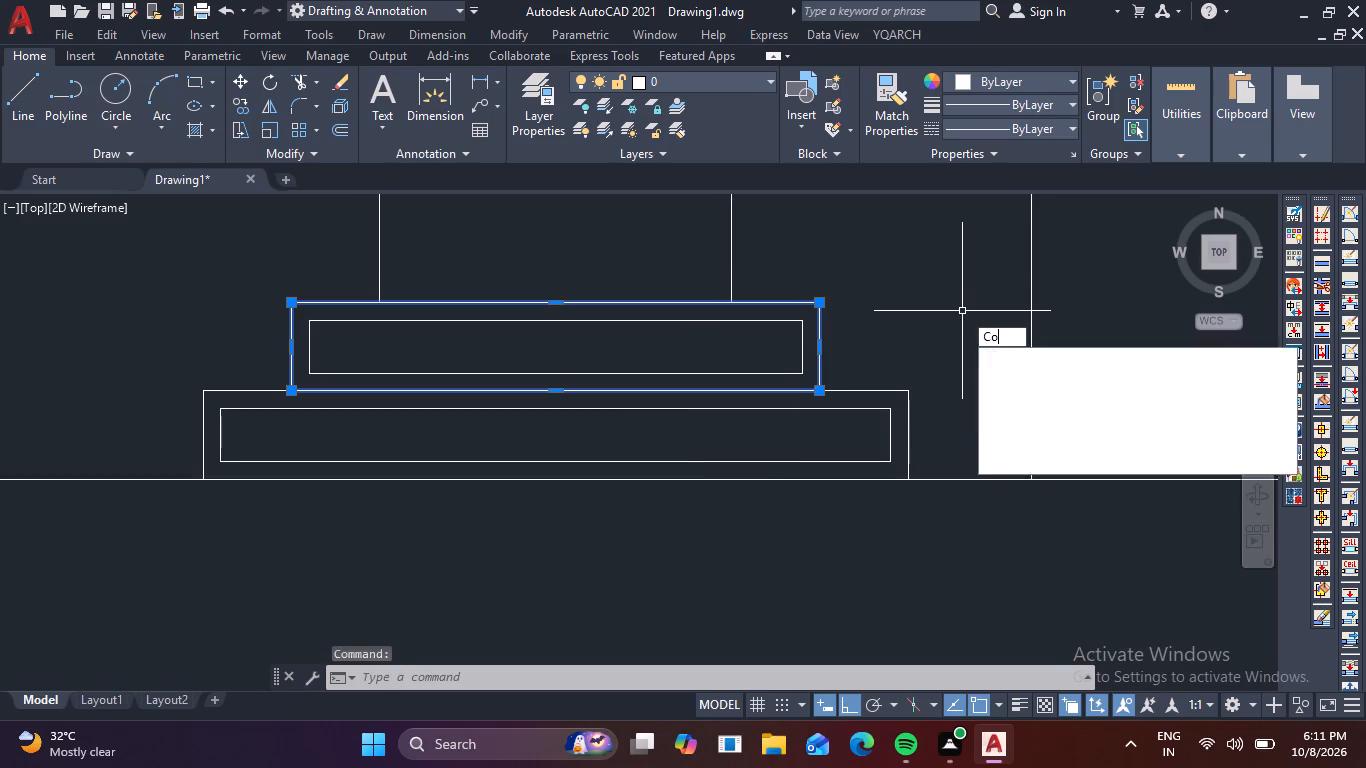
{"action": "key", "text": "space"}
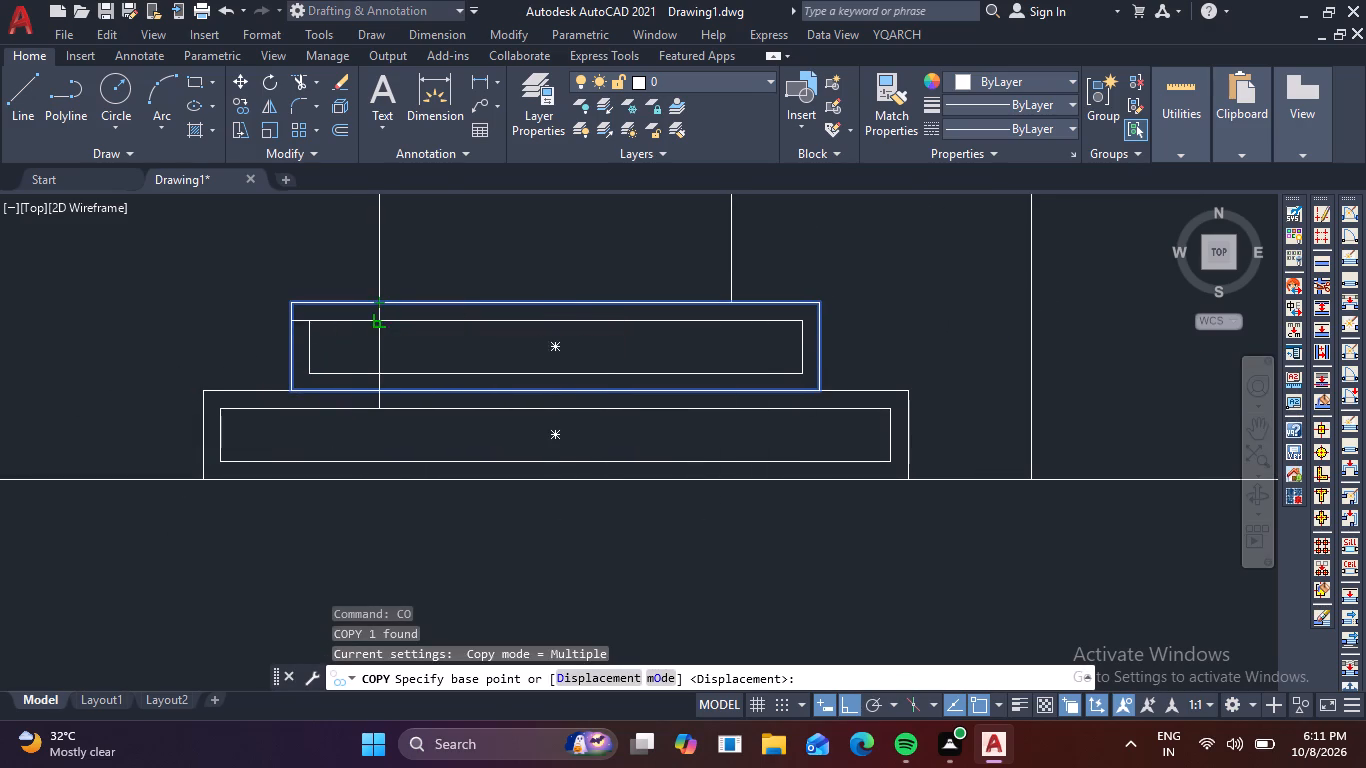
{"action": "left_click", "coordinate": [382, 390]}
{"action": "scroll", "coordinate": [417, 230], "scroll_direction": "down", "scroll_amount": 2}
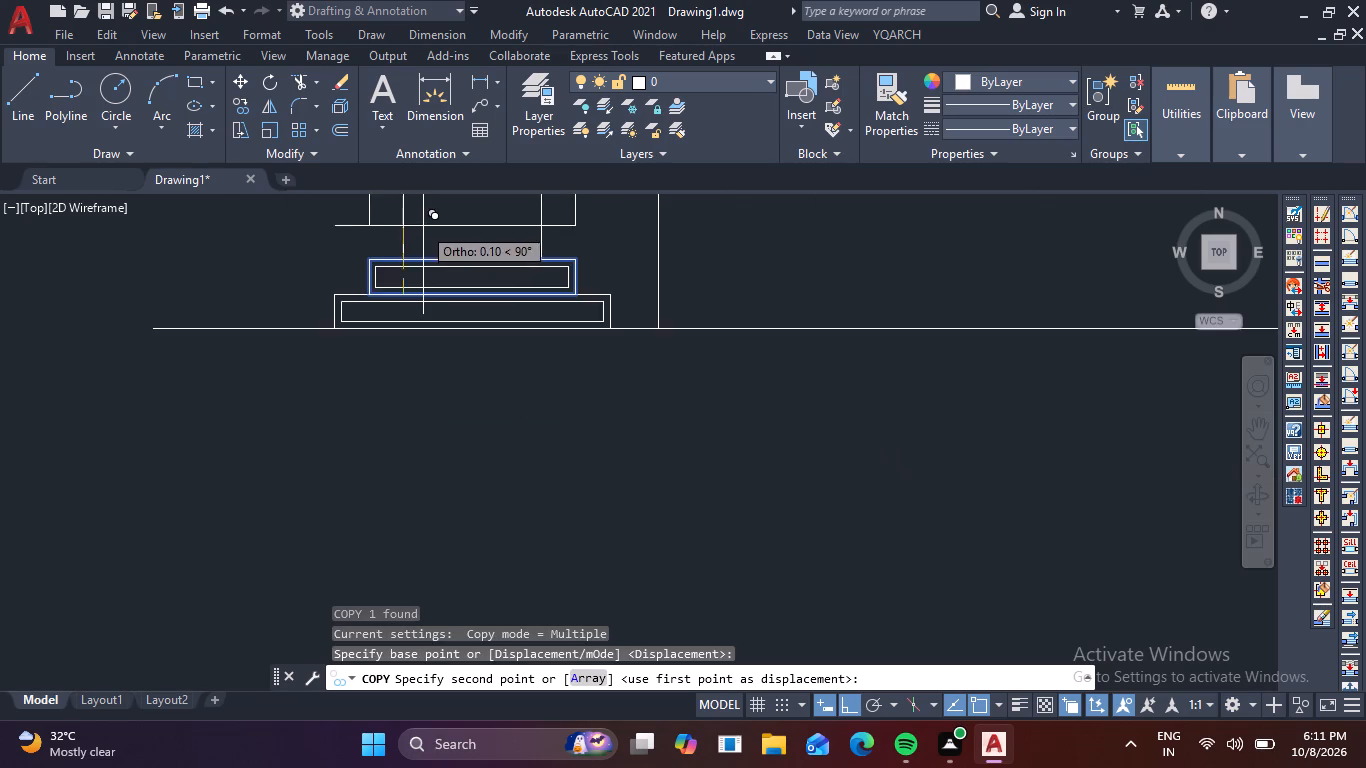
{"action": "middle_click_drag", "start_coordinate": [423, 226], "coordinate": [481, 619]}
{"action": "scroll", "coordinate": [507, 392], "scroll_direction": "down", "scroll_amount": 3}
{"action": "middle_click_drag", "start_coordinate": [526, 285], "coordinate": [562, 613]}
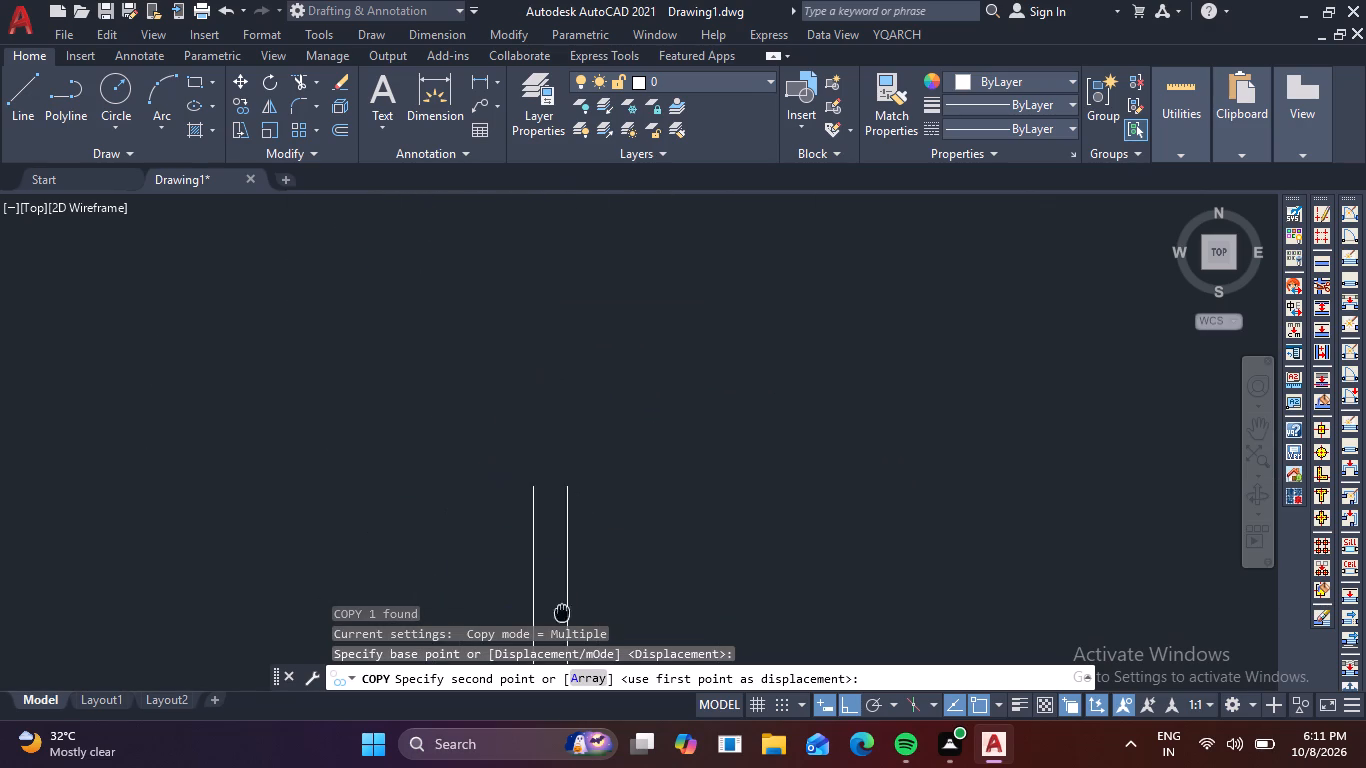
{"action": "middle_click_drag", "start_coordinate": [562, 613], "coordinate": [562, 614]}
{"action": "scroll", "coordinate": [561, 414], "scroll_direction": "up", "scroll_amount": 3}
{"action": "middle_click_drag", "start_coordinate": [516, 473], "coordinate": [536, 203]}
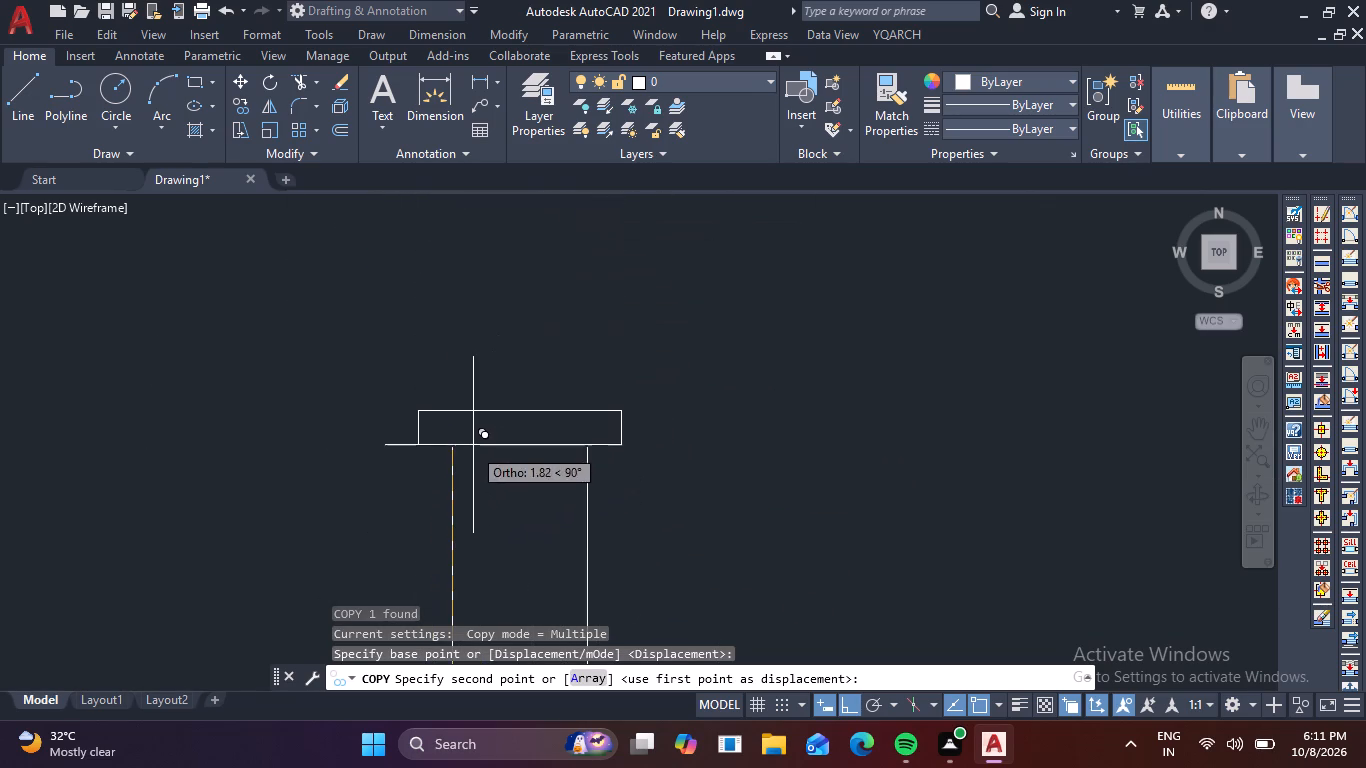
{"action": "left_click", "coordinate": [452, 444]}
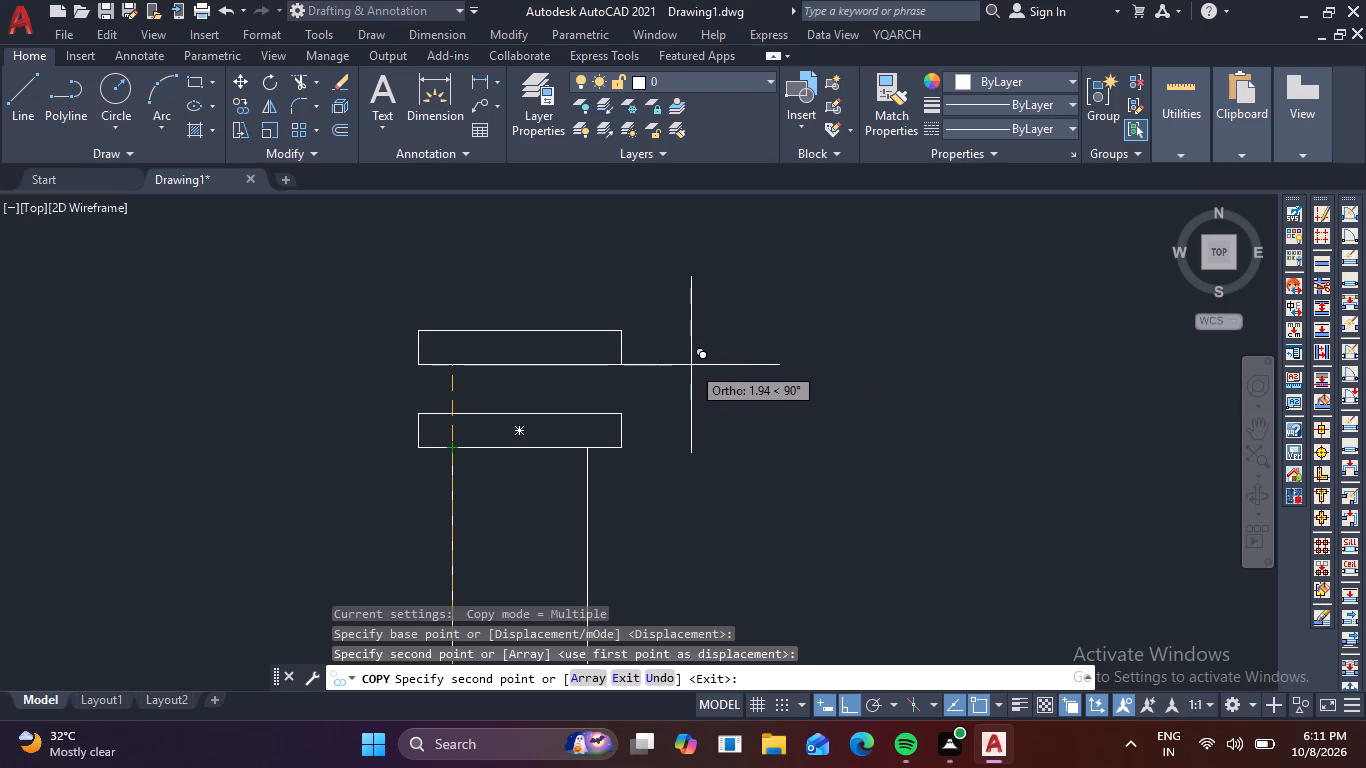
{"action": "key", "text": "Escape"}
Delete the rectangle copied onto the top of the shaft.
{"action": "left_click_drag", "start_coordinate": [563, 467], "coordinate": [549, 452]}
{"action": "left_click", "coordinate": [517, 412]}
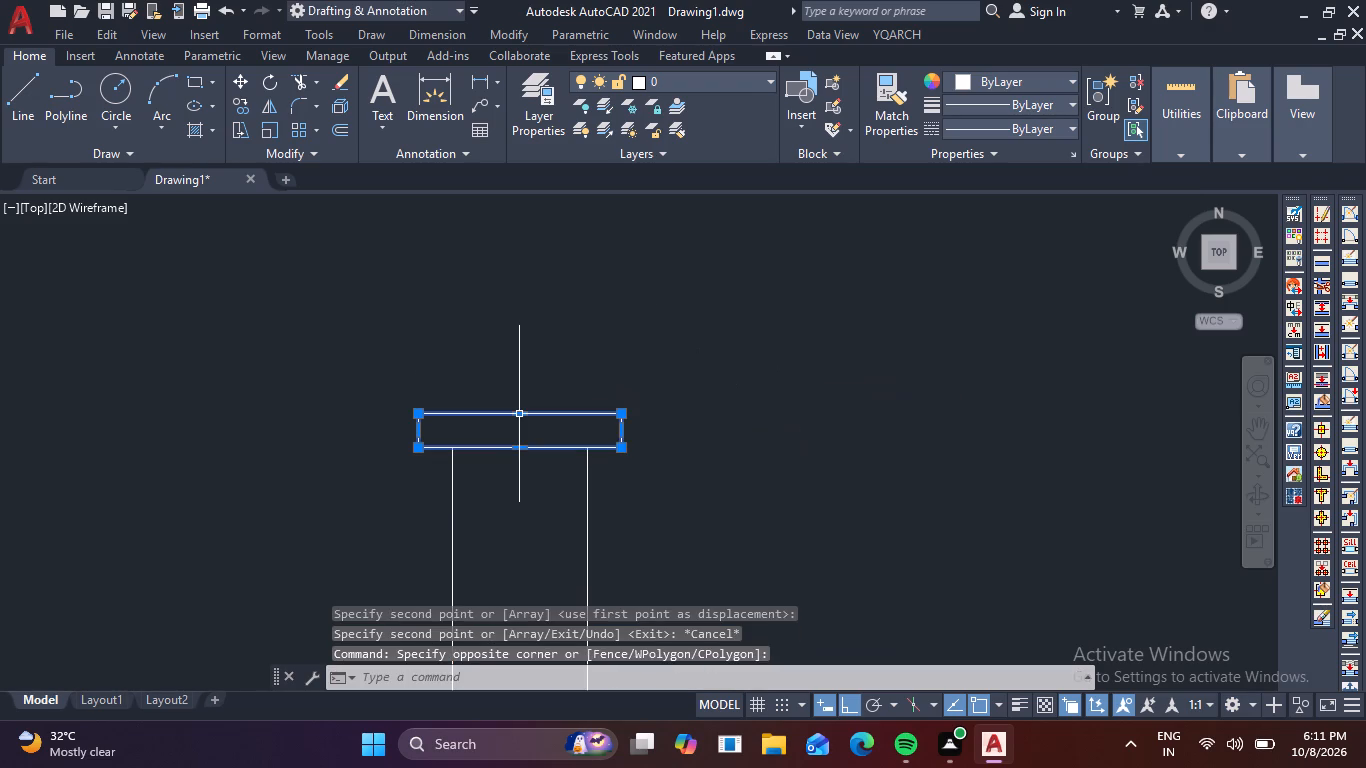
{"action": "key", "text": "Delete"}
Copy the inner rectangle of the upper base step to the top of the shaft, based where the left shaft line meets its bottom edge.
{"action": "scroll", "coordinate": [572, 448], "scroll_direction": "down", "scroll_amount": 3}
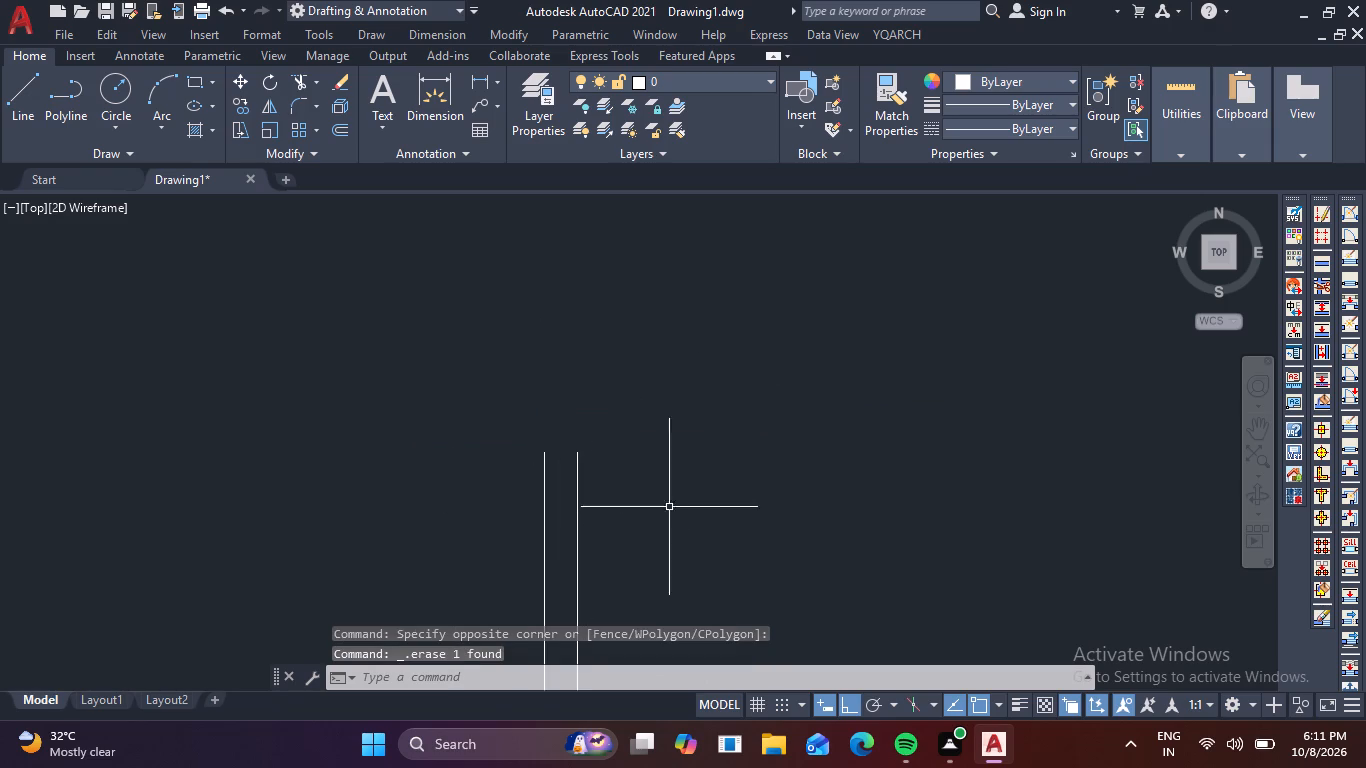
{"action": "scroll", "coordinate": [669, 508], "scroll_direction": "down", "scroll_amount": 1}
{"action": "middle_click_drag", "start_coordinate": [669, 508], "coordinate": [536, 257]}
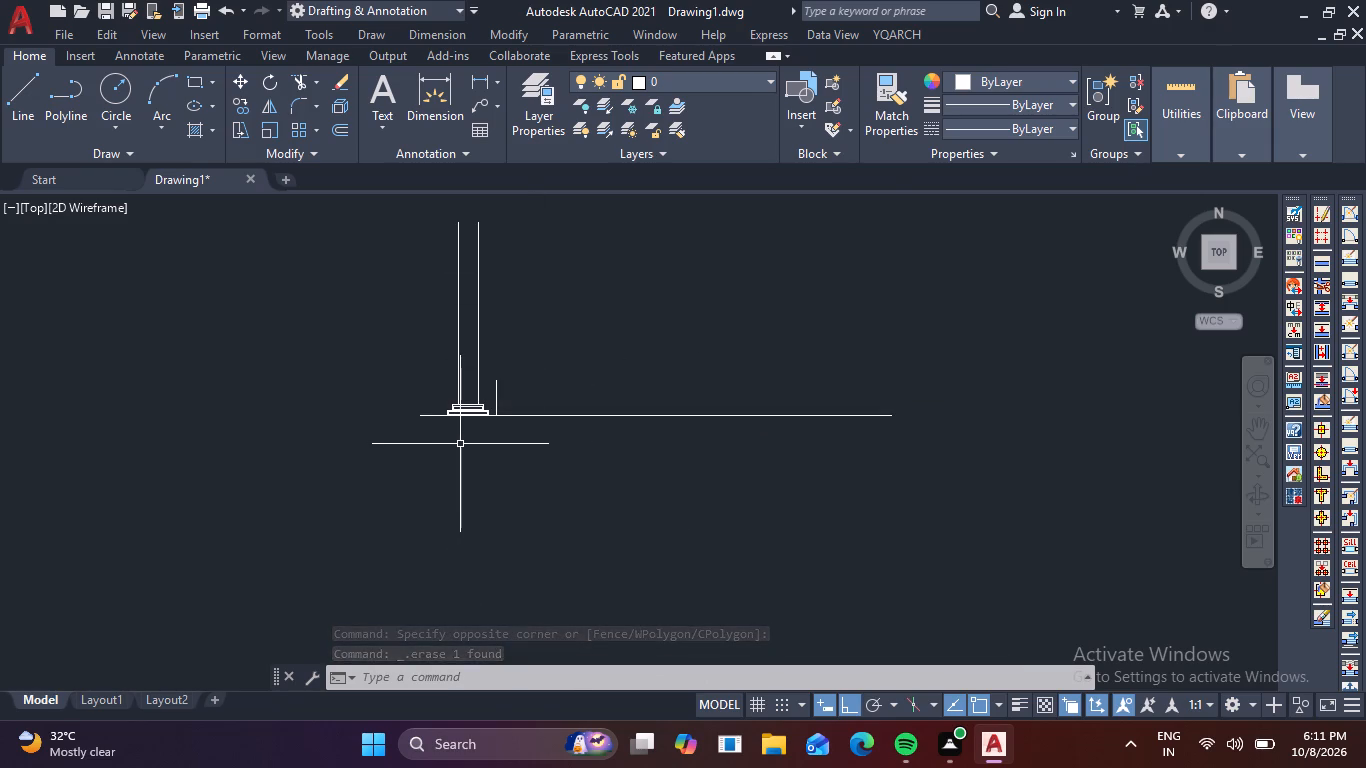
{"action": "scroll", "coordinate": [439, 443], "scroll_direction": "up", "scroll_amount": 5}
{"action": "middle_click_drag", "start_coordinate": [462, 388], "coordinate": [477, 655]}
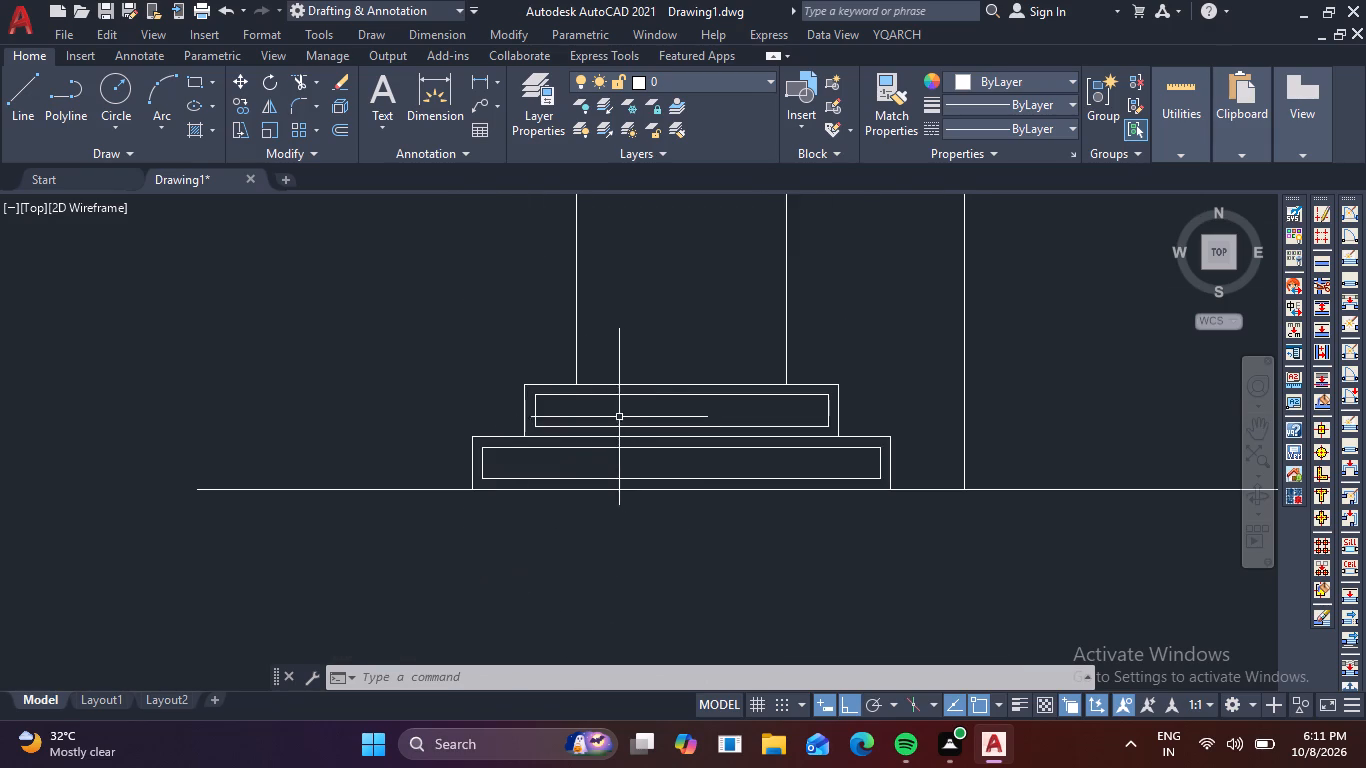
{"action": "scroll", "coordinate": [584, 425], "scroll_direction": "up", "scroll_amount": 2}
{"action": "left_click_drag", "start_coordinate": [602, 443], "coordinate": [589, 432]}
{"action": "left_click", "coordinate": [546, 404]}
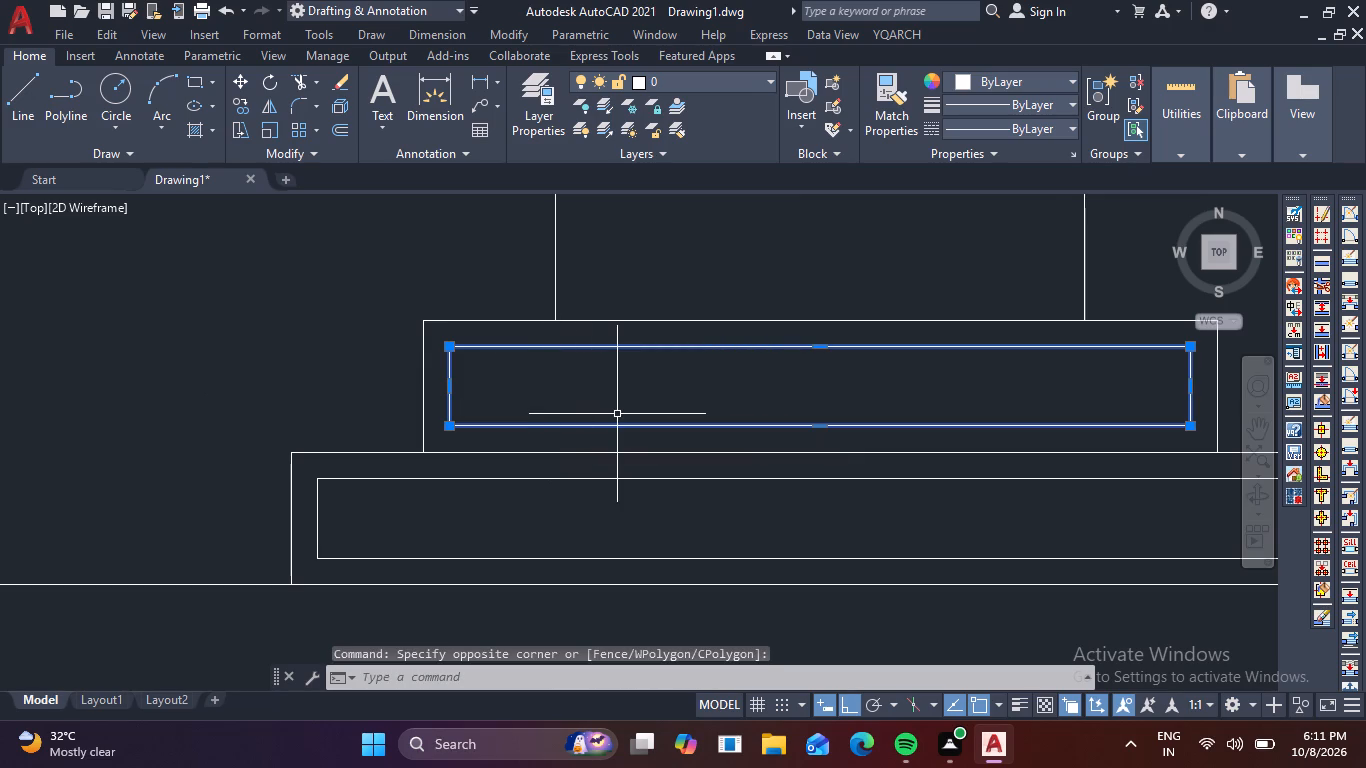
{"action": "key", "text": "c"}
{"action": "key", "text": "o"}
{"action": "key", "text": "space"}
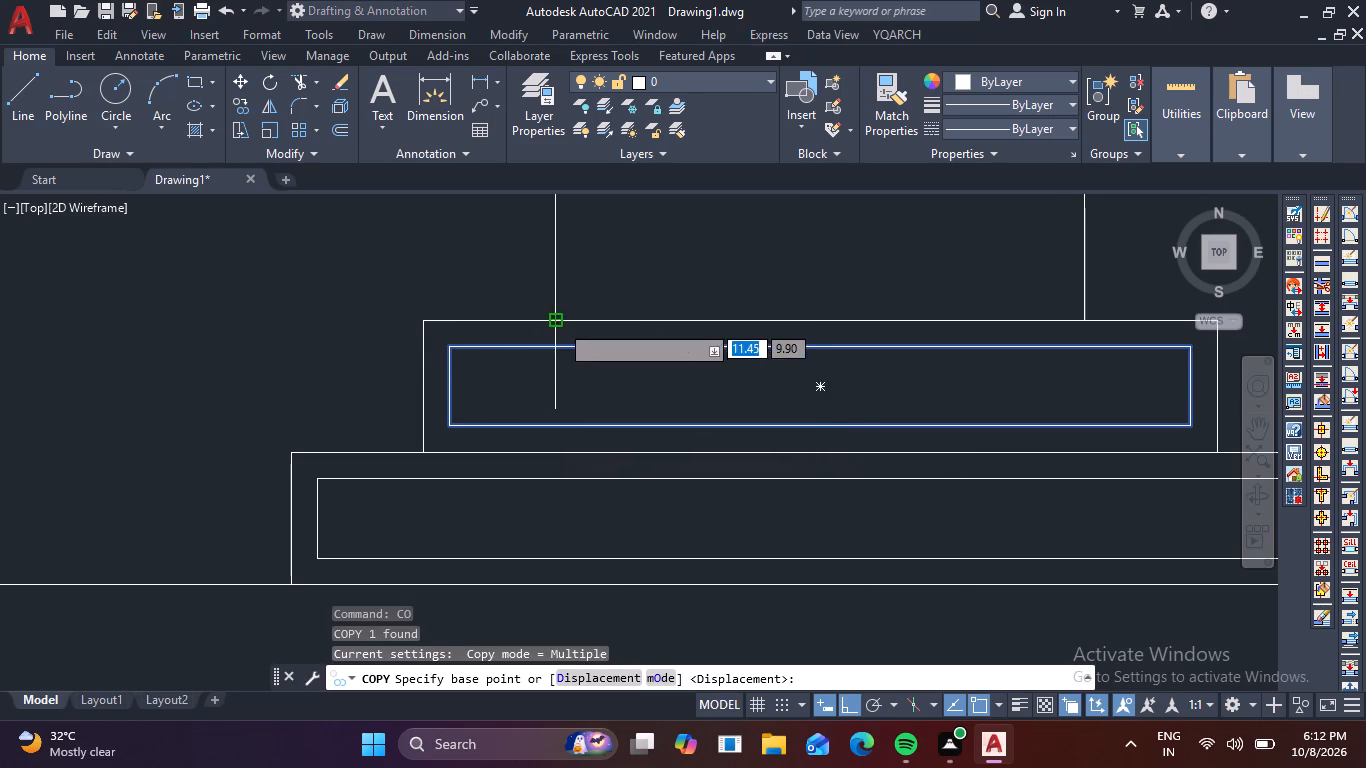
{"action": "left_click", "coordinate": [560, 424]}
{"action": "scroll", "coordinate": [575, 317], "scroll_direction": "down", "scroll_amount": 5}
{"action": "middle_click_drag", "start_coordinate": [588, 304], "coordinate": [545, 659]}
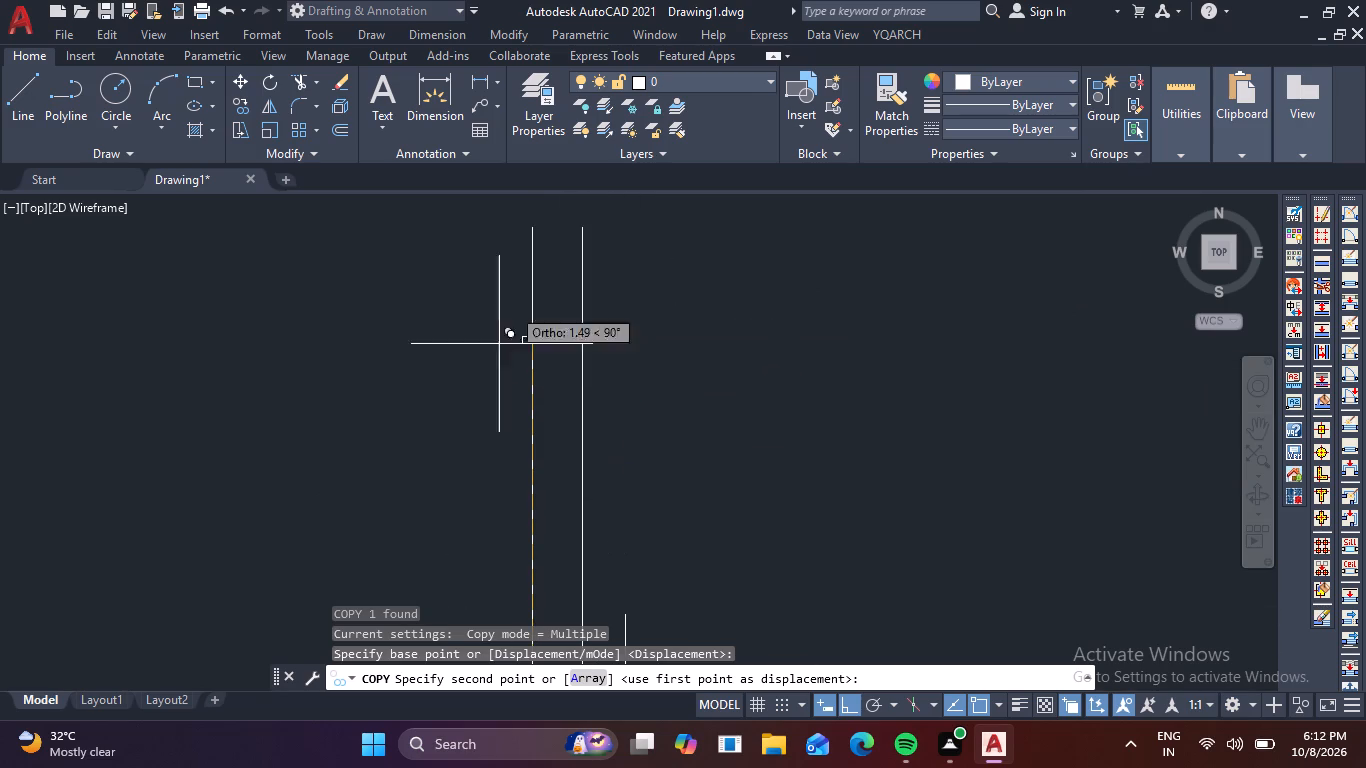
{"action": "scroll", "coordinate": [532, 230], "scroll_direction": "up", "scroll_amount": 4}
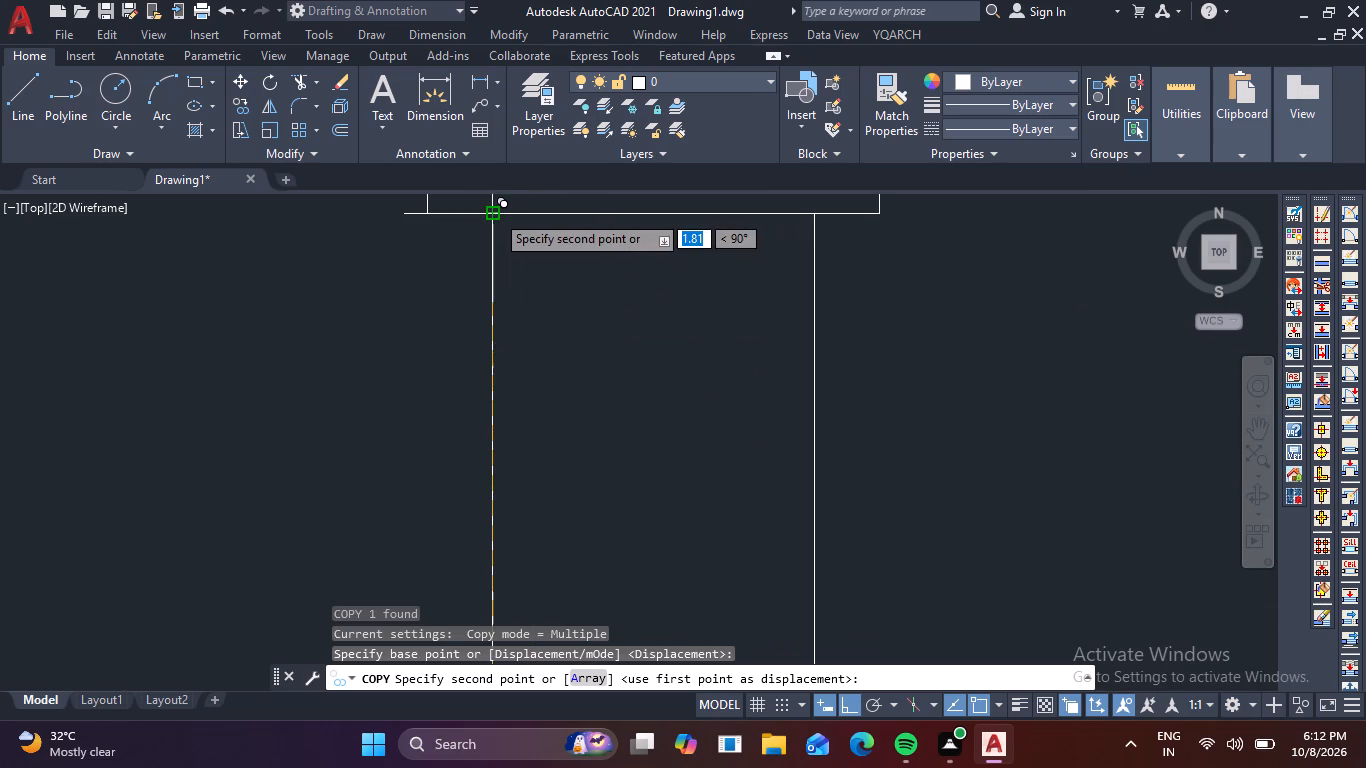
{"action": "left_click", "coordinate": [495, 213]}
{"action": "key", "text": "Escape"}
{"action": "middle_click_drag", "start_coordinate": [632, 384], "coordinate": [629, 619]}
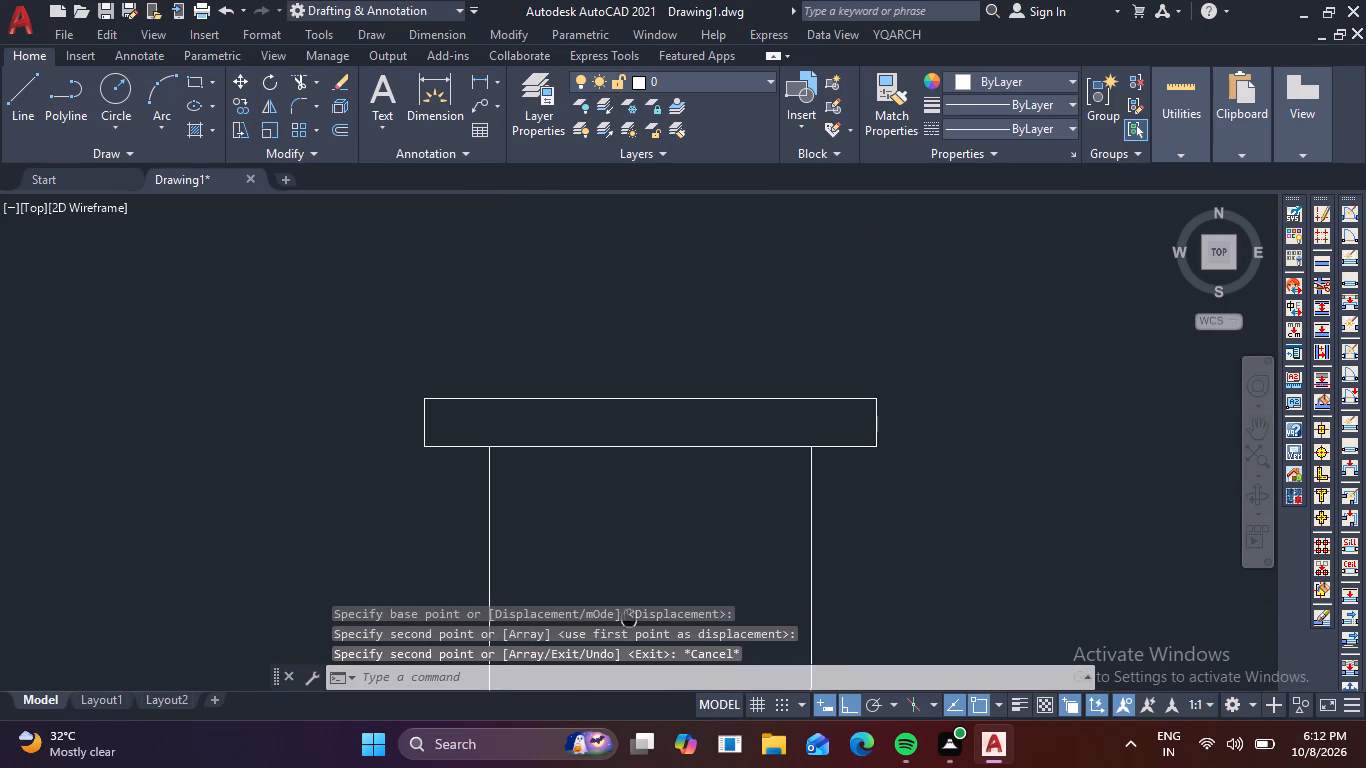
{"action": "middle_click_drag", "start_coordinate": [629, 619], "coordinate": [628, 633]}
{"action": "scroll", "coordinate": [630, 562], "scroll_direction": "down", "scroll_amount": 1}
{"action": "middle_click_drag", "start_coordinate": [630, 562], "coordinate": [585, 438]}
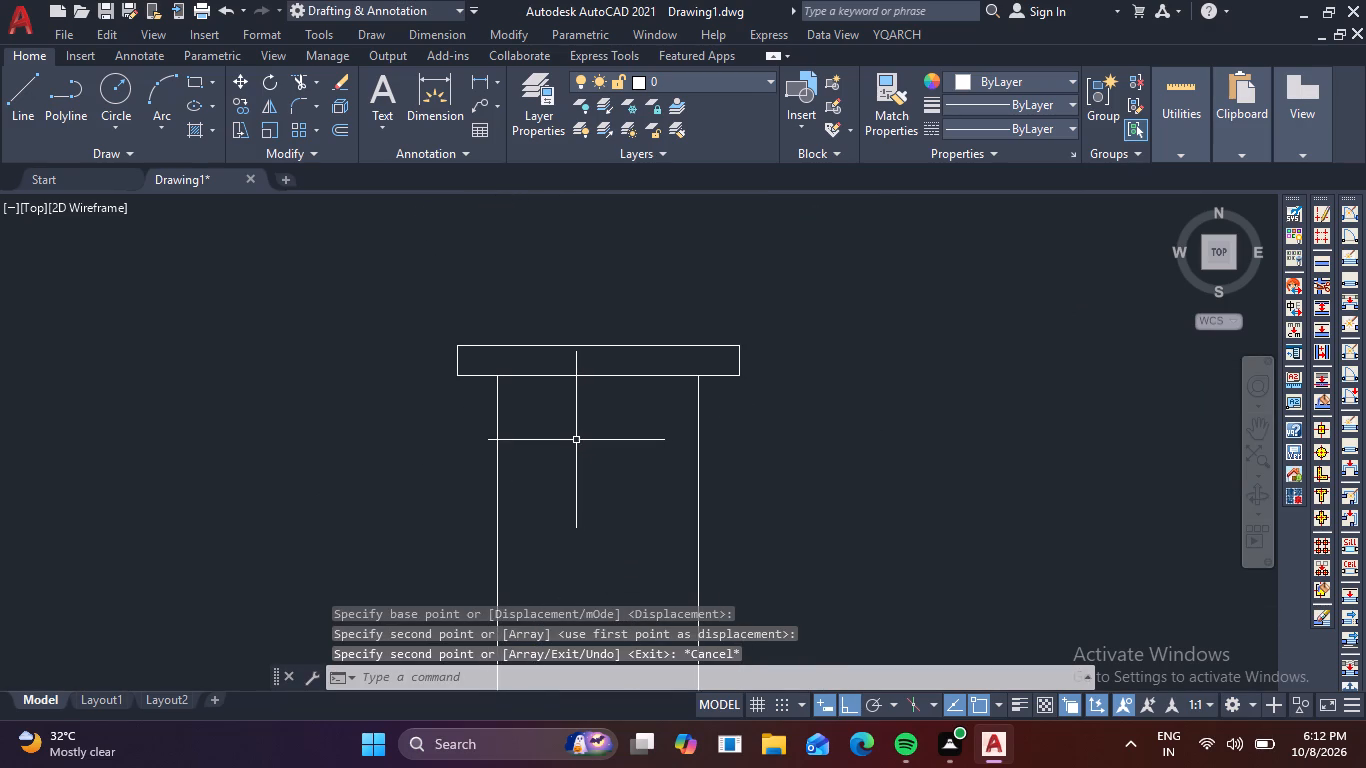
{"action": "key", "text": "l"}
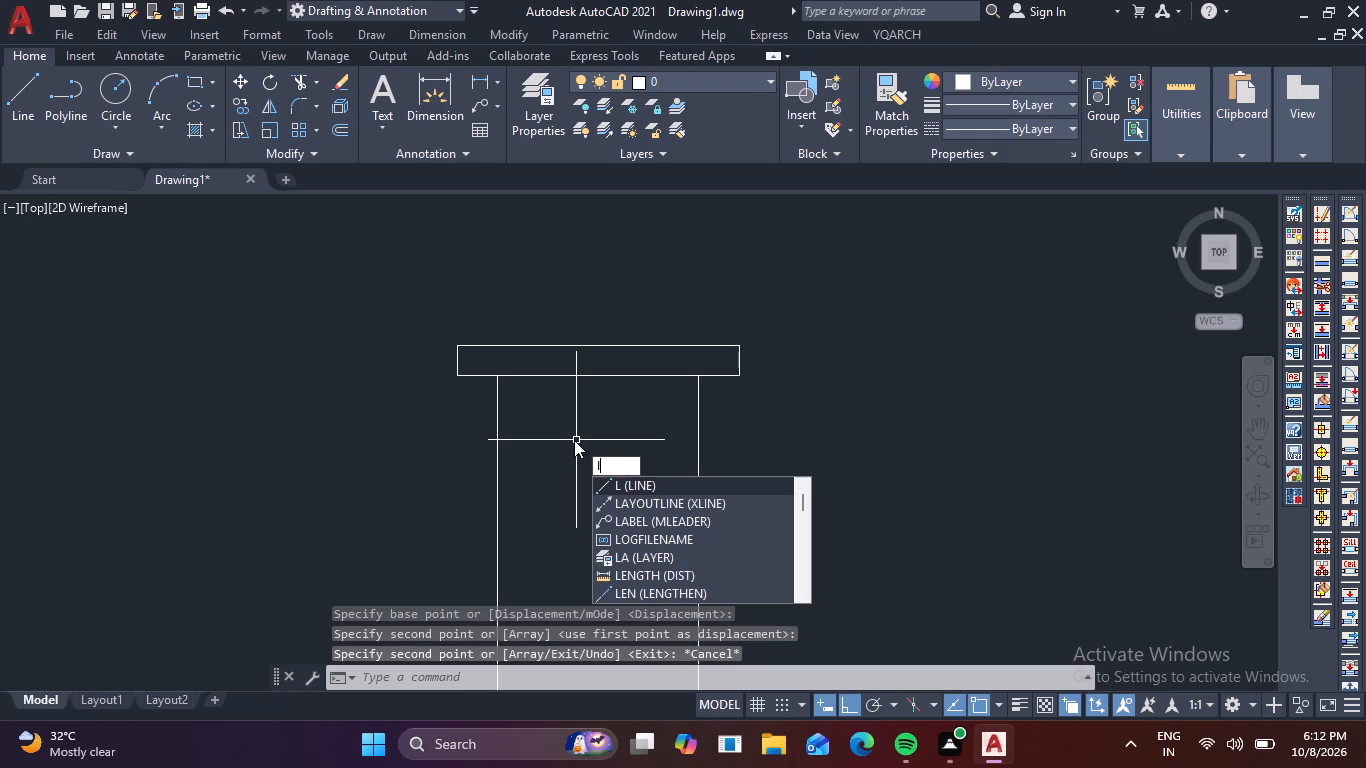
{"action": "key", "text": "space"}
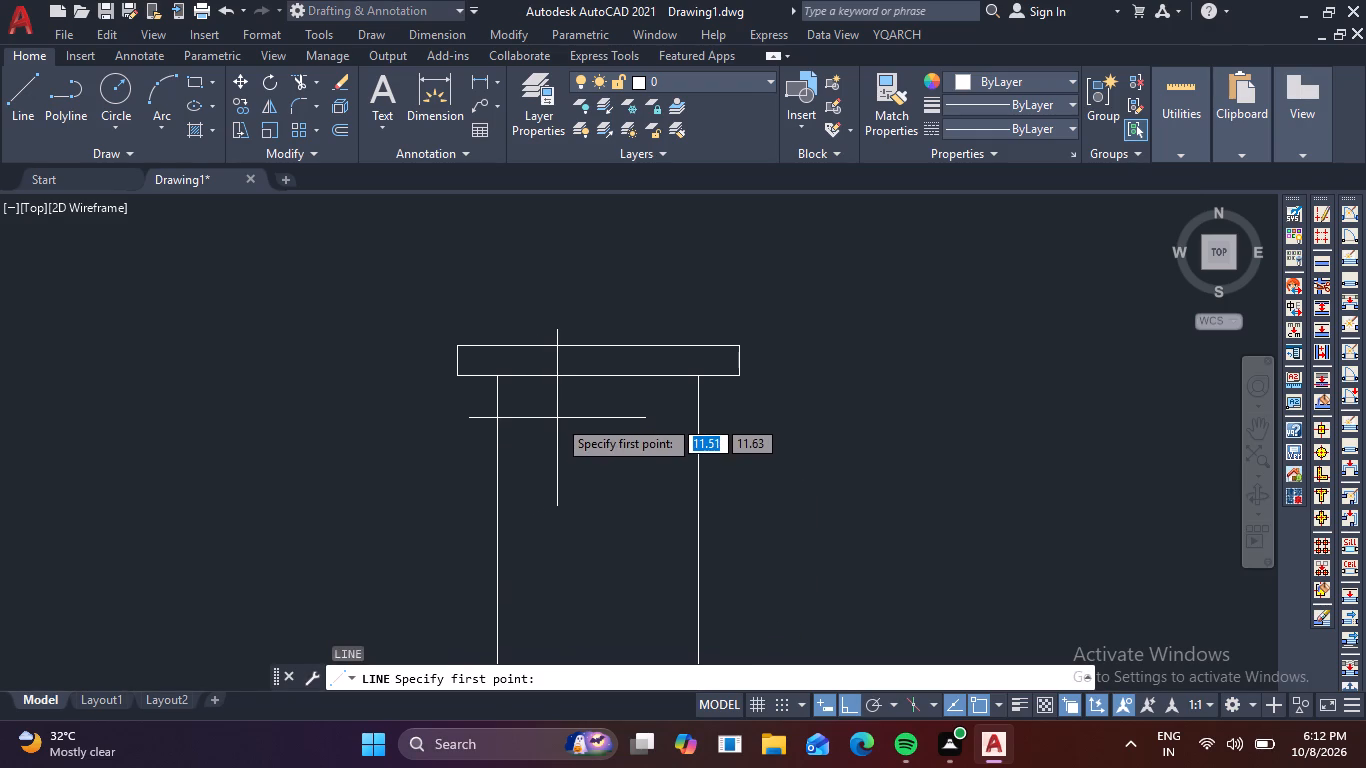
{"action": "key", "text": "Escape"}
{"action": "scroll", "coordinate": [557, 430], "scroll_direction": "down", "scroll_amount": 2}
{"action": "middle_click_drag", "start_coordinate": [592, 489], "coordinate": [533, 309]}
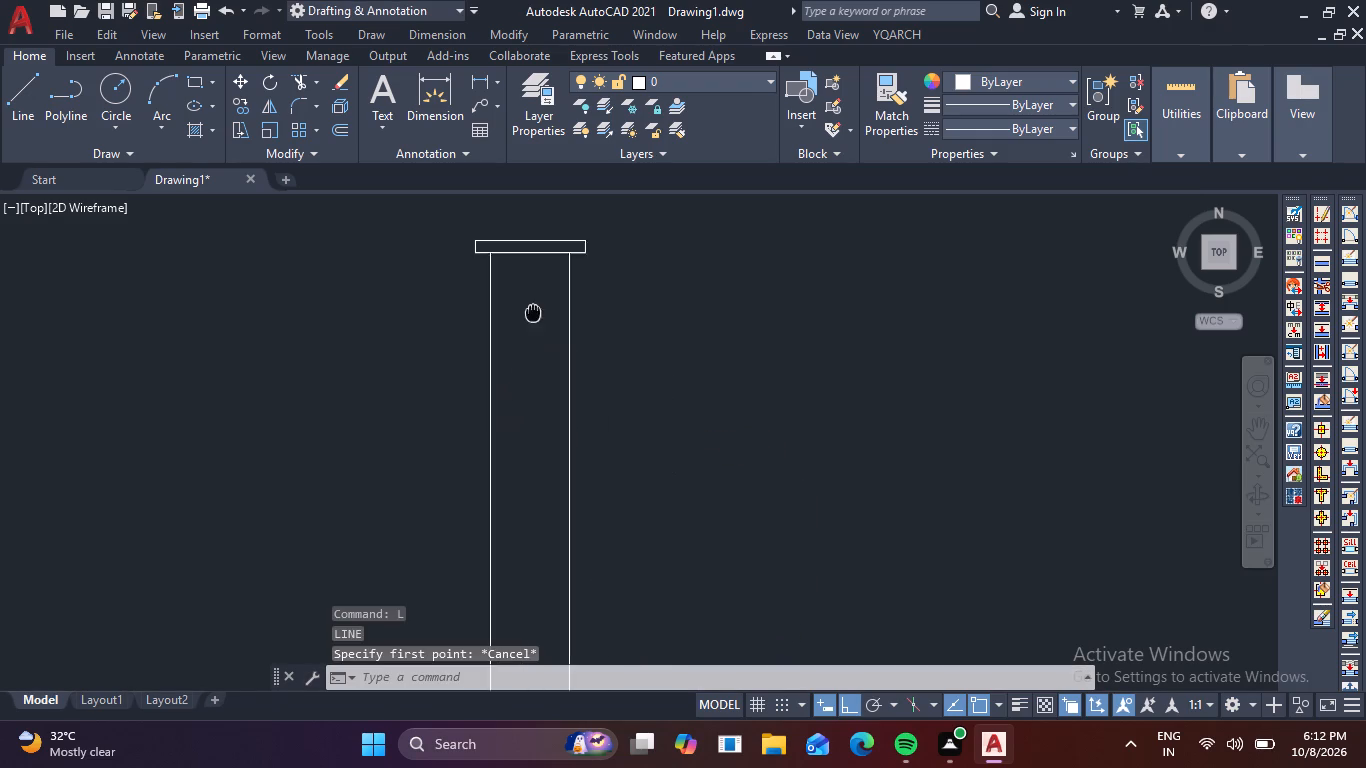
Move the outer rectangle of the upper base step up onto the thin cap rectangle at the shaft top, aligned on the left shaft line.
{"action": "middle_click_drag", "start_coordinate": [533, 309], "coordinate": [532, 301]}
{"action": "scroll", "coordinate": [545, 304], "scroll_direction": "down", "scroll_amount": 2}
{"action": "middle_click_drag", "start_coordinate": [644, 428], "coordinate": [629, 311]}
{"action": "scroll", "coordinate": [568, 468], "scroll_direction": "up", "scroll_amount": 5}
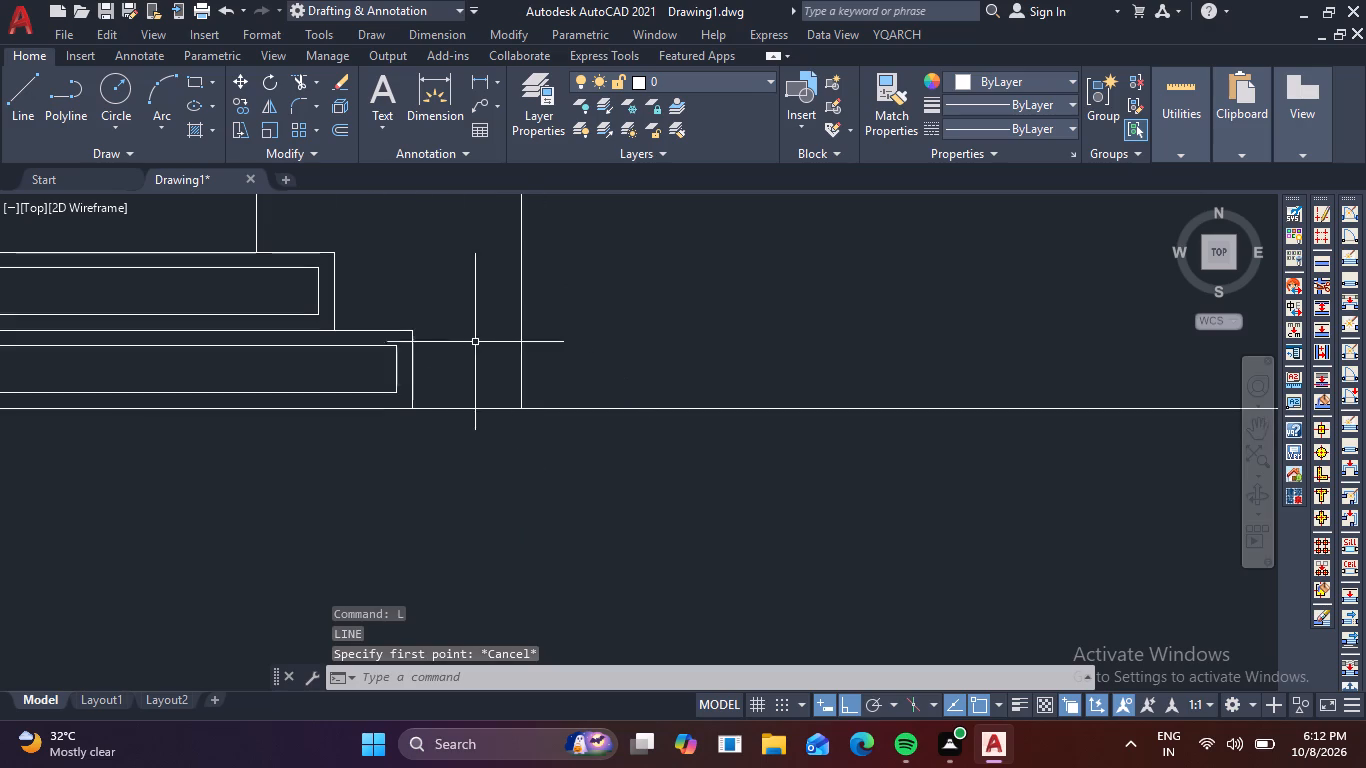
{"action": "middle_click_drag", "start_coordinate": [465, 334], "coordinate": [642, 456]}
{"action": "left_click", "coordinate": [507, 378]}
{"action": "left_click", "coordinate": [510, 368]}
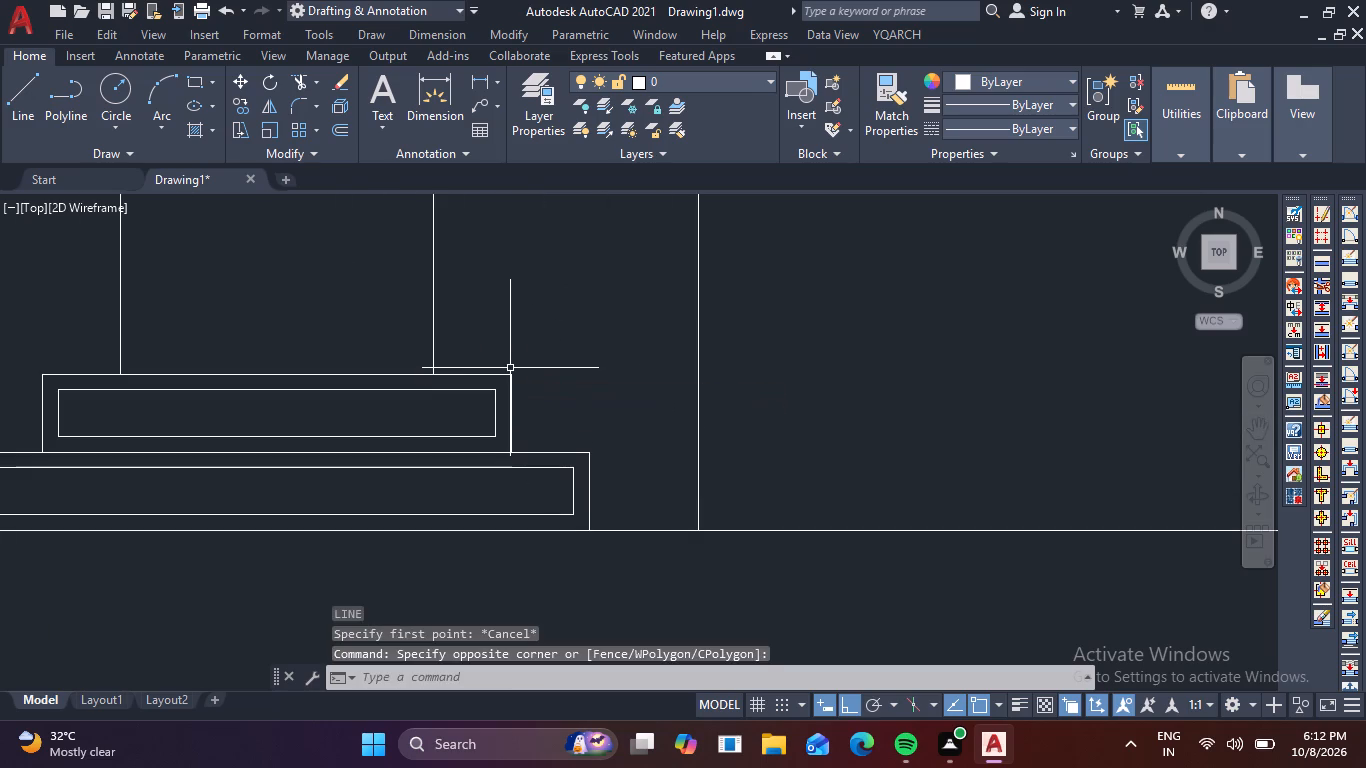
{"action": "left_click_drag", "start_coordinate": [534, 394], "coordinate": [520, 389]}
{"action": "left_click", "coordinate": [490, 364]}
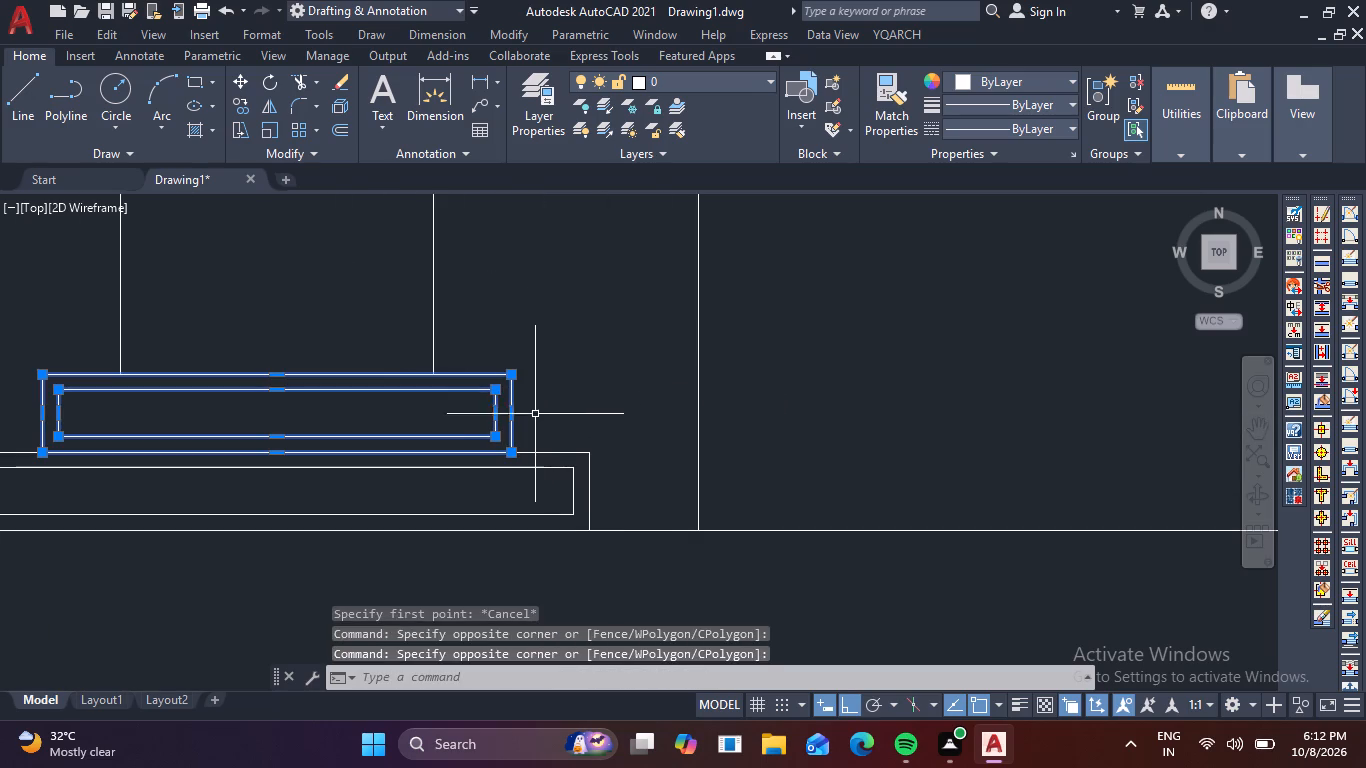
{"action": "key", "text": "Escape"}
{"action": "left_click", "coordinate": [534, 400]}
{"action": "left_click", "coordinate": [505, 360]}
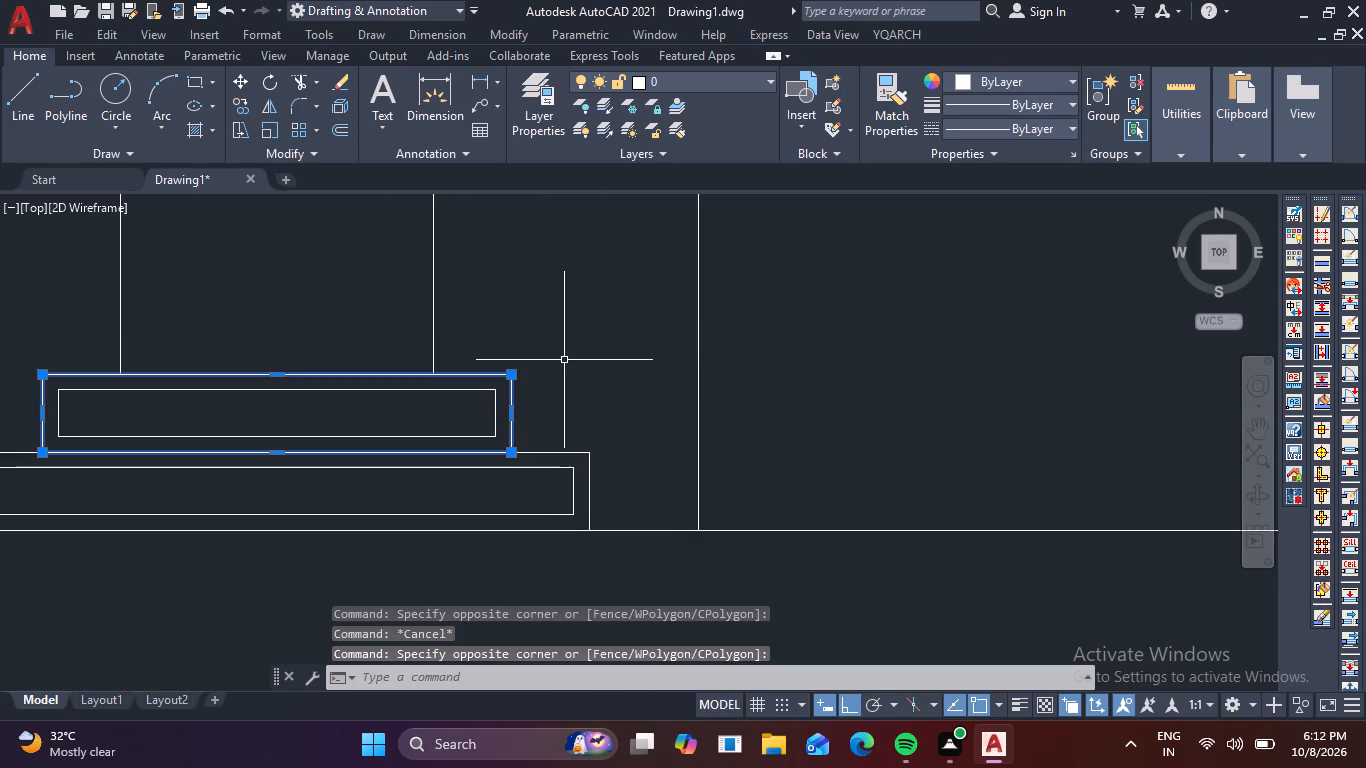
{"action": "key", "text": "m"}
{"action": "key", "text": "space"}
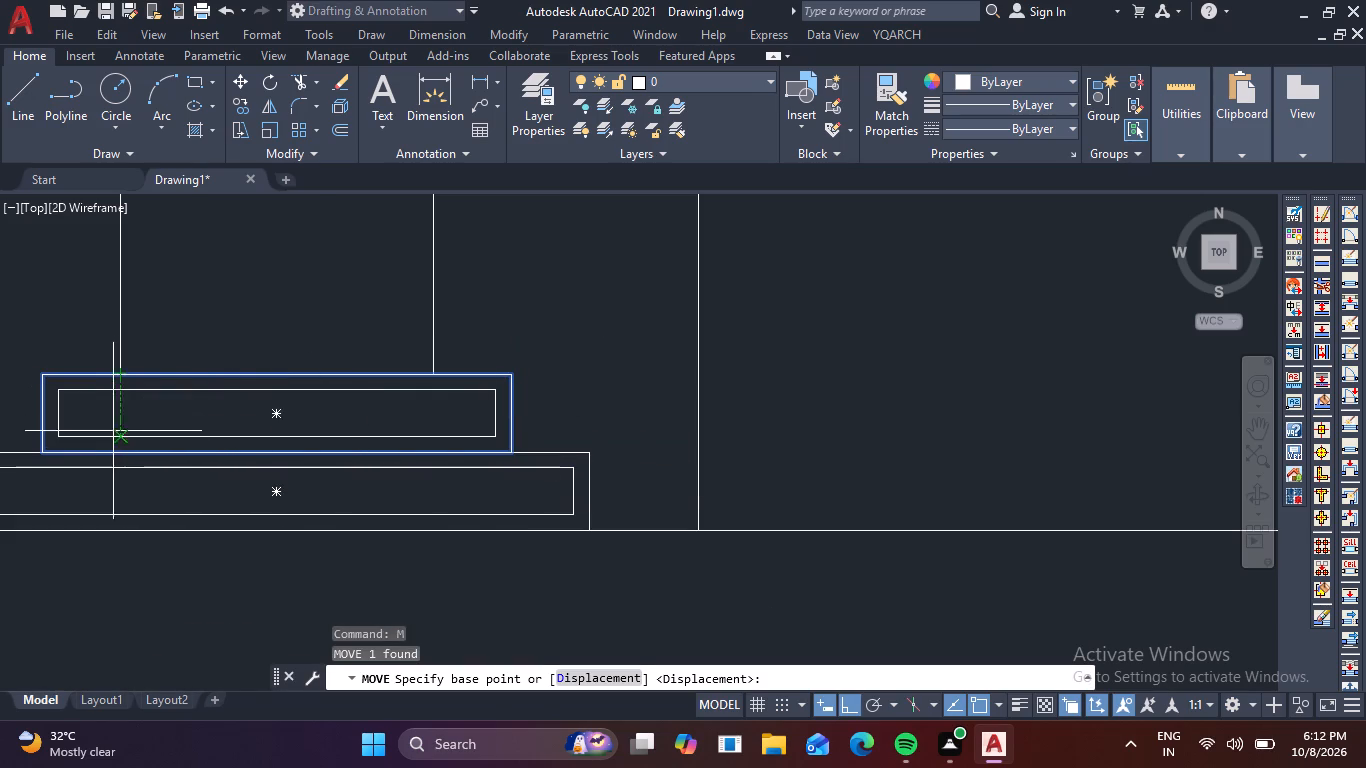
{"action": "left_click", "coordinate": [124, 456]}
{"action": "scroll", "coordinate": [223, 305], "scroll_direction": "down", "scroll_amount": 1}
{"action": "middle_click_drag", "start_coordinate": [224, 306], "coordinate": [317, 530]}
{"action": "scroll", "coordinate": [371, 489], "scroll_direction": "down", "scroll_amount": 4}
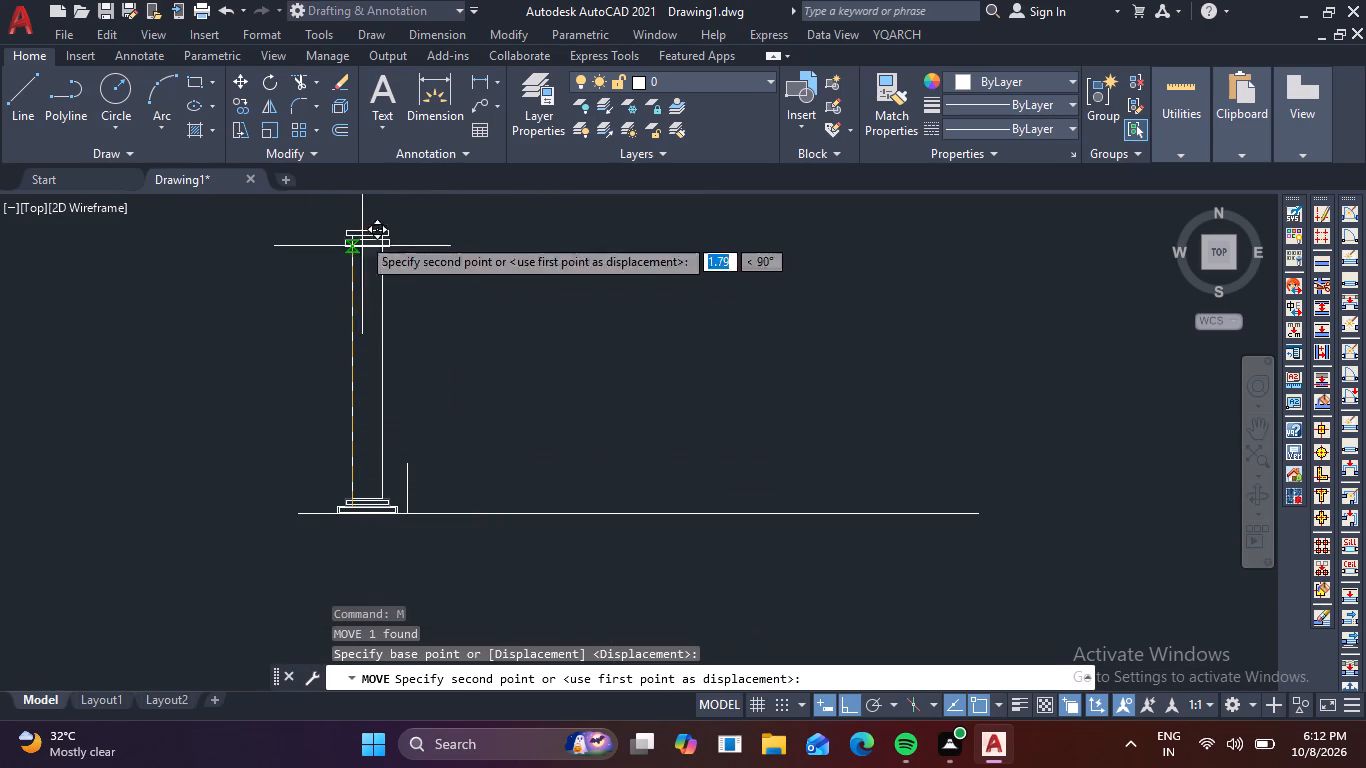
{"action": "scroll", "coordinate": [351, 217], "scroll_direction": "up", "scroll_amount": 4}
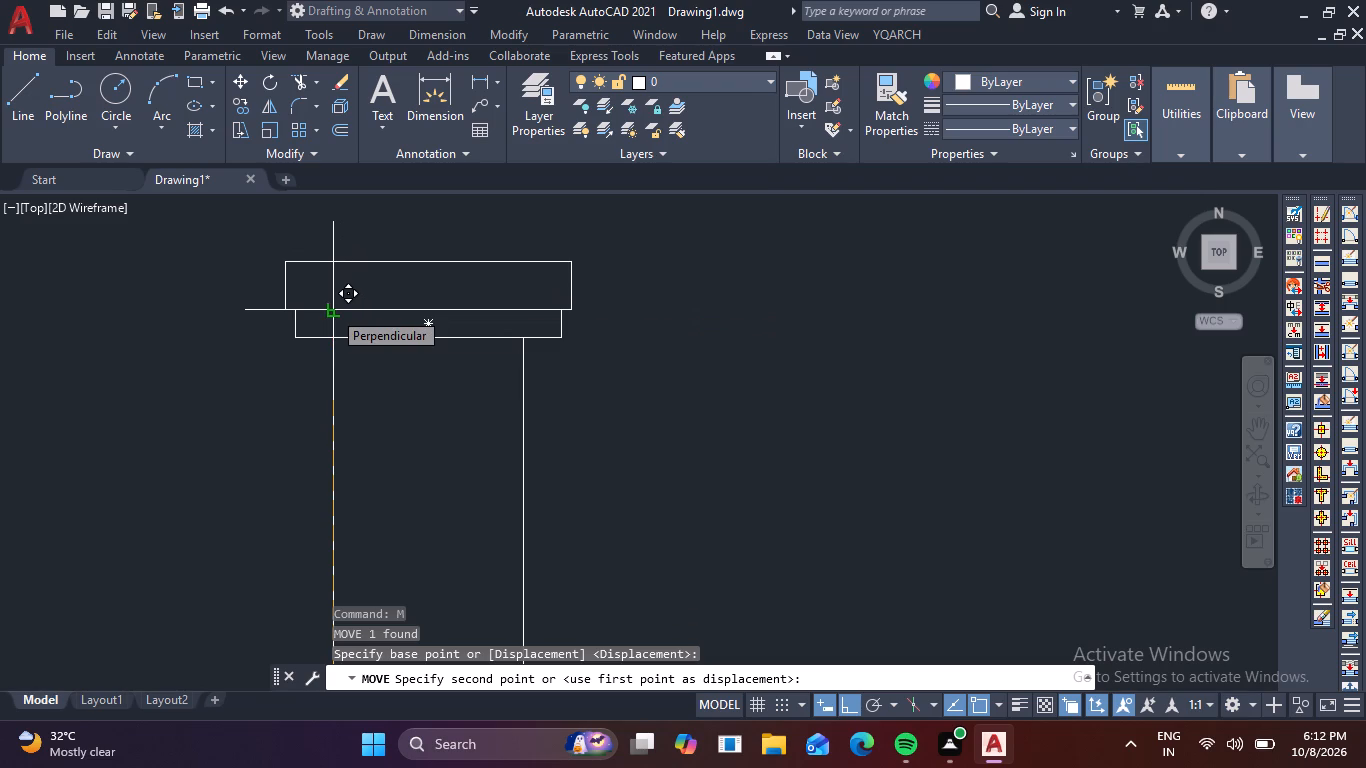
{"action": "left_click", "coordinate": [332, 310]}
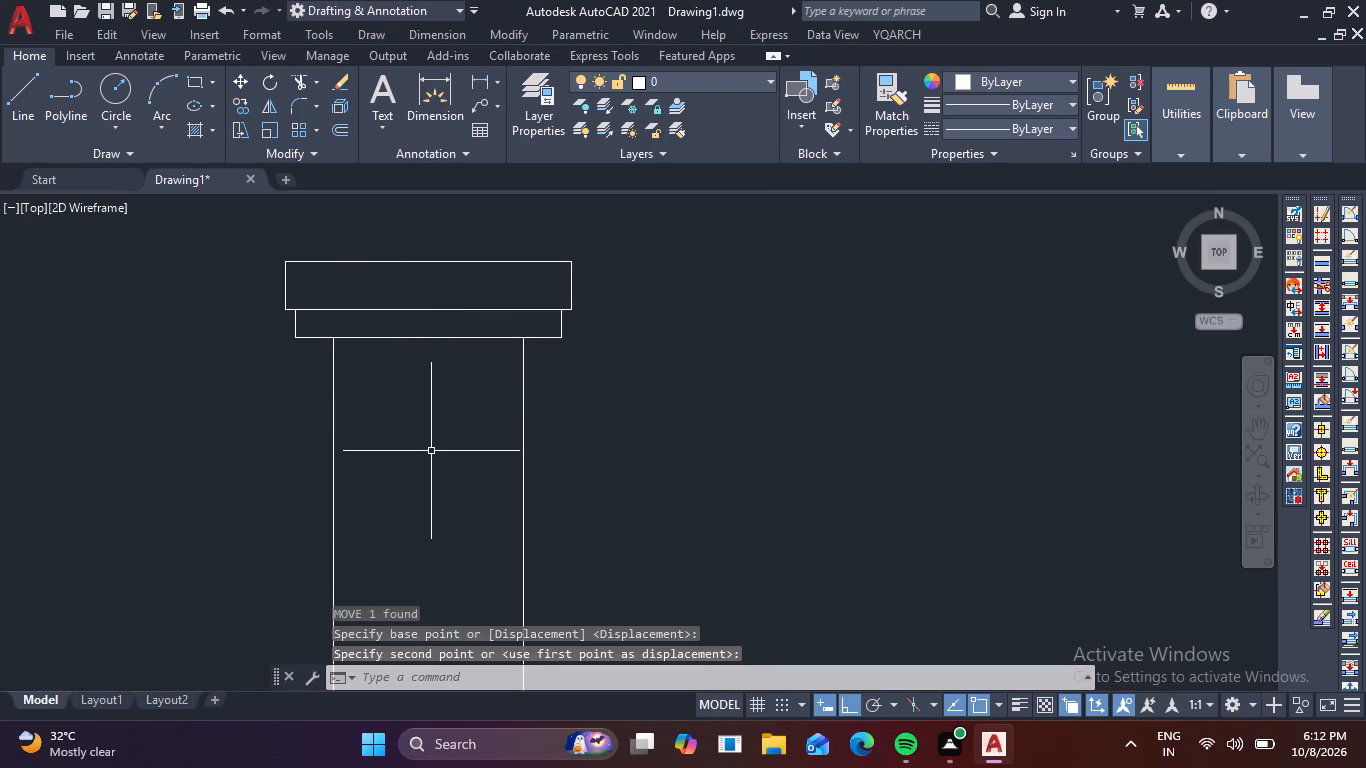
{"action": "left_click", "coordinate": [284, 271]}
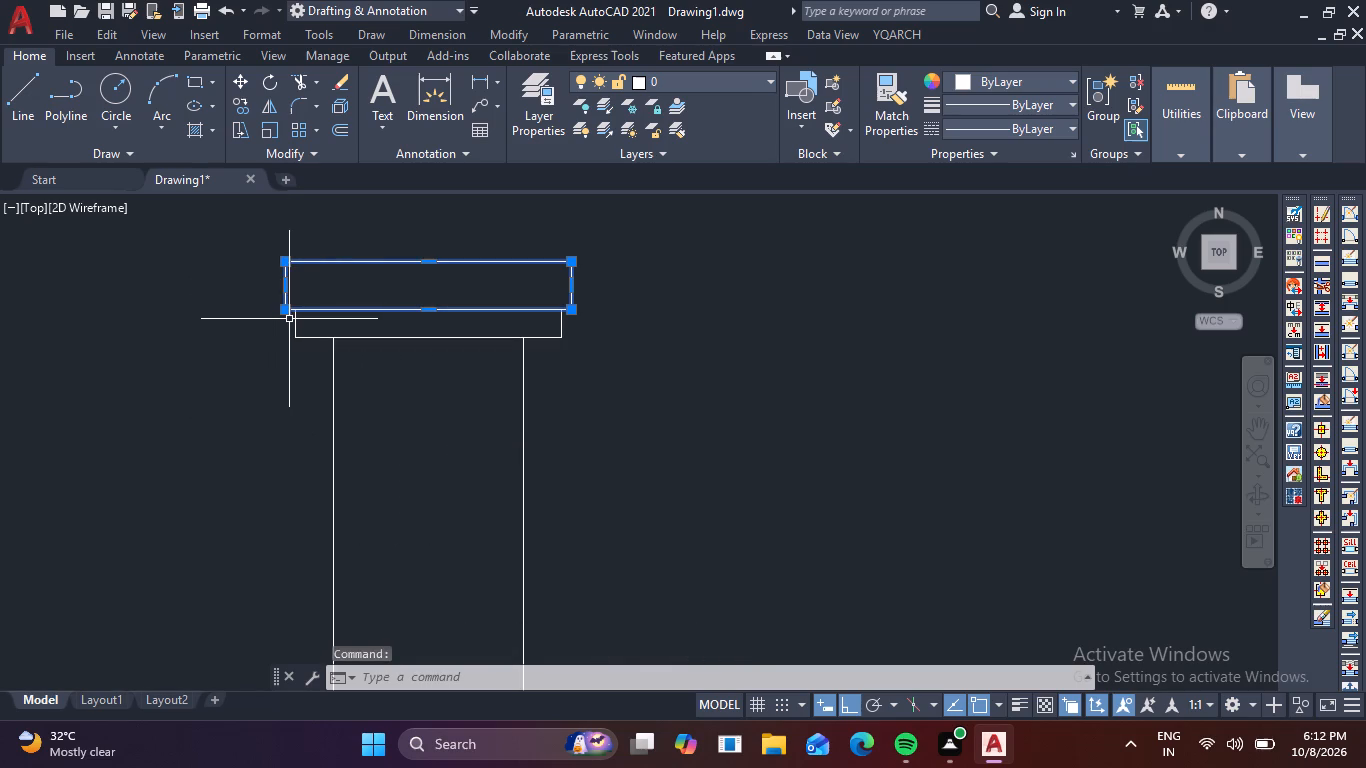
{"action": "key", "text": "Escape"}
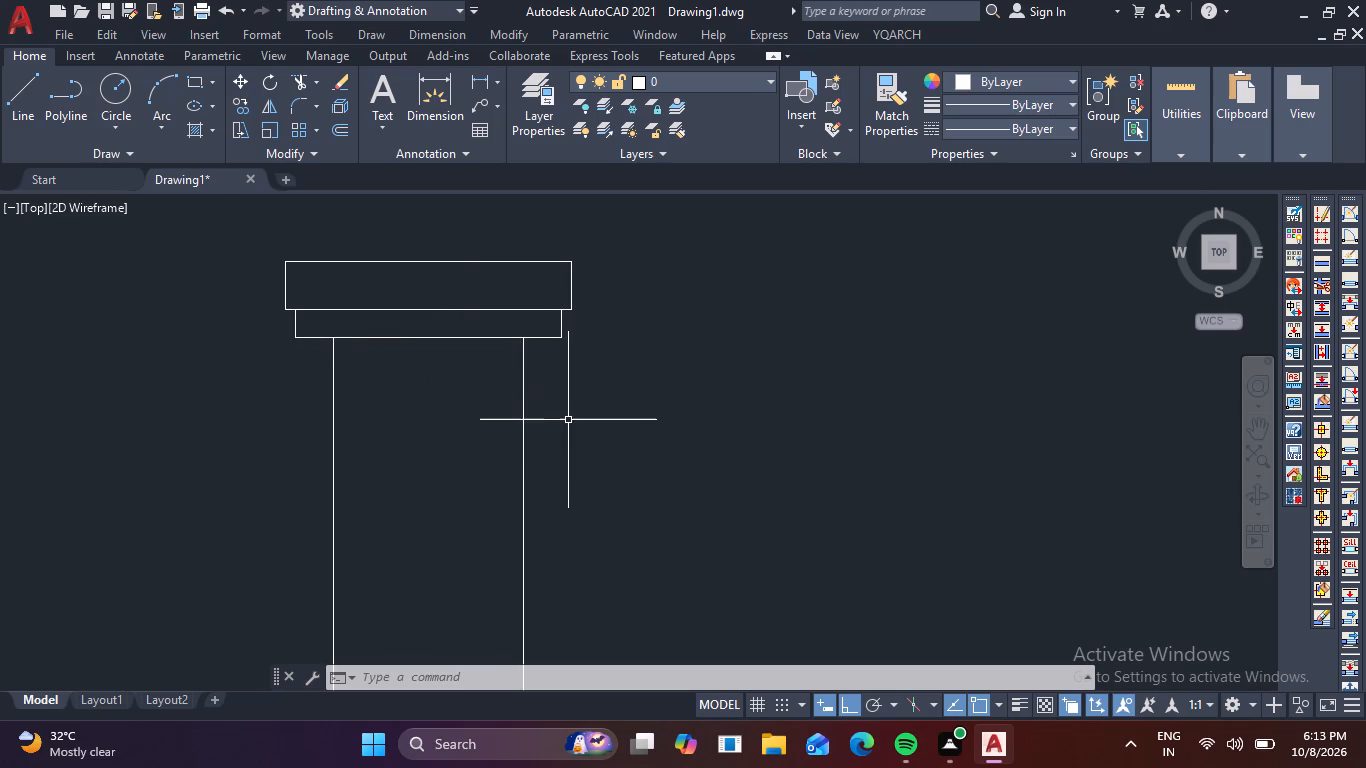
Draw a horizontal line across the shaft top, from the right shaft line to the left one along the cap's lower edge.
{"action": "key", "text": "l"}
{"action": "key", "text": "space"}
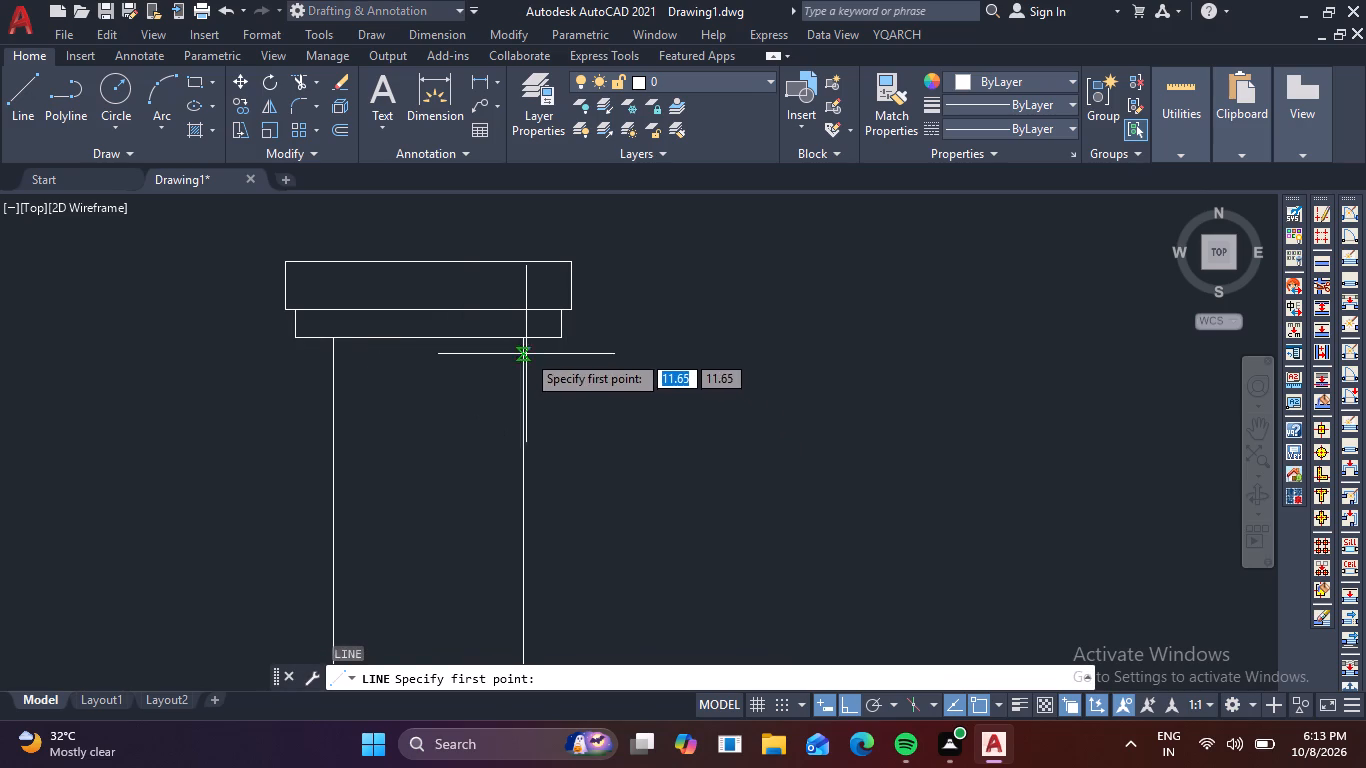
{"action": "left_click", "coordinate": [522, 339]}
{"action": "left_click", "coordinate": [336, 335]}
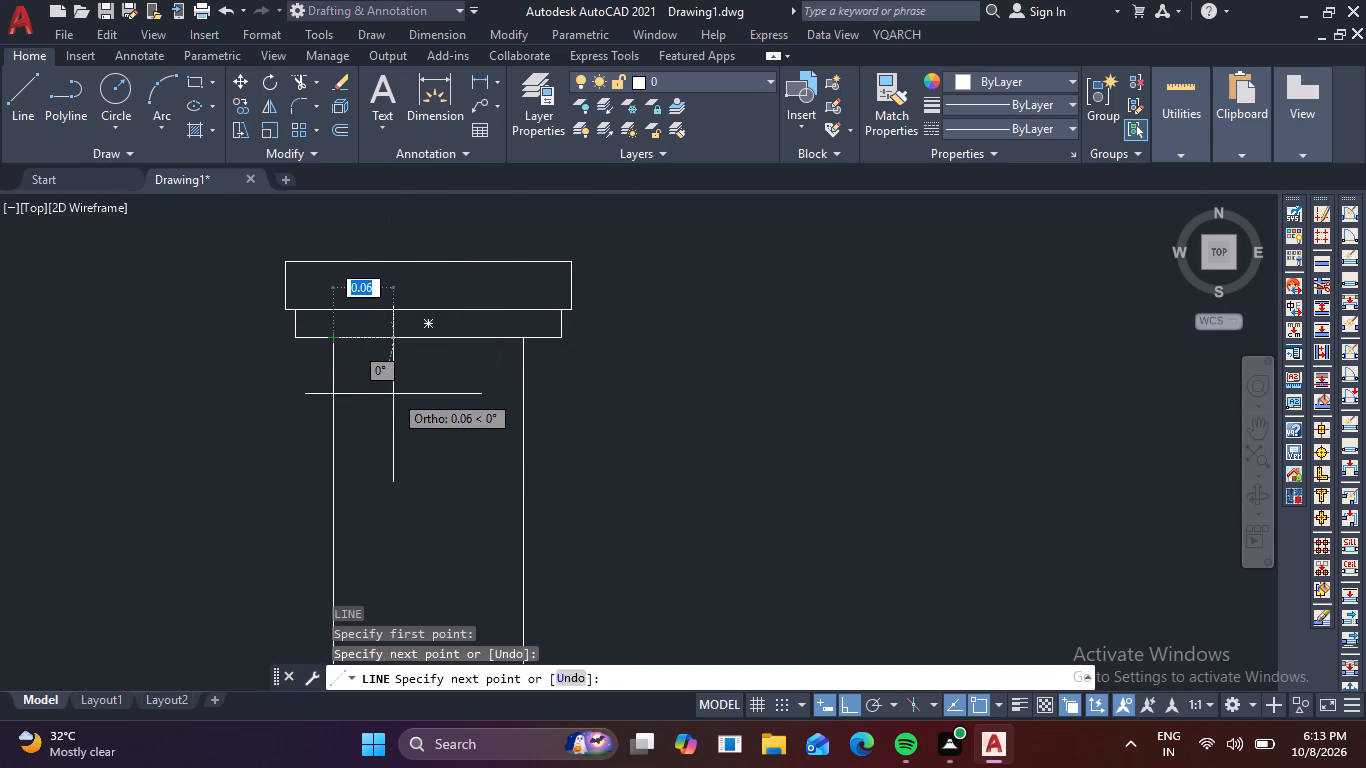
{"action": "key", "text": "Escape"}
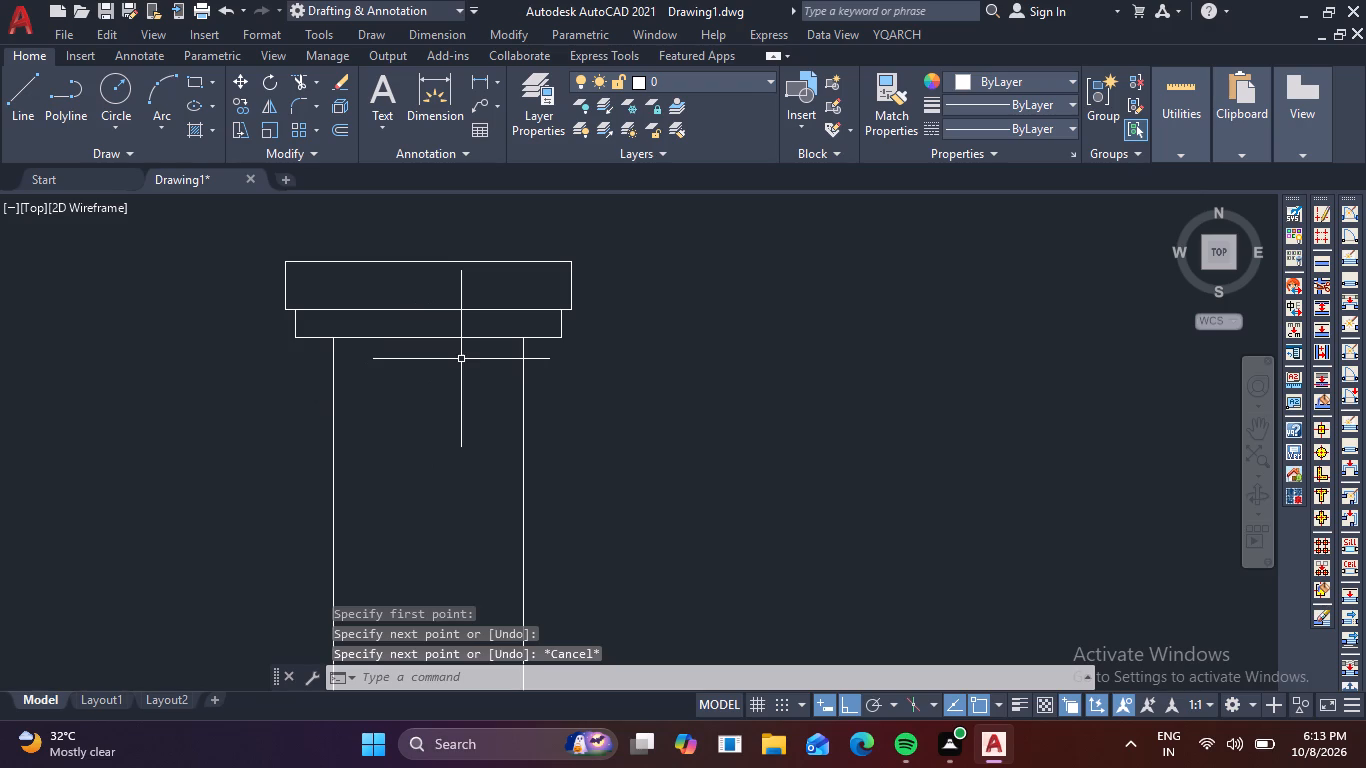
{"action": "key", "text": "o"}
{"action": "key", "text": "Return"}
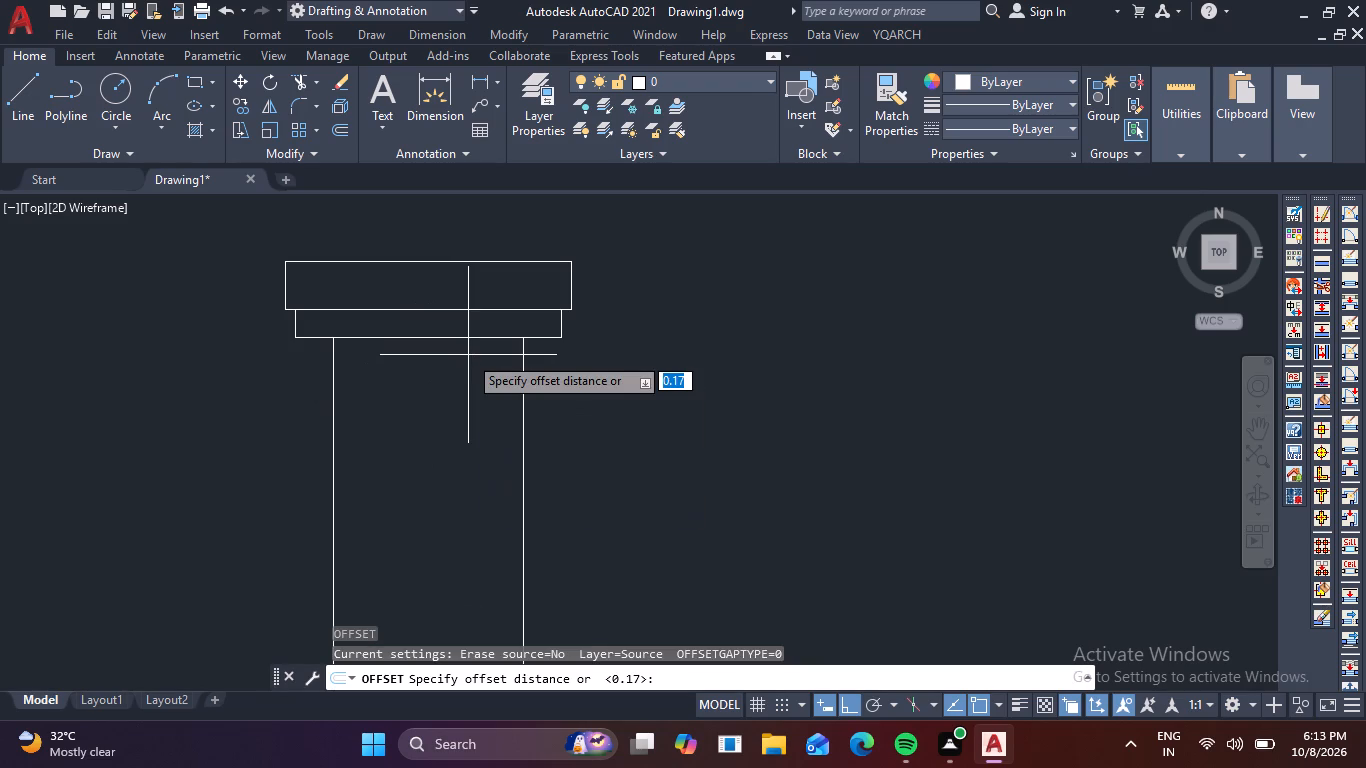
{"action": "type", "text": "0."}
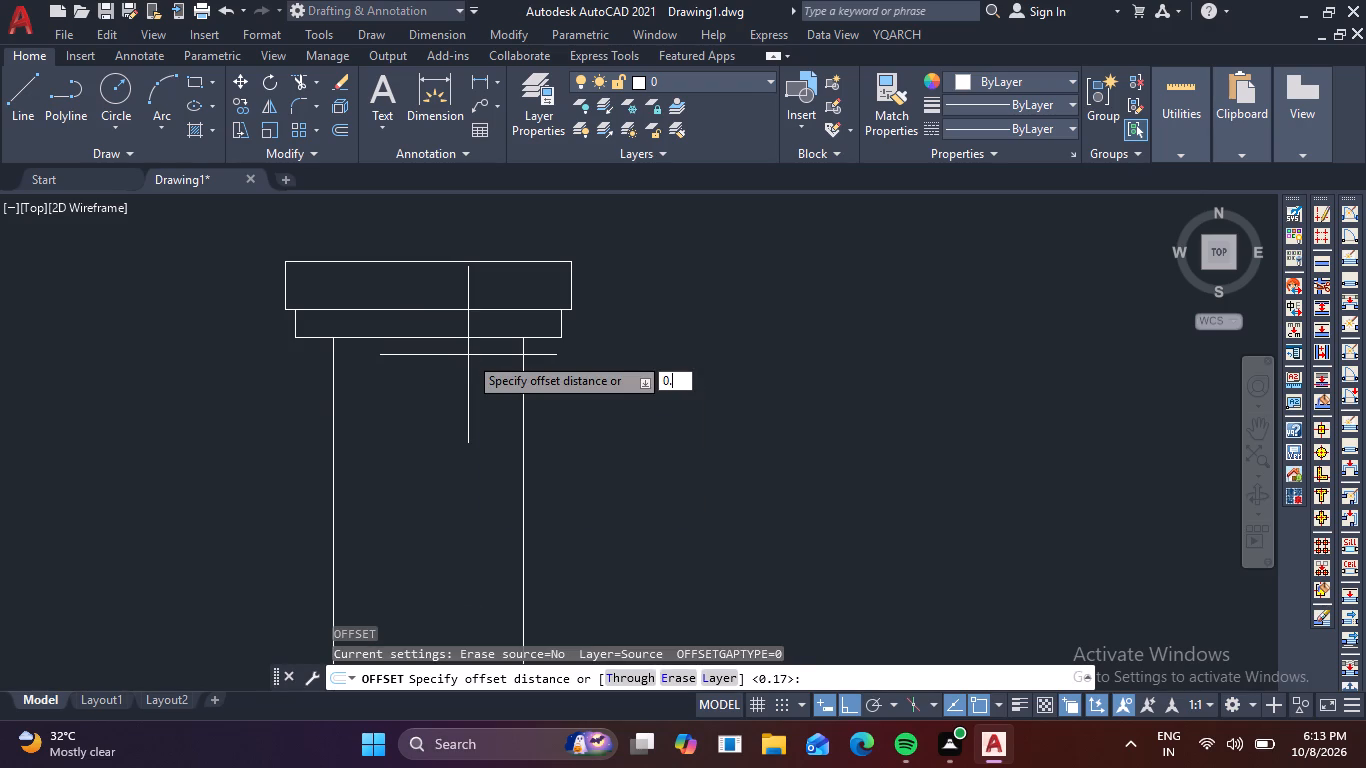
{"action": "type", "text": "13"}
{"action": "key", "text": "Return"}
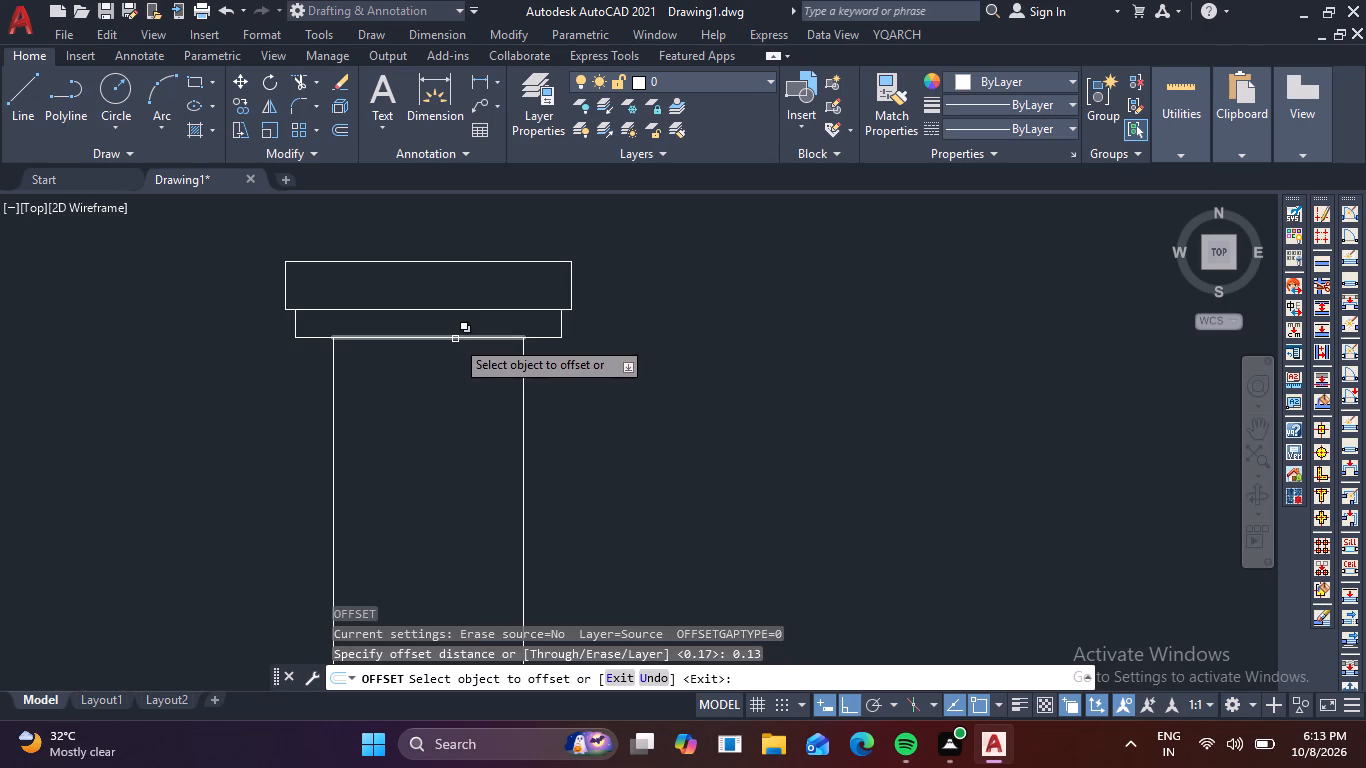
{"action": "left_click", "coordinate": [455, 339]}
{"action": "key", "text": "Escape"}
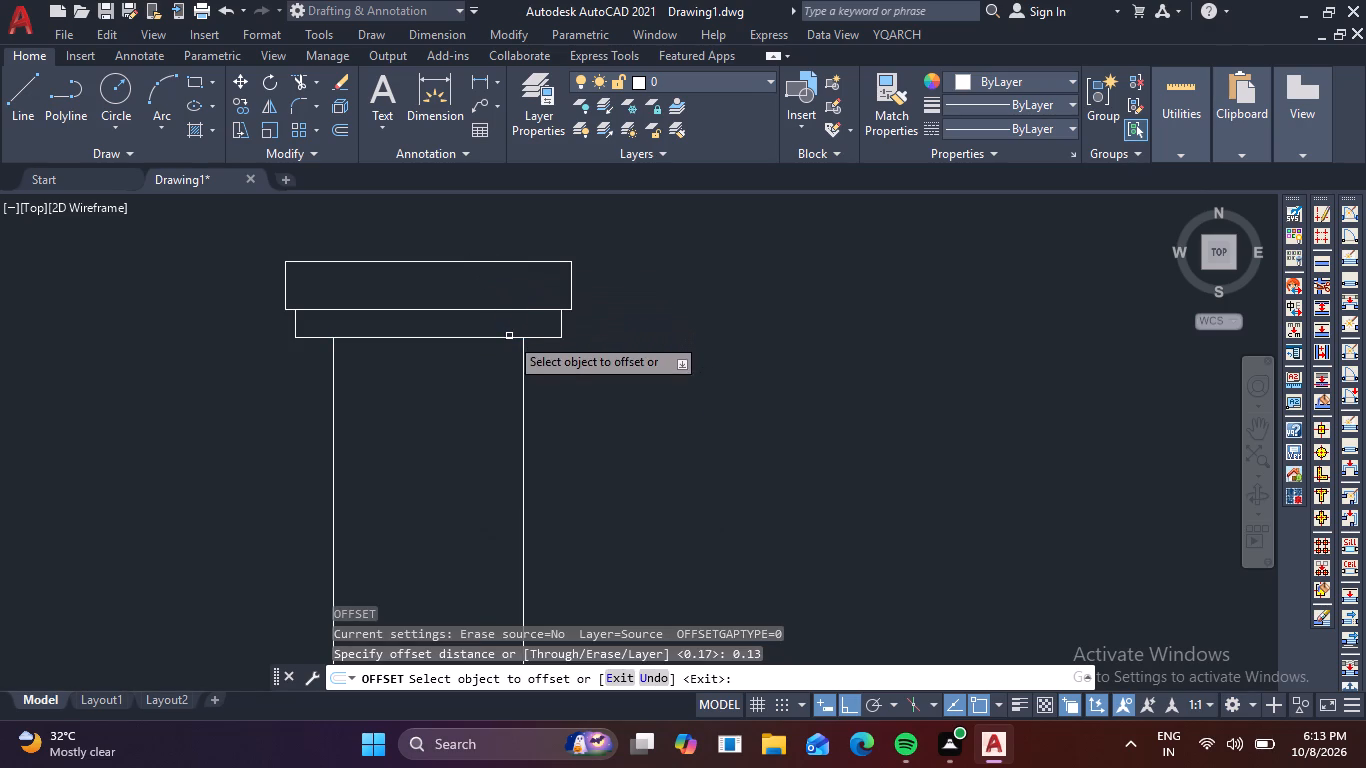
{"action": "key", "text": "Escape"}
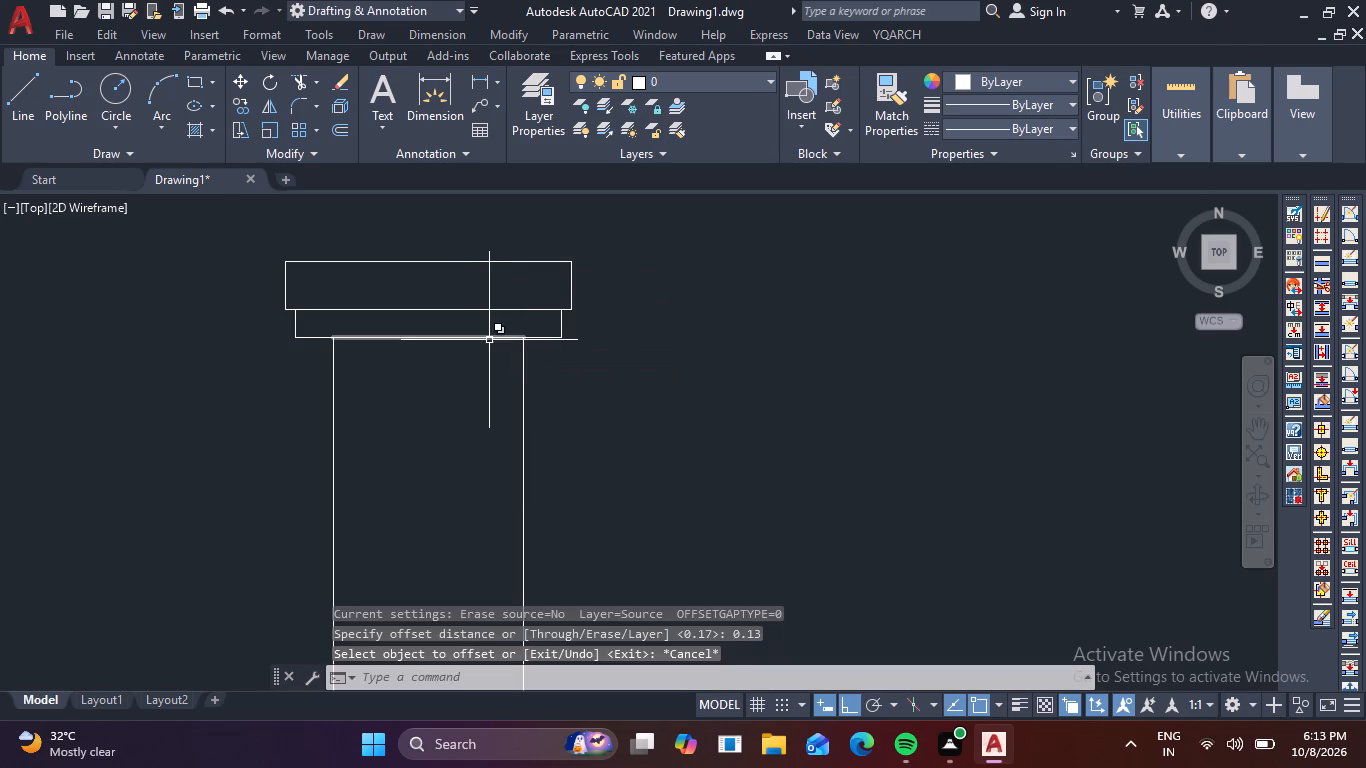
Move the line across the shaft top by 0.113, from its right end toward the cap's upper edge.
{"action": "left_click", "coordinate": [489, 340]}
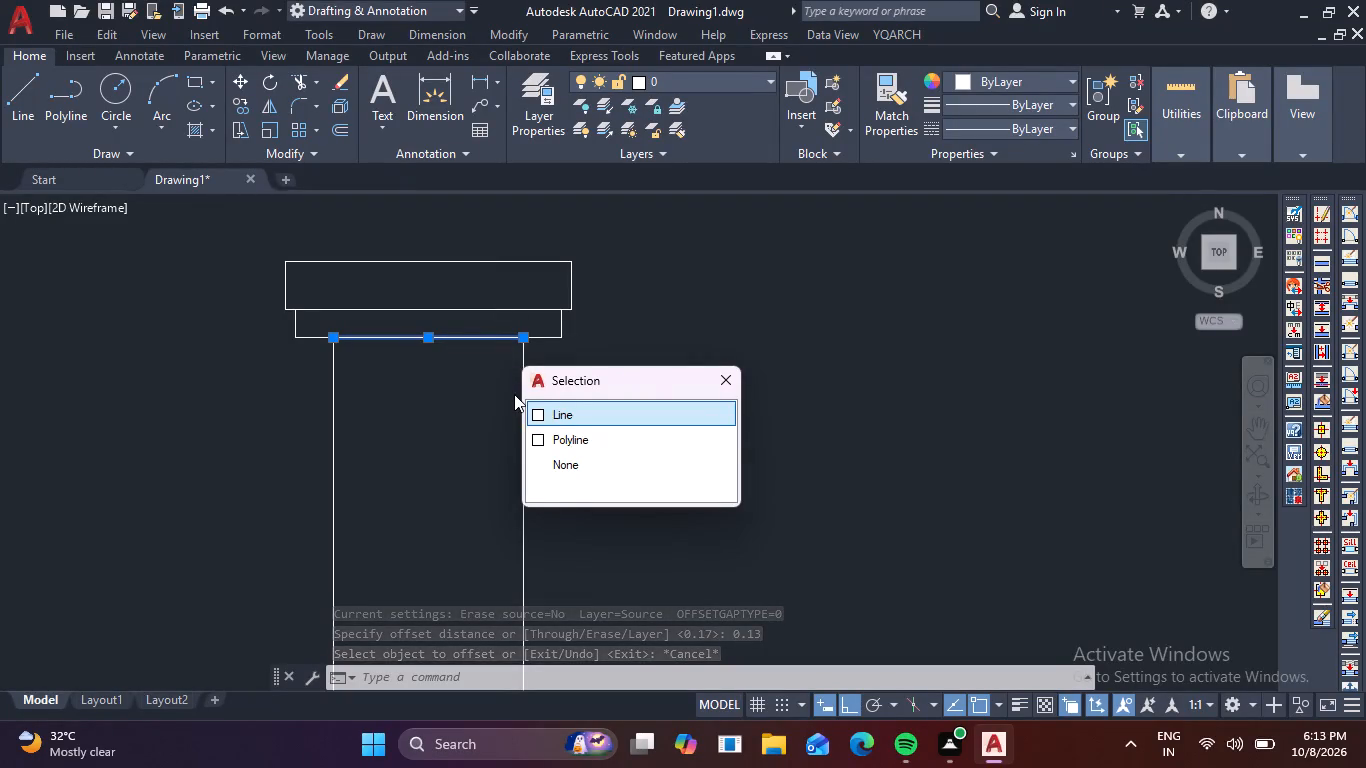
{"action": "key", "text": "0"}
{"action": "key", "text": "period"}
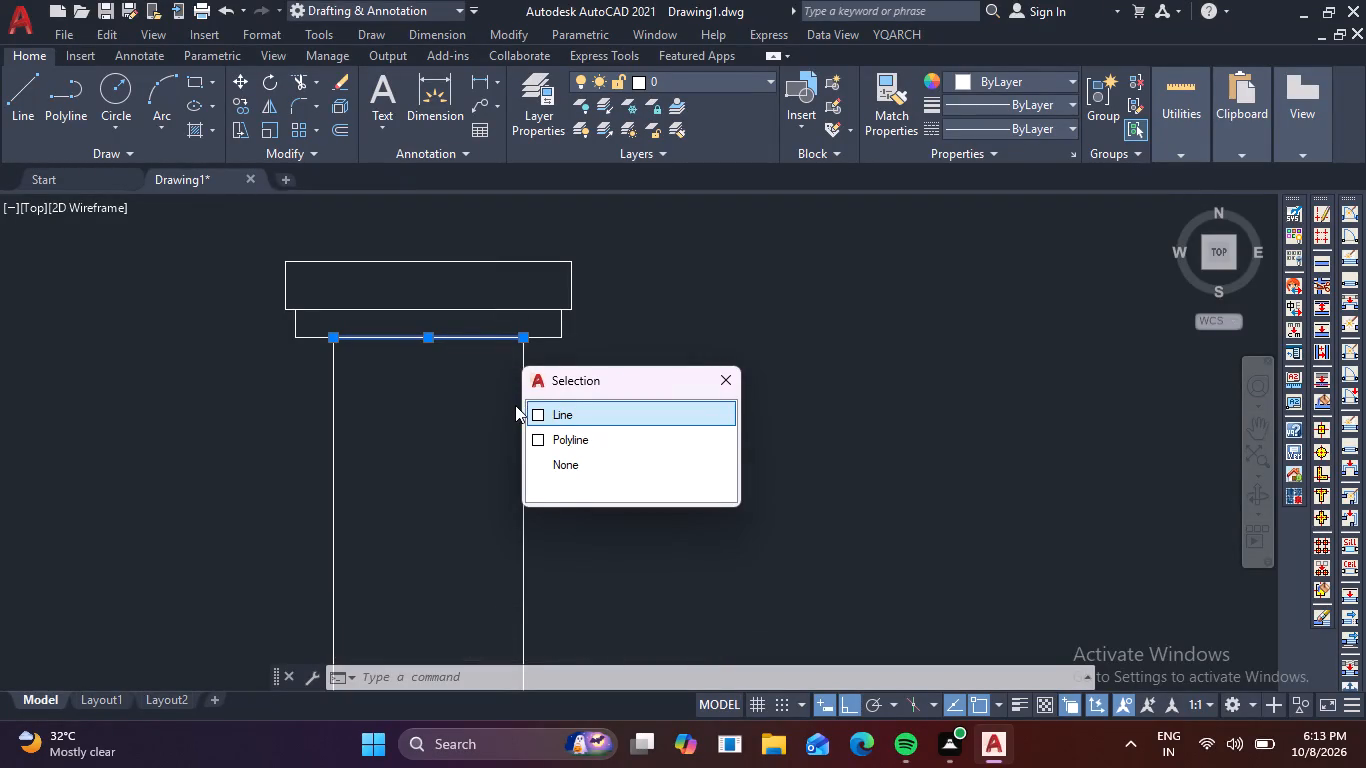
{"action": "left_click", "coordinate": [537, 406]}
{"action": "left_click", "coordinate": [543, 414]}
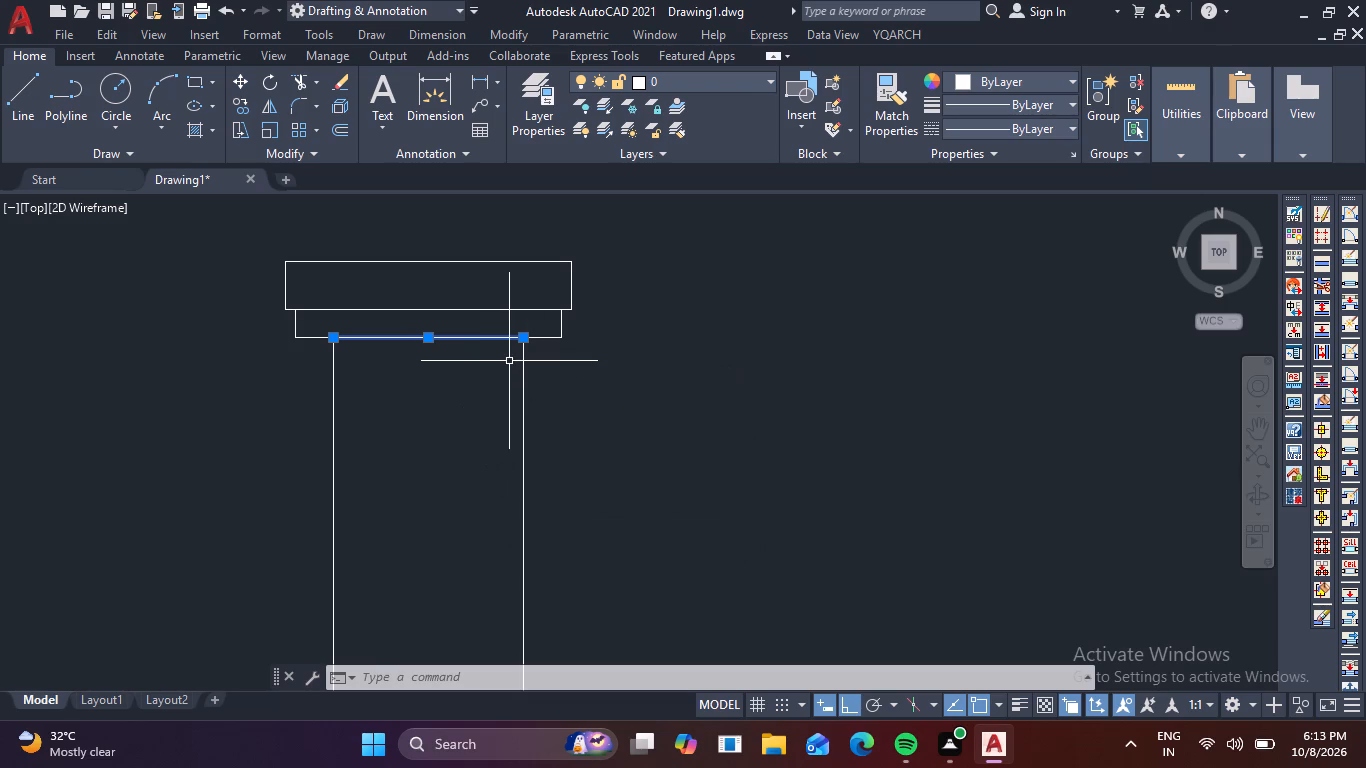
{"action": "type", "text": "m"}
{"action": "key", "text": "space"}
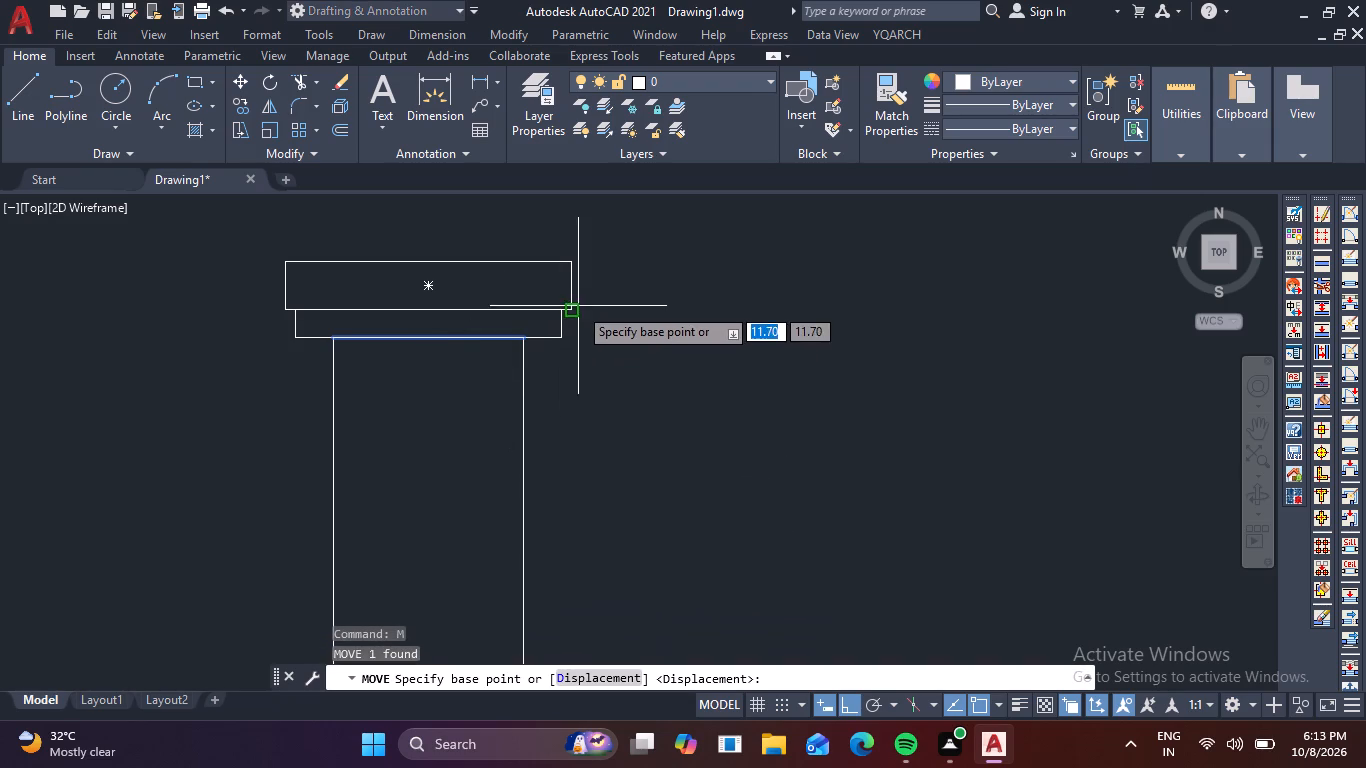
{"action": "left_click", "coordinate": [527, 339]}
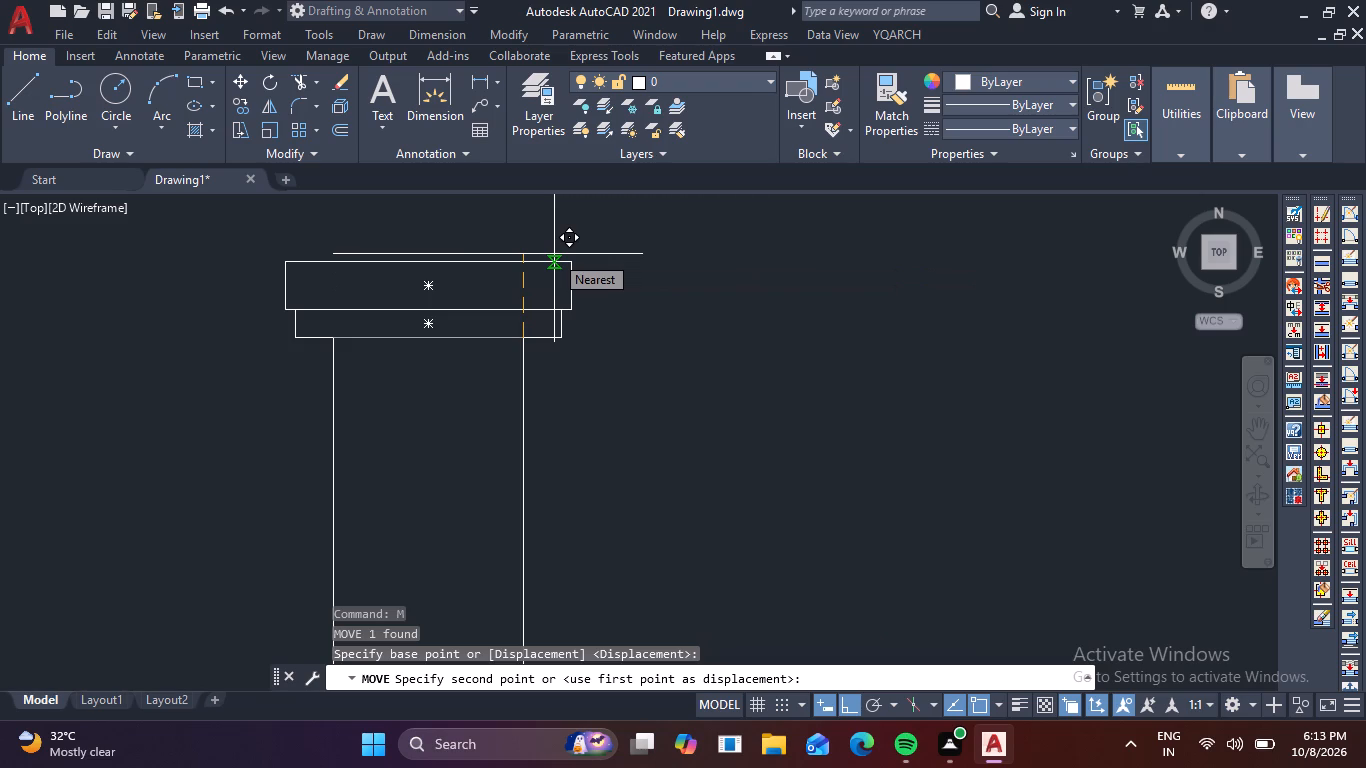
{"action": "key", "text": "period"}
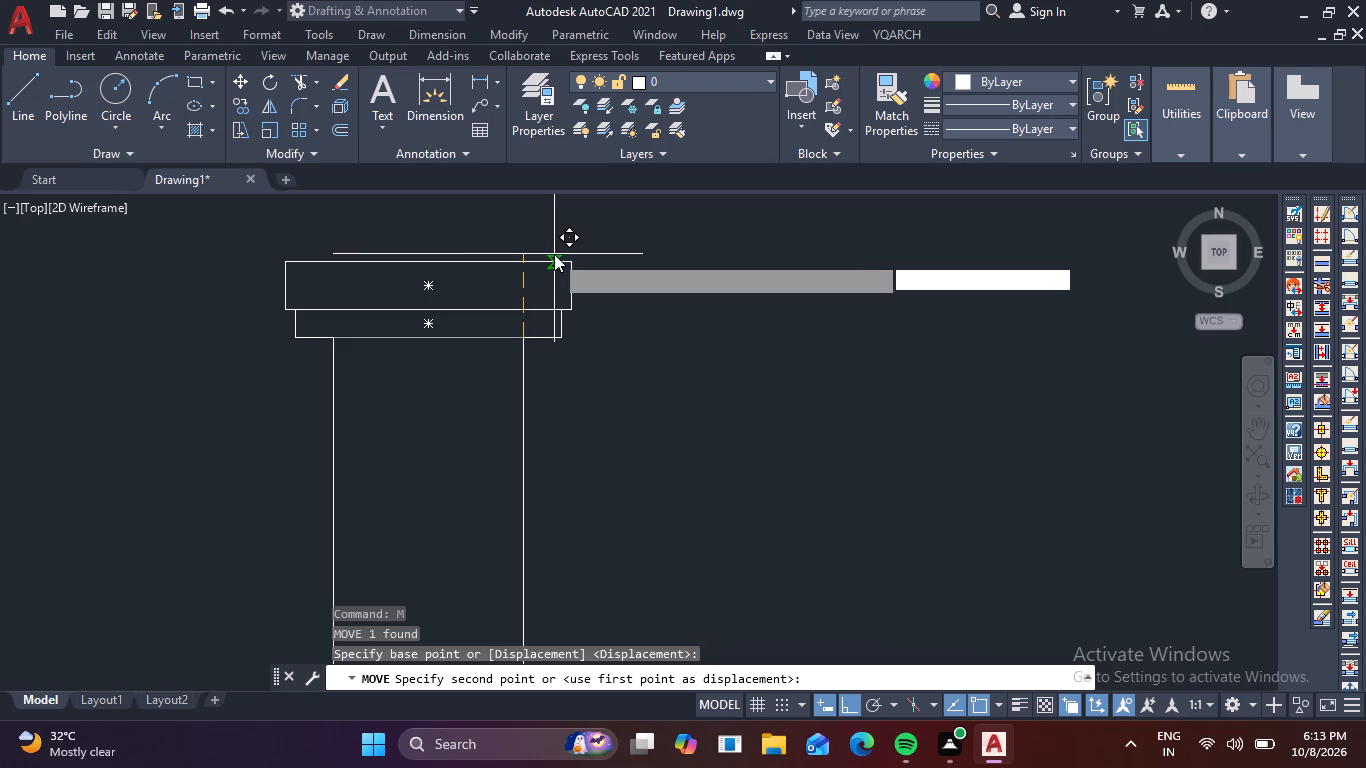
{"action": "type", "text": "113"}
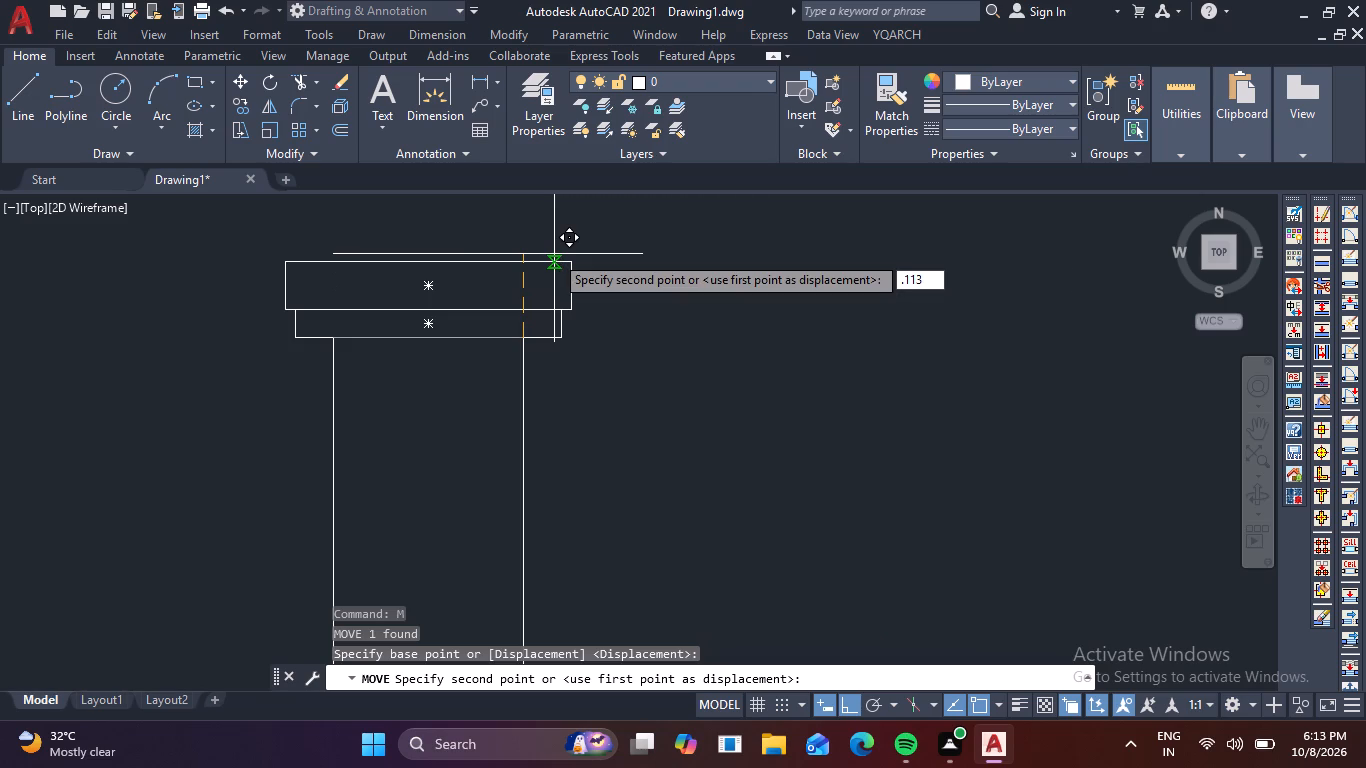
{"action": "key", "text": "Return"}
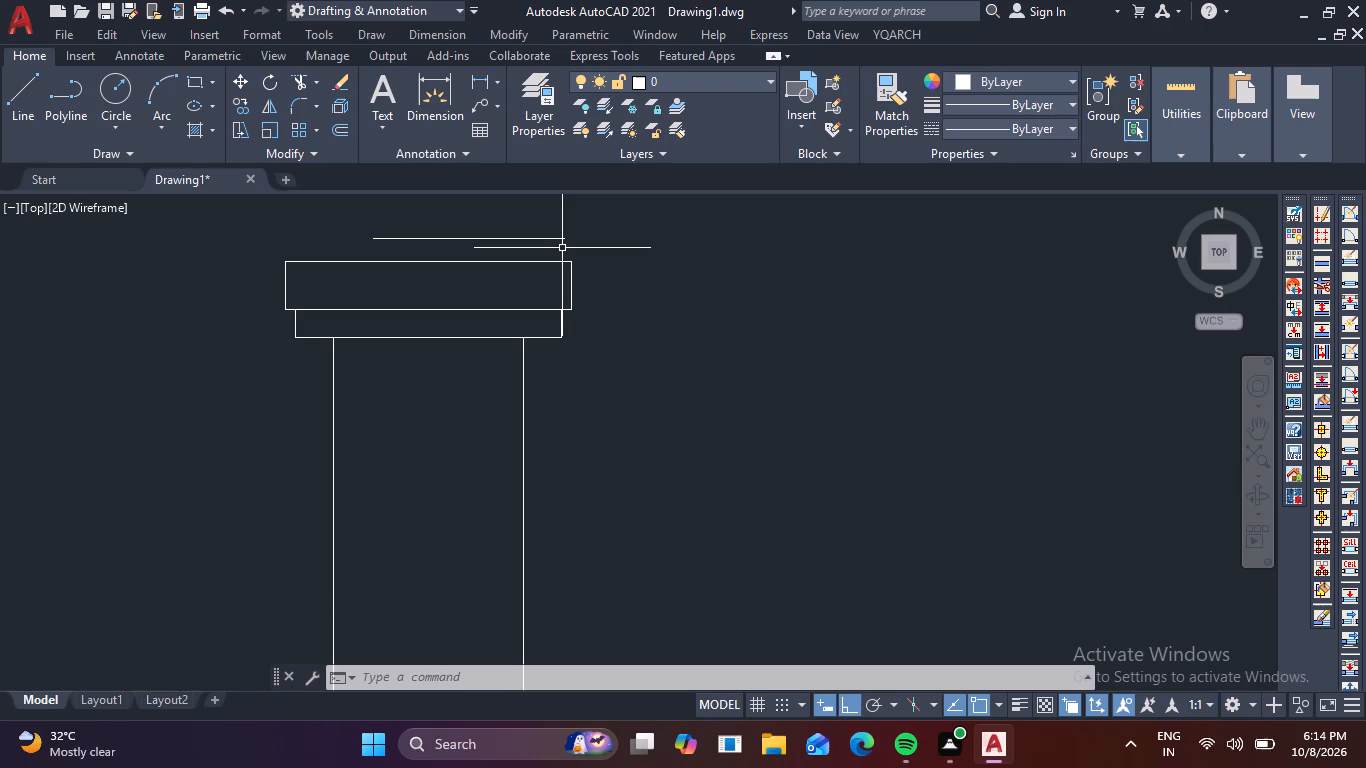
Examine the whole column, comparing the cap and the line above it with the shaft and the stepped base.
{"action": "scroll", "coordinate": [483, 275], "scroll_direction": "down", "scroll_amount": 3}
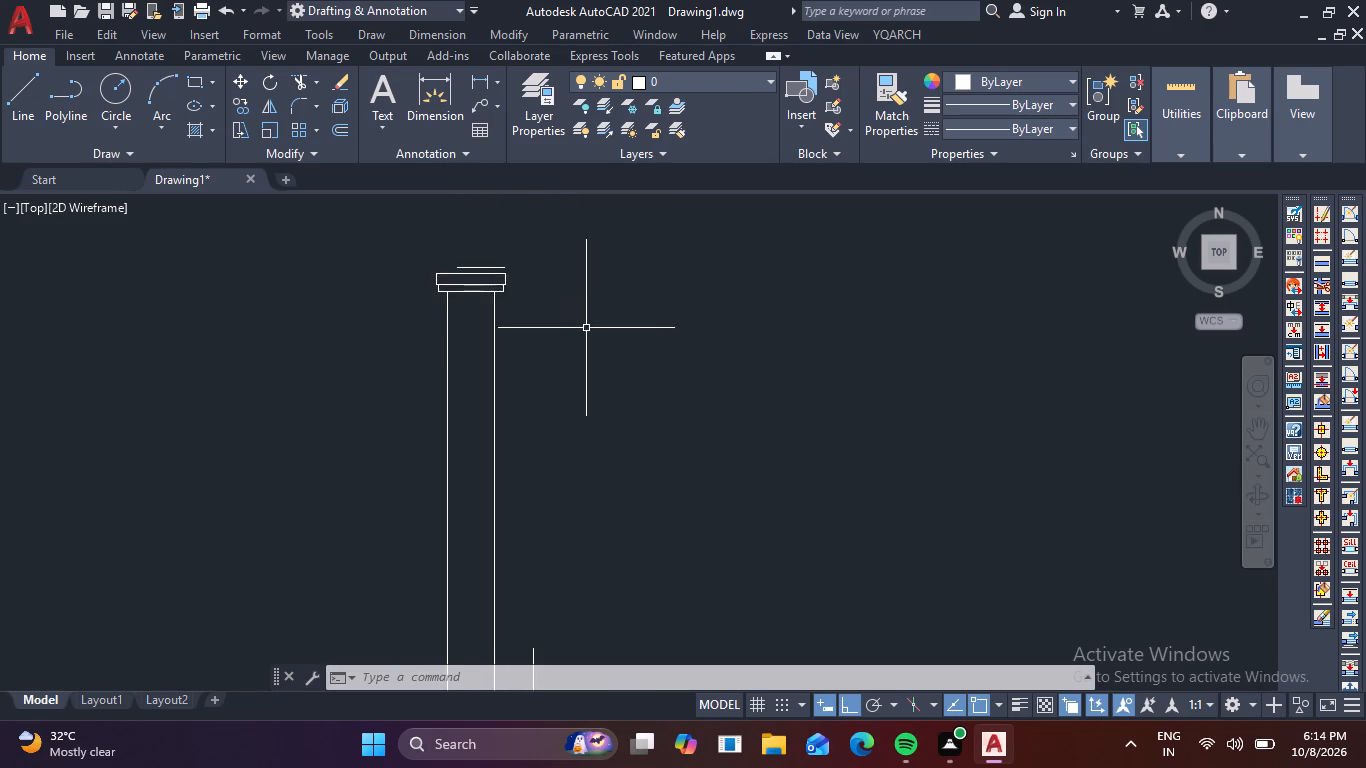
{"action": "scroll", "coordinate": [574, 339], "scroll_direction": "down", "scroll_amount": 1}
{"action": "middle_click_drag", "start_coordinate": [574, 339], "coordinate": [514, 256]}
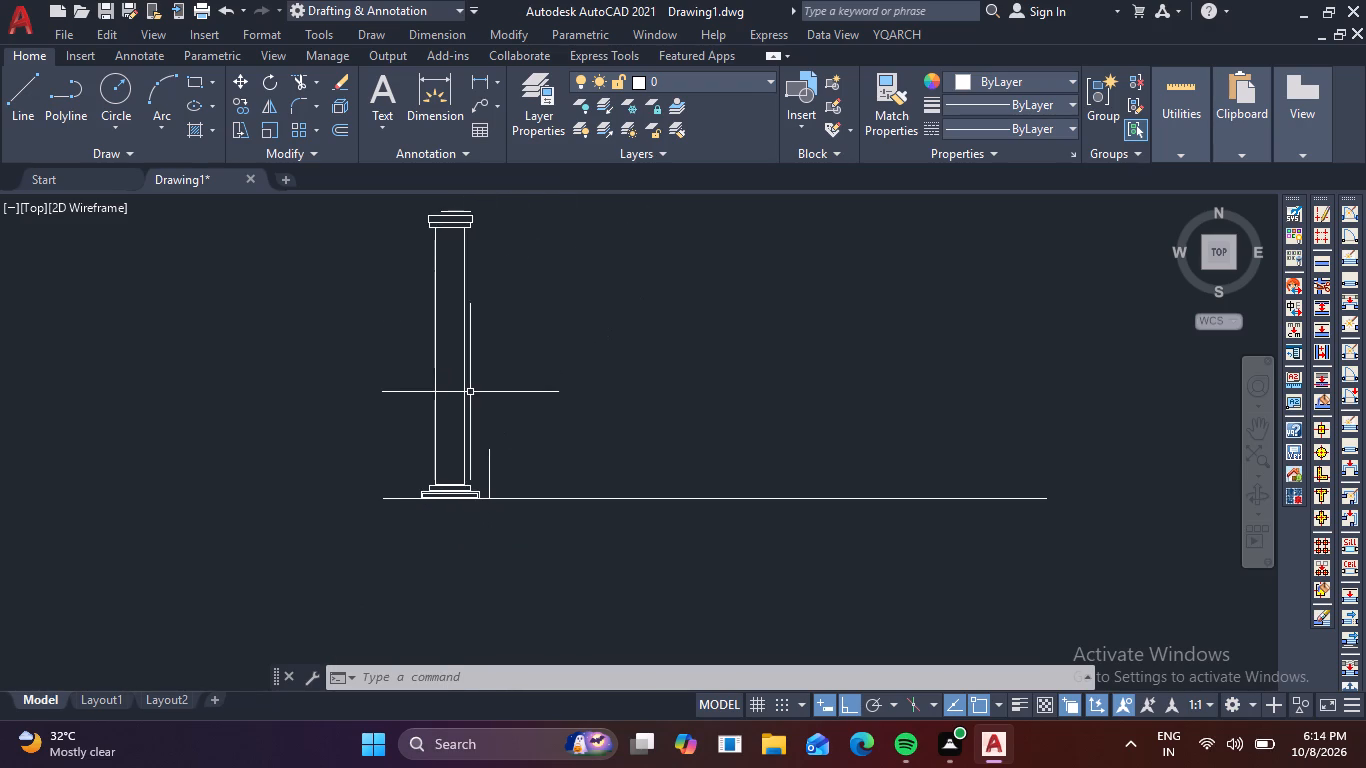
{"action": "scroll", "coordinate": [473, 391], "scroll_direction": "up", "scroll_amount": 1}
{"action": "middle_click_drag", "start_coordinate": [538, 415], "coordinate": [551, 553]}
{"action": "middle_click_drag", "start_coordinate": [552, 532], "coordinate": [496, 398]}
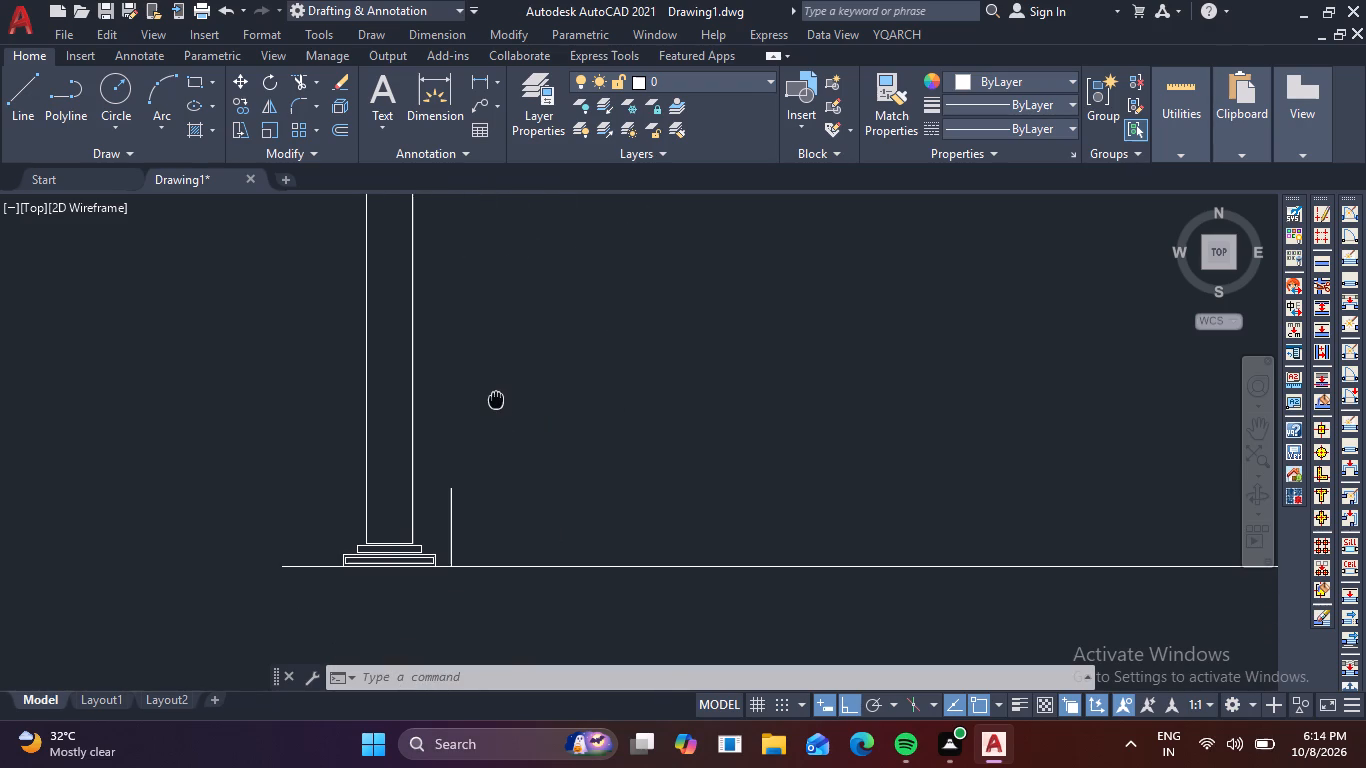
{"action": "middle_click_drag", "start_coordinate": [496, 398], "coordinate": [578, 668]}
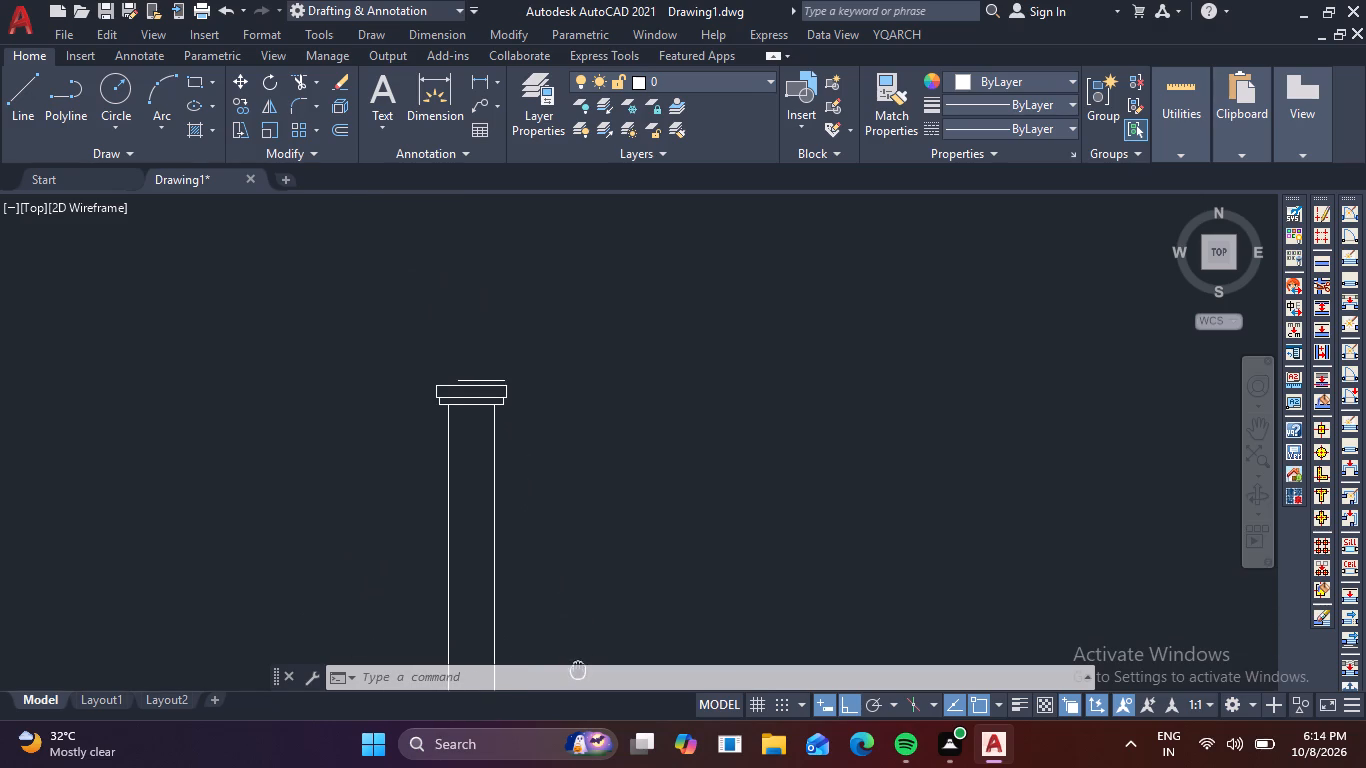
{"action": "middle_click_drag", "start_coordinate": [578, 668], "coordinate": [580, 670]}
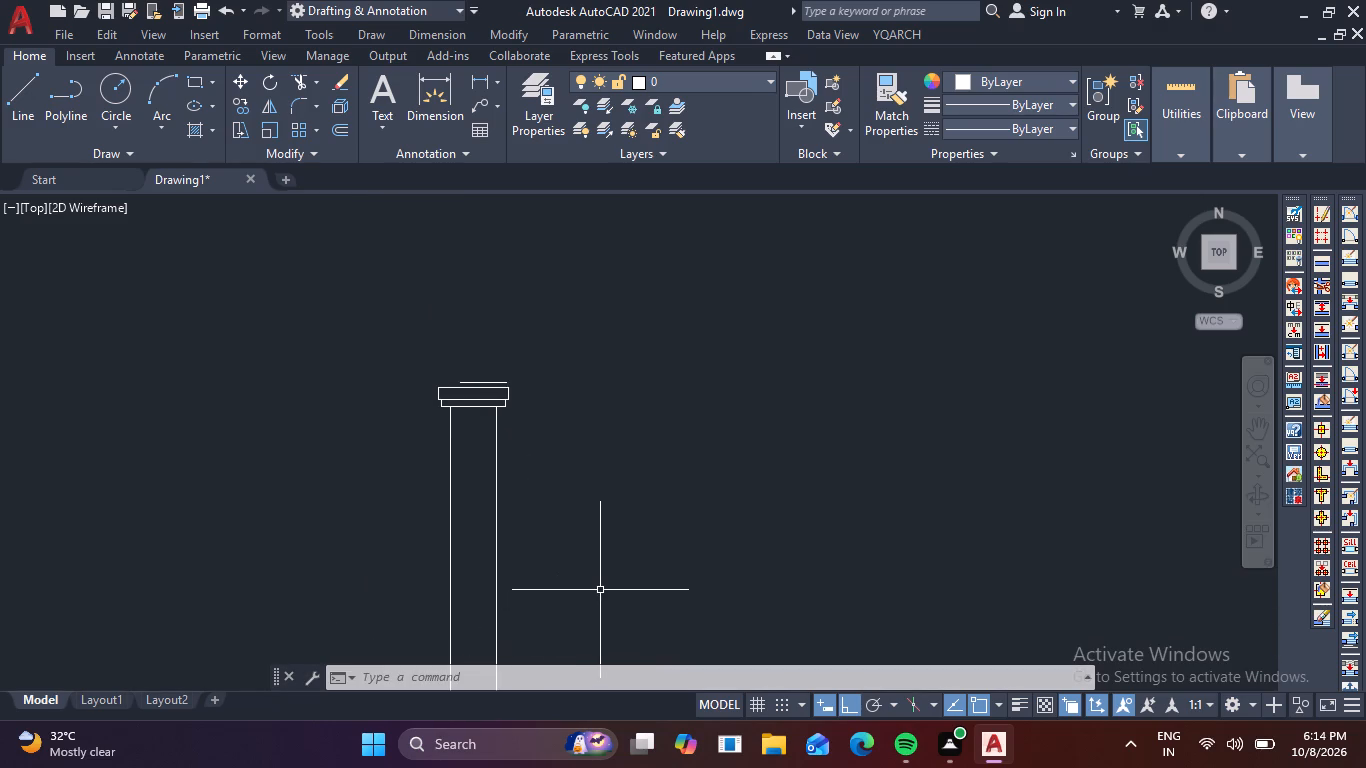
{"action": "scroll", "coordinate": [468, 375], "scroll_direction": "up", "scroll_amount": 2}
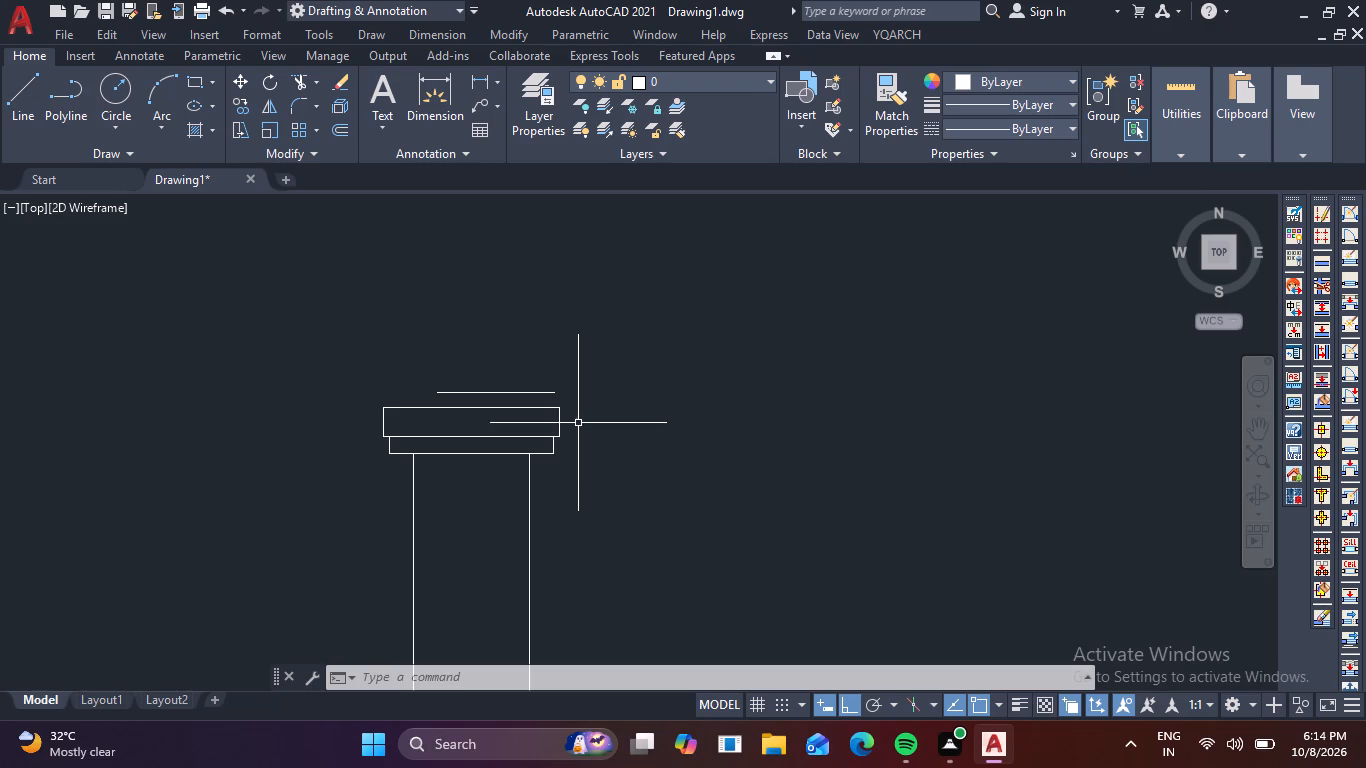
{"action": "scroll", "coordinate": [563, 435], "scroll_direction": "down", "scroll_amount": 2}
{"action": "middle_click_drag", "start_coordinate": [597, 468], "coordinate": [479, 250]}
{"action": "scroll", "coordinate": [517, 373], "scroll_direction": "down", "scroll_amount": 2}
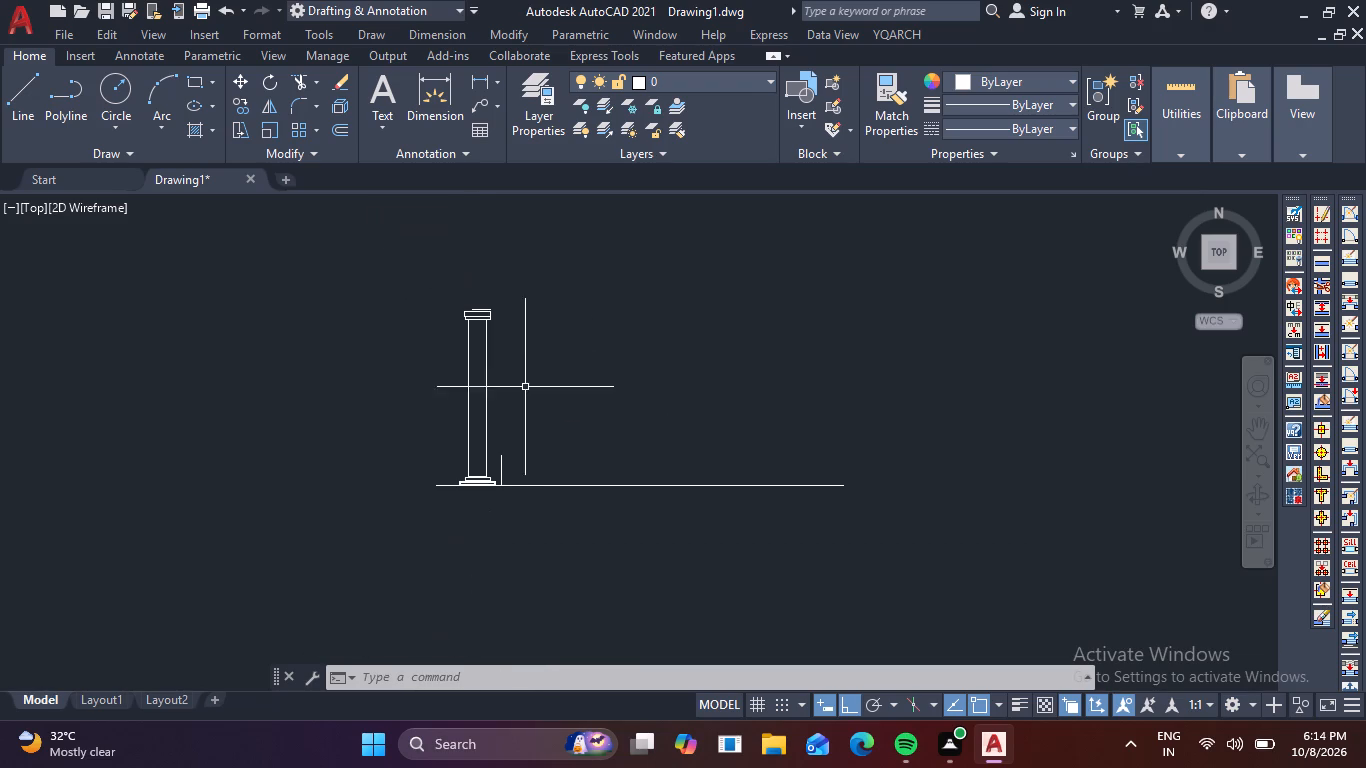
{"action": "middle_click_drag", "start_coordinate": [536, 473], "coordinate": [516, 426]}
{"action": "scroll", "coordinate": [536, 473], "scroll_direction": "up", "scroll_amount": 1}
{"action": "scroll", "coordinate": [453, 438], "scroll_direction": "up", "scroll_amount": 5}
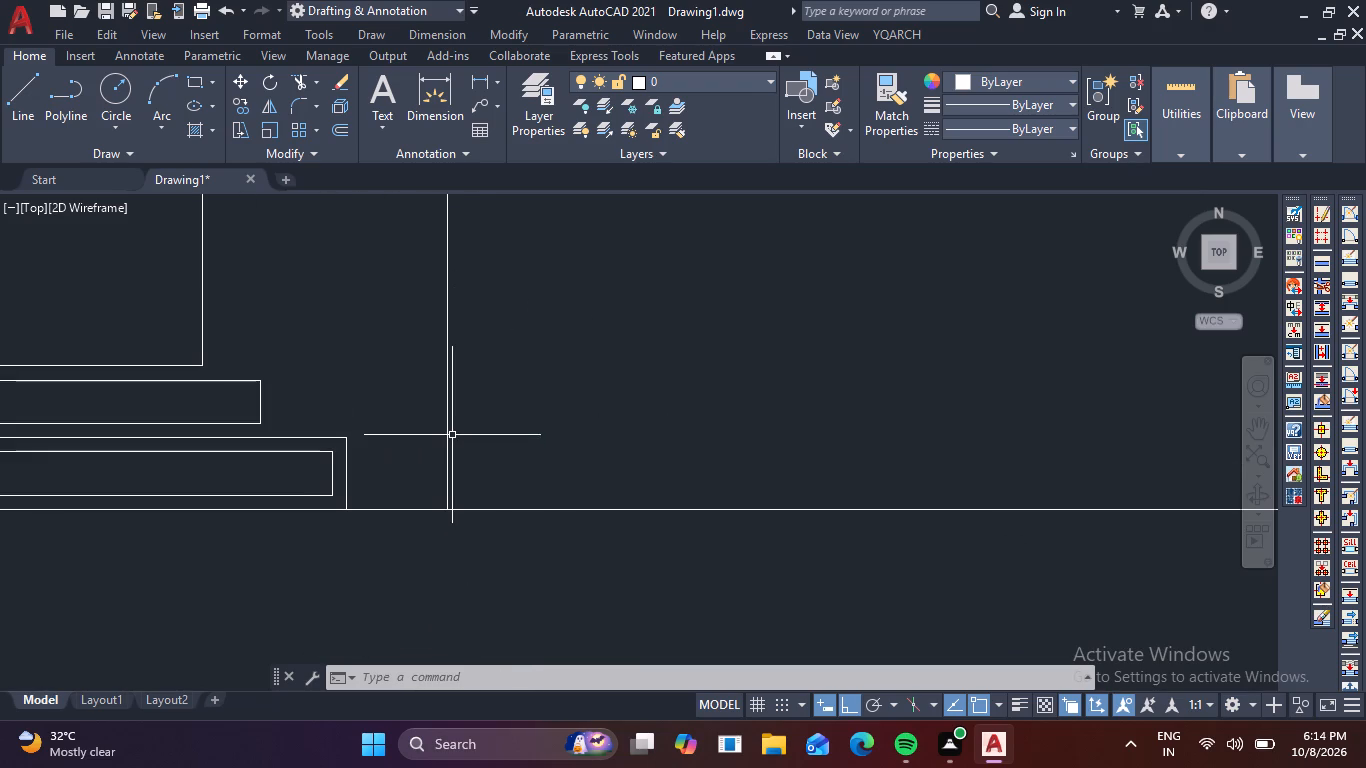
Examine the stepped base around its upper step, comparing it with the stacked cap rectangles at the shaft top.
{"action": "scroll", "coordinate": [452, 431], "scroll_direction": "down", "scroll_amount": 4}
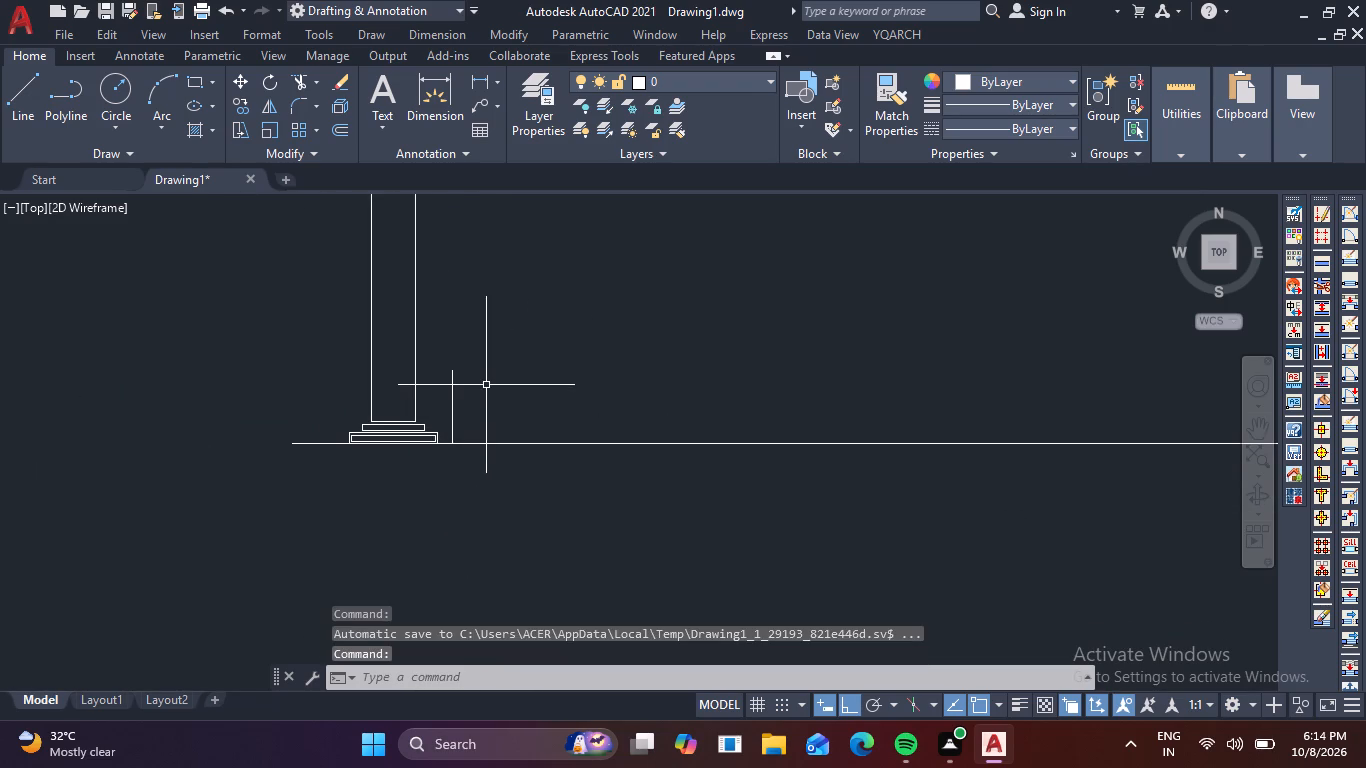
{"action": "scroll", "coordinate": [402, 434], "scroll_direction": "up", "scroll_amount": 1}
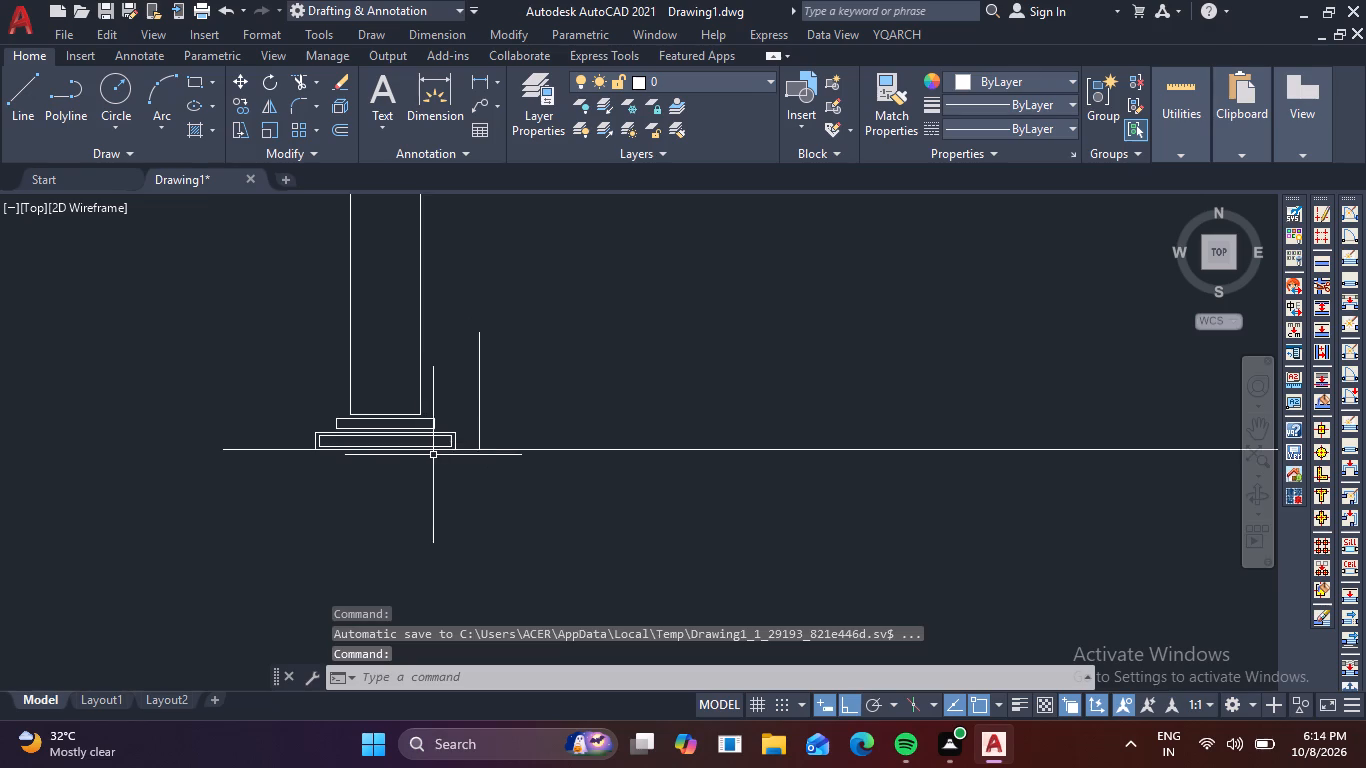
{"action": "scroll", "coordinate": [434, 455], "scroll_direction": "up", "scroll_amount": 2}
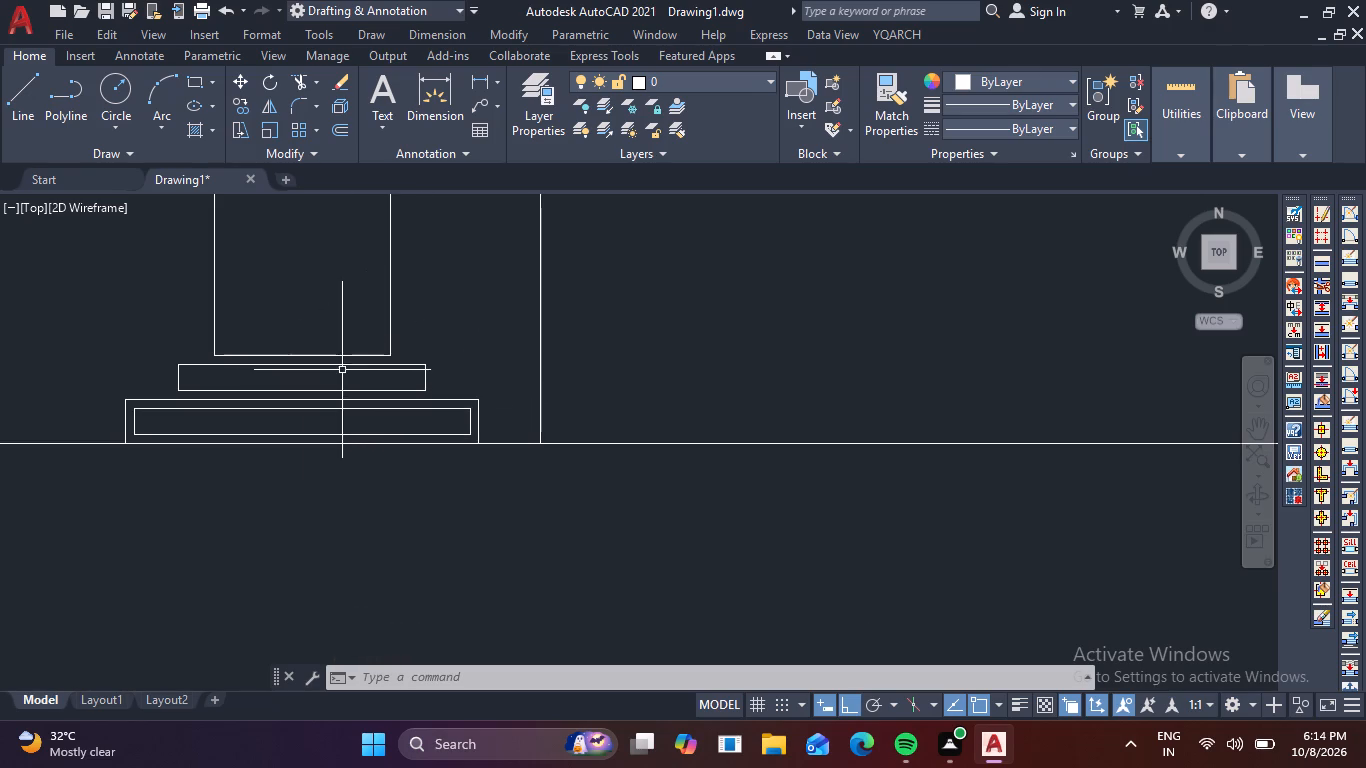
{"action": "scroll", "coordinate": [395, 326], "scroll_direction": "down", "scroll_amount": 3}
{"action": "middle_click_drag", "start_coordinate": [433, 290], "coordinate": [494, 582]}
{"action": "scroll", "coordinate": [491, 353], "scroll_direction": "down", "scroll_amount": 1}
{"action": "middle_click_drag", "start_coordinate": [491, 353], "coordinate": [490, 408]}
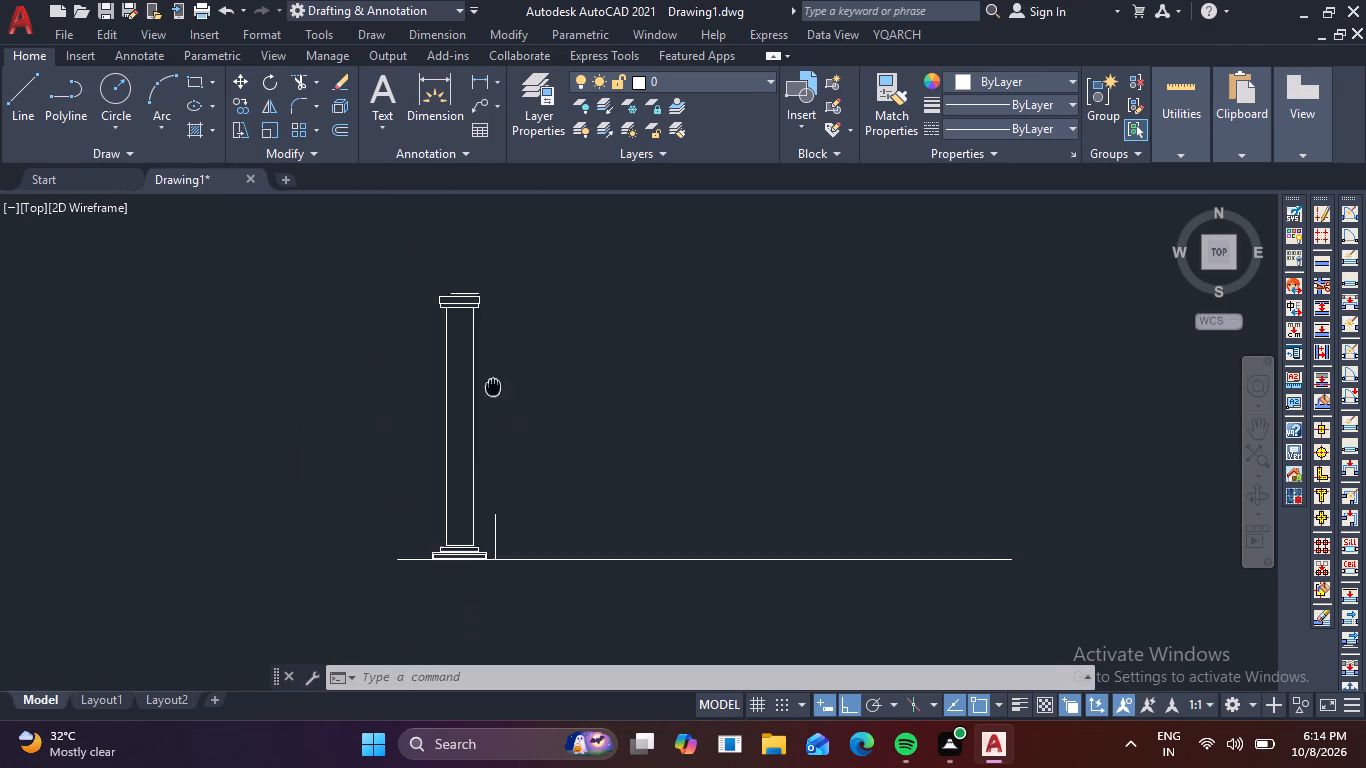
{"action": "middle_click_drag", "start_coordinate": [490, 408], "coordinate": [480, 530]}
{"action": "scroll", "coordinate": [441, 420], "scroll_direction": "up", "scroll_amount": 4}
{"action": "middle_click_drag", "start_coordinate": [558, 582], "coordinate": [502, 398]}
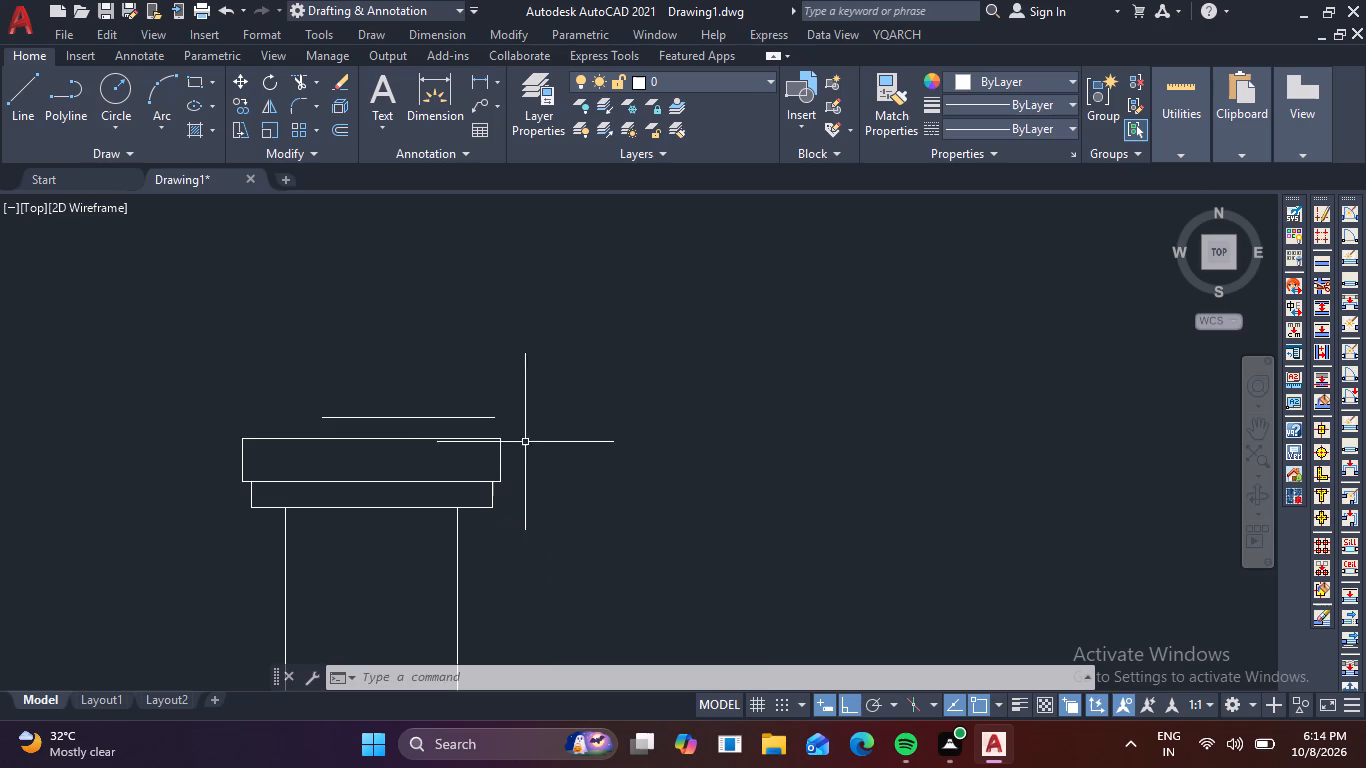
Copy the larger cap rectangle down around the upper base step, aligned on the left shaft line and resting on the lower step's top edge.
{"action": "left_click_drag", "start_coordinate": [514, 456], "coordinate": [502, 462]}
{"action": "left_click", "coordinate": [481, 443]}
{"action": "key", "text": "c"}
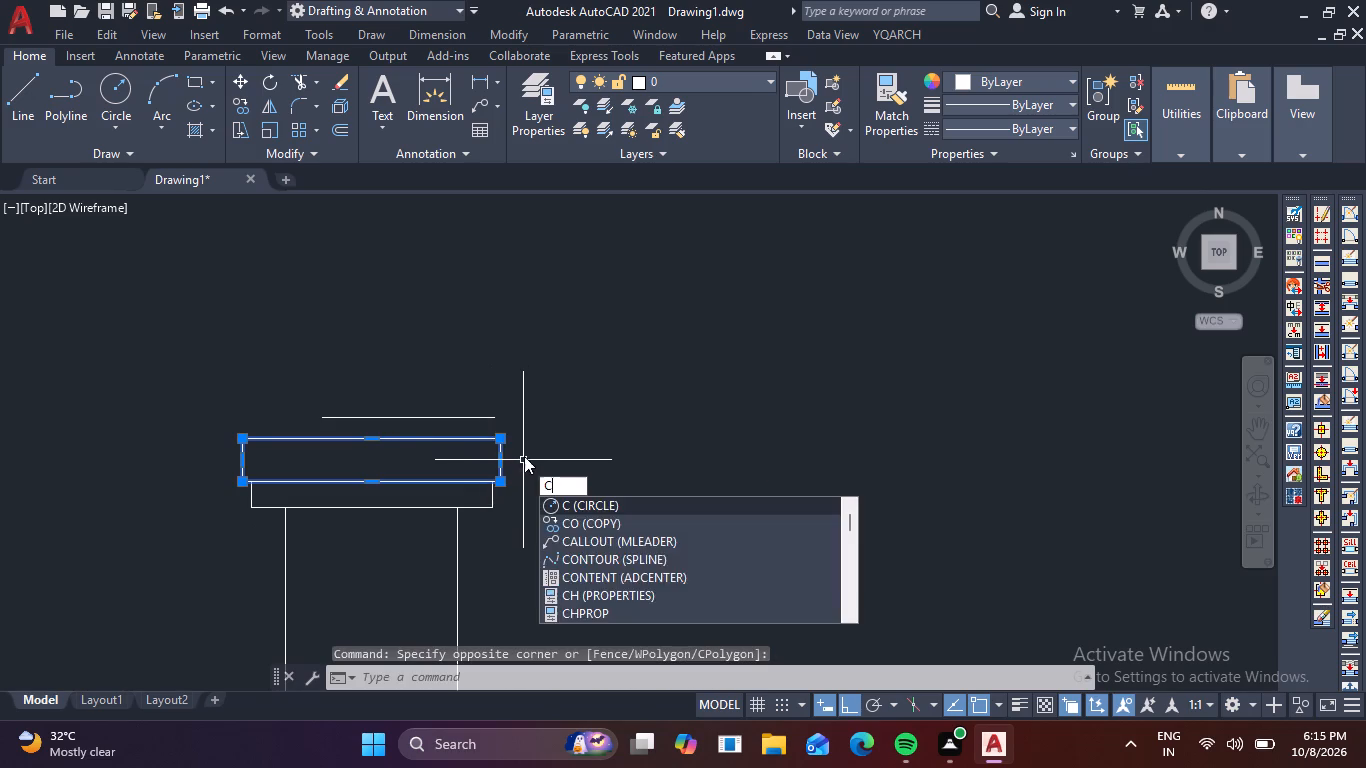
{"action": "key", "text": "o"}
{"action": "key", "text": "space"}
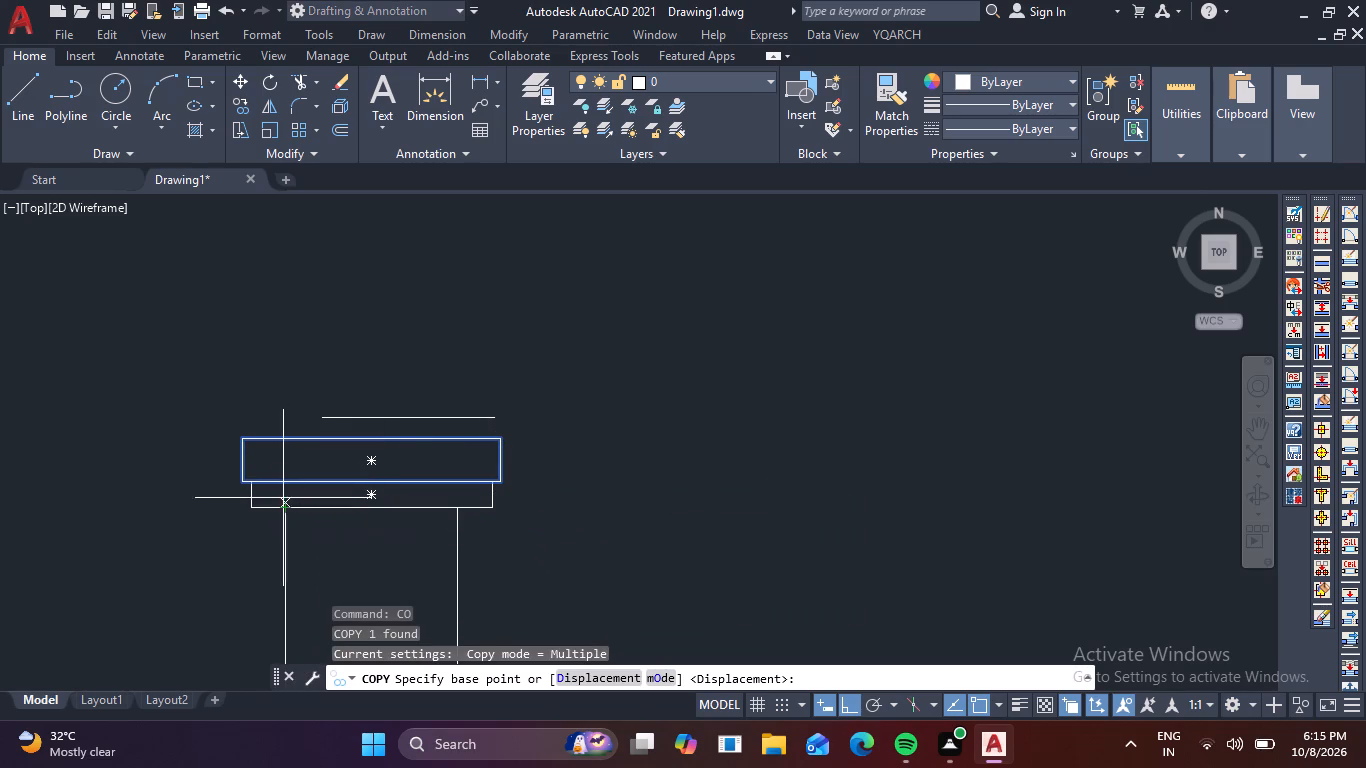
{"action": "left_click", "coordinate": [283, 486]}
{"action": "scroll", "coordinate": [303, 527], "scroll_direction": "down", "scroll_amount": 2}
{"action": "middle_click_drag", "start_coordinate": [303, 530], "coordinate": [272, 338]}
{"action": "scroll", "coordinate": [290, 241], "scroll_direction": "down", "scroll_amount": 5}
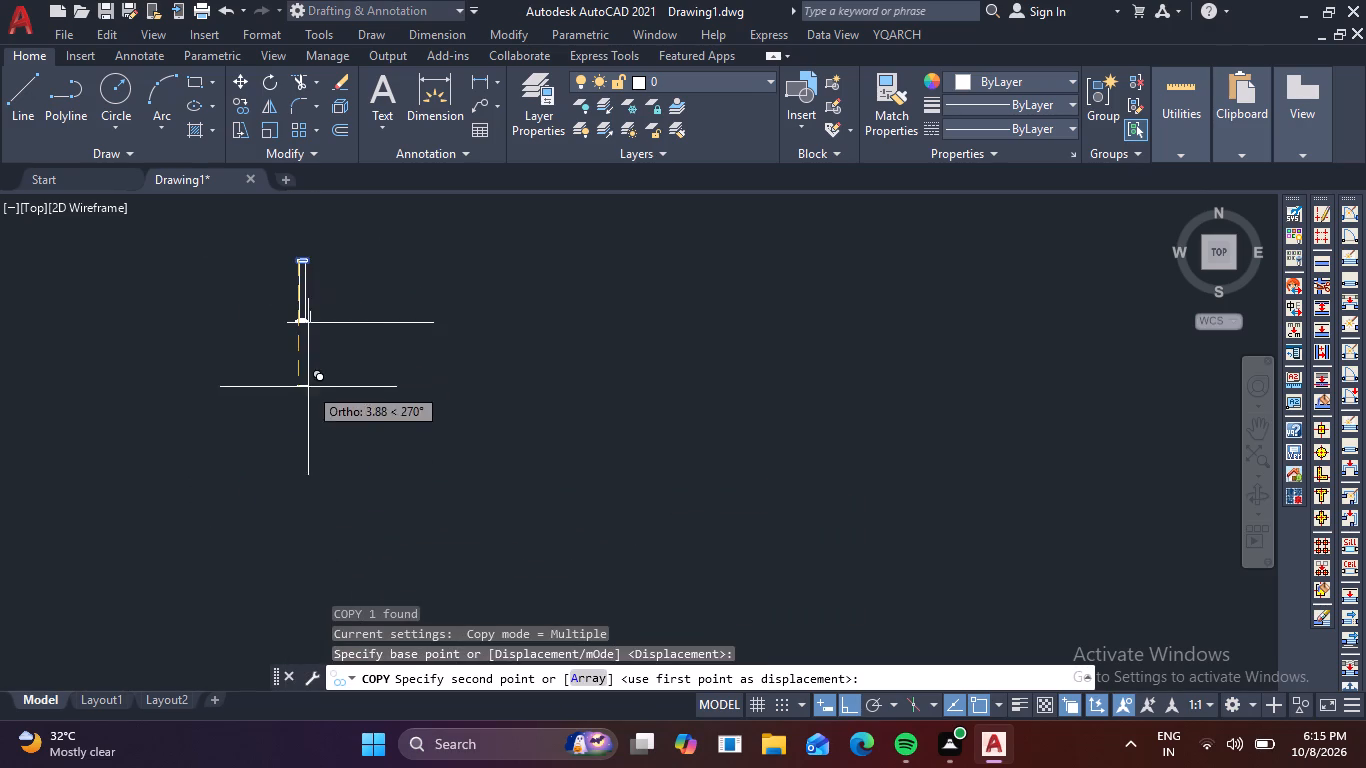
{"action": "scroll", "coordinate": [298, 309], "scroll_direction": "up", "scroll_amount": 4}
{"action": "scroll", "coordinate": [299, 391], "scroll_direction": "up", "scroll_amount": 6}
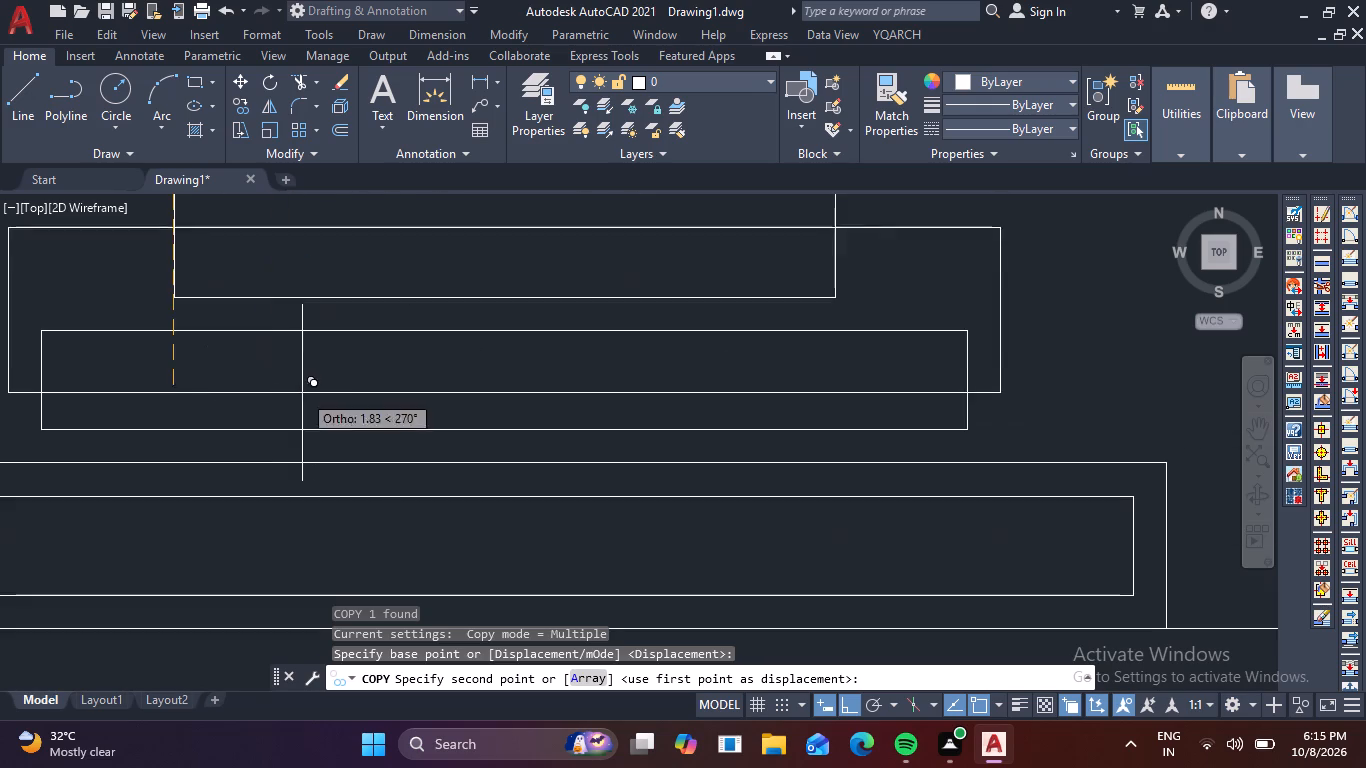
{"action": "left_click", "coordinate": [171, 463]}
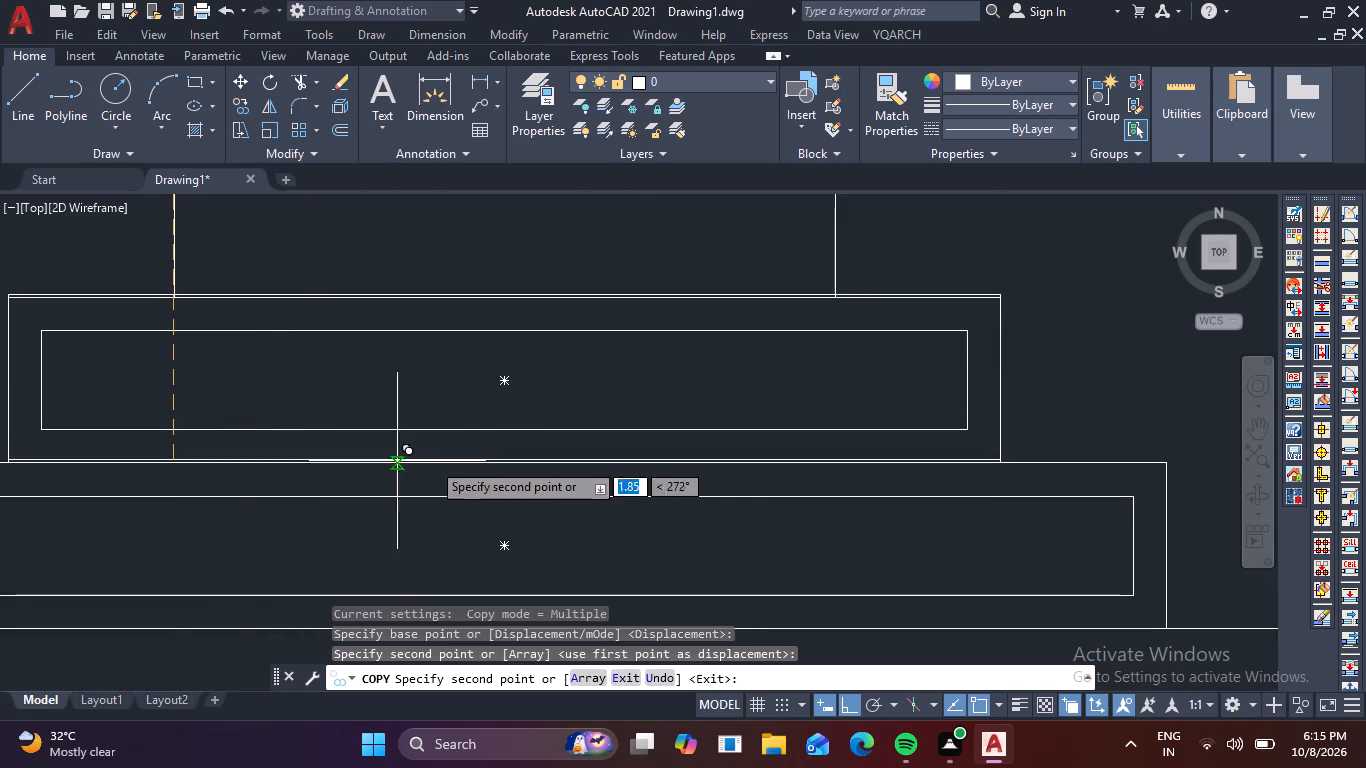
{"action": "key", "text": "Escape"}
Move the larger cap rectangle straight up until its top edge meets the short horizontal line above it.
{"action": "scroll", "coordinate": [522, 447], "scroll_direction": "down", "scroll_amount": 4}
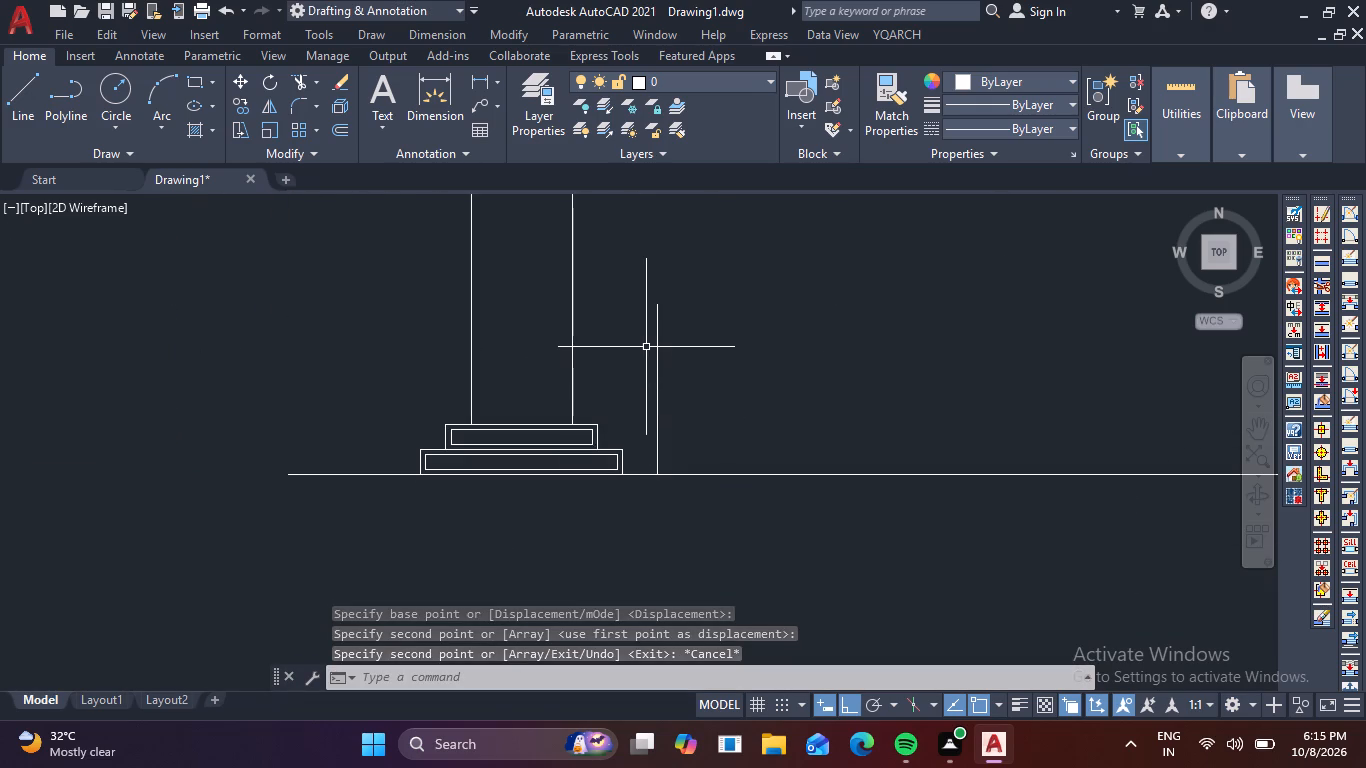
{"action": "middle_click_drag", "start_coordinate": [615, 302], "coordinate": [633, 364]}
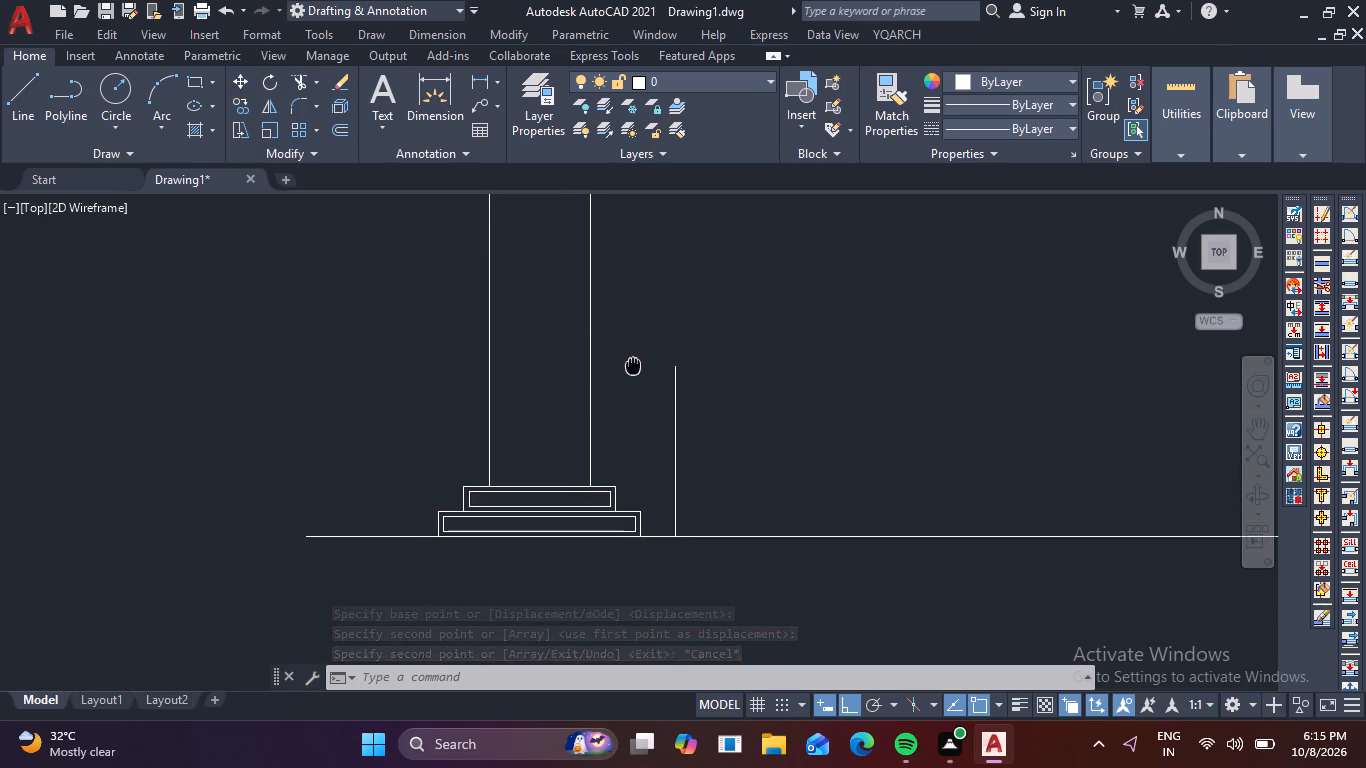
{"action": "middle_click_drag", "start_coordinate": [633, 364], "coordinate": [624, 346]}
{"action": "scroll", "coordinate": [624, 346], "scroll_direction": "down", "scroll_amount": 3}
{"action": "middle_click_drag", "start_coordinate": [640, 256], "coordinate": [591, 493]}
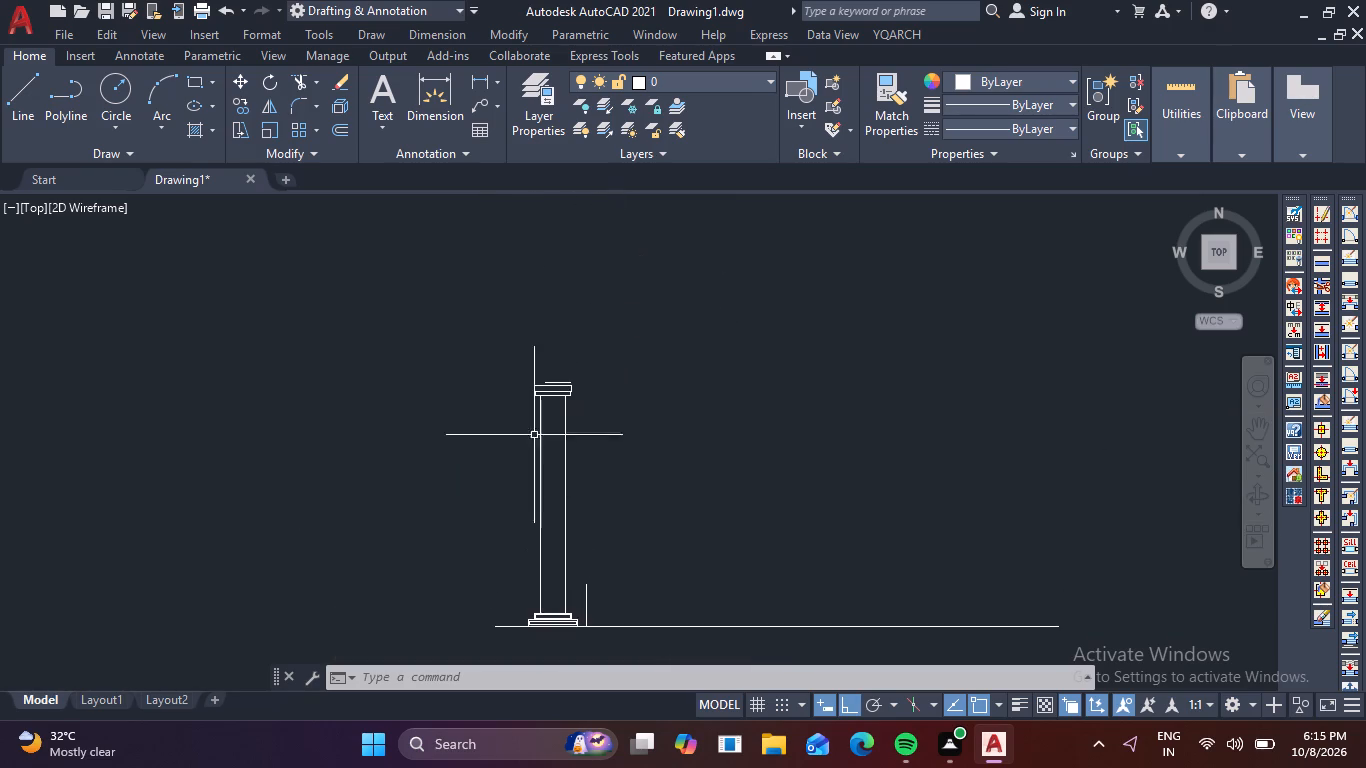
{"action": "scroll", "coordinate": [498, 350], "scroll_direction": "up", "scroll_amount": 2}
{"action": "scroll", "coordinate": [648, 445], "scroll_direction": "up", "scroll_amount": 3}
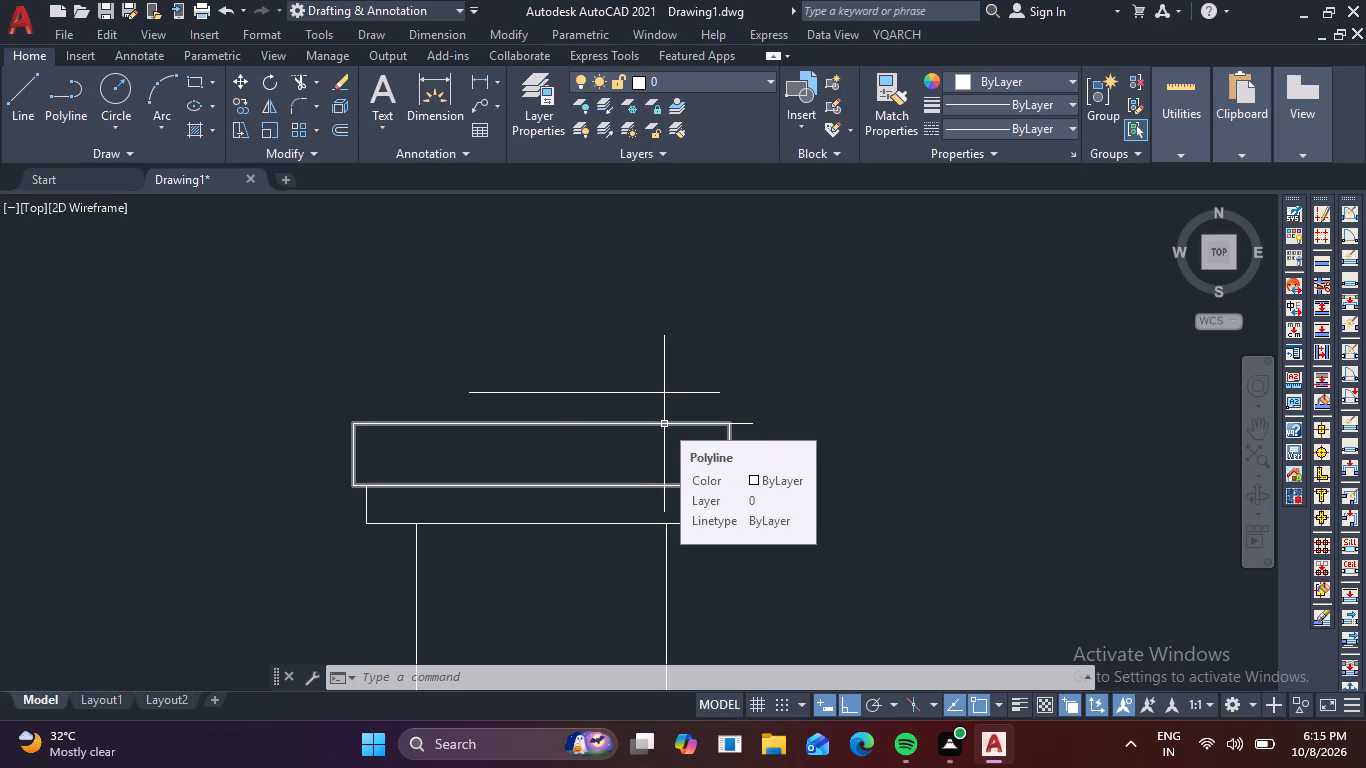
{"action": "left_click", "coordinate": [664, 424]}
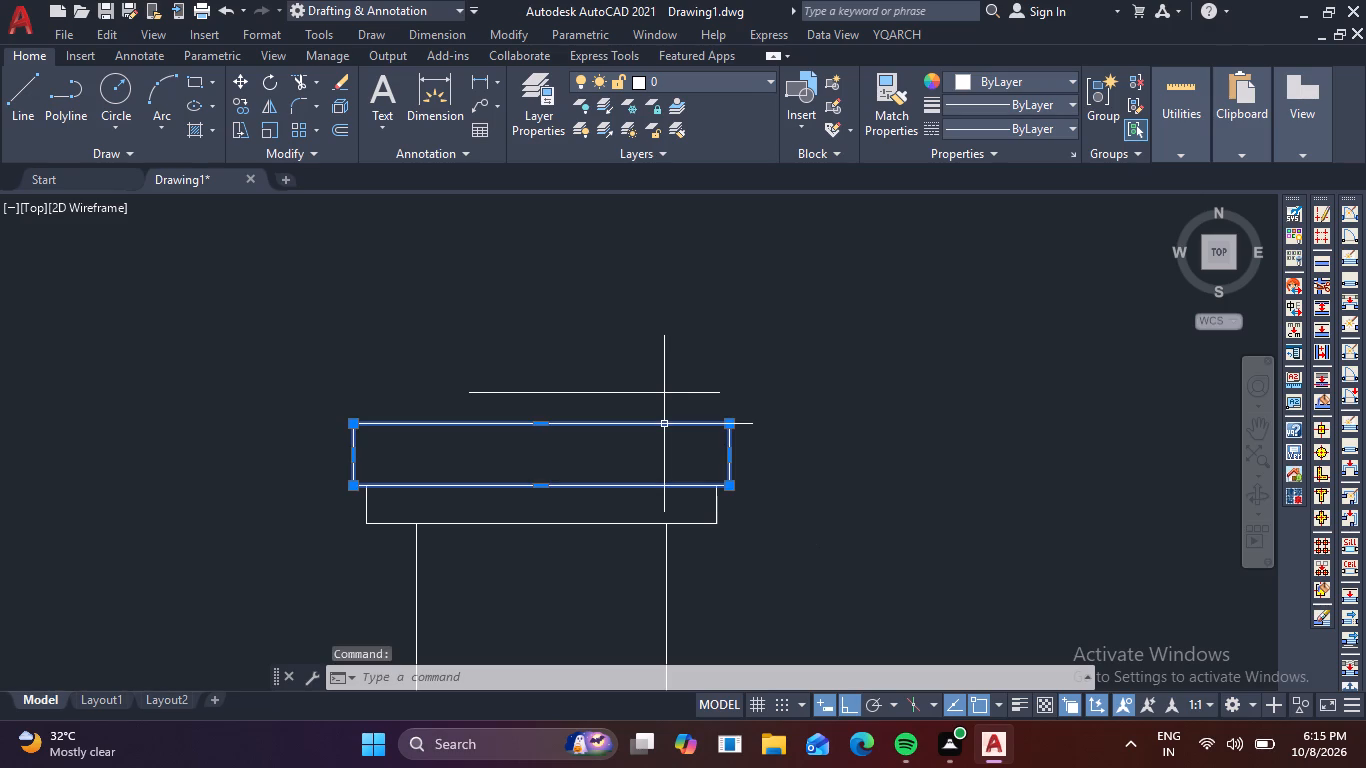
{"action": "type", "text": "m"}
{"action": "key", "text": "space"}
{"action": "left_click", "coordinate": [664, 424]}
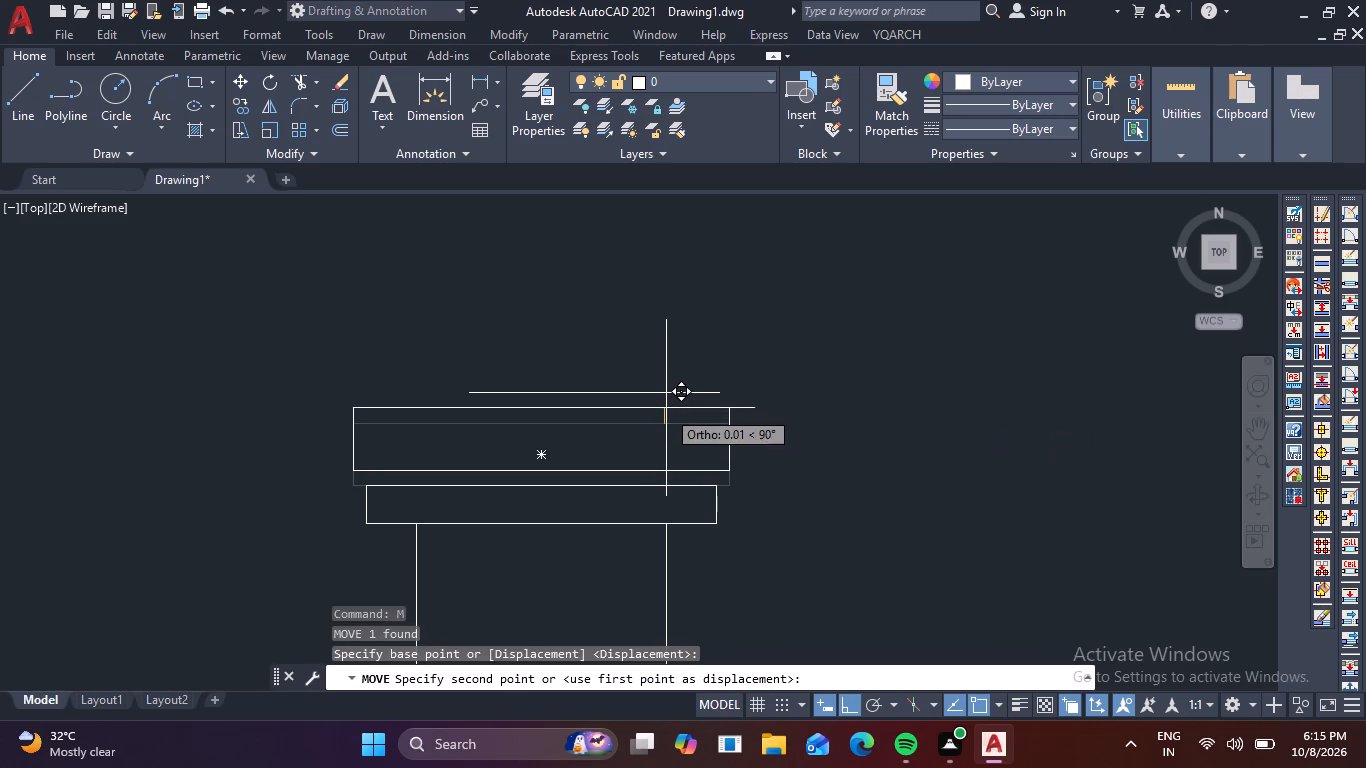
{"action": "left_click", "coordinate": [663, 397]}
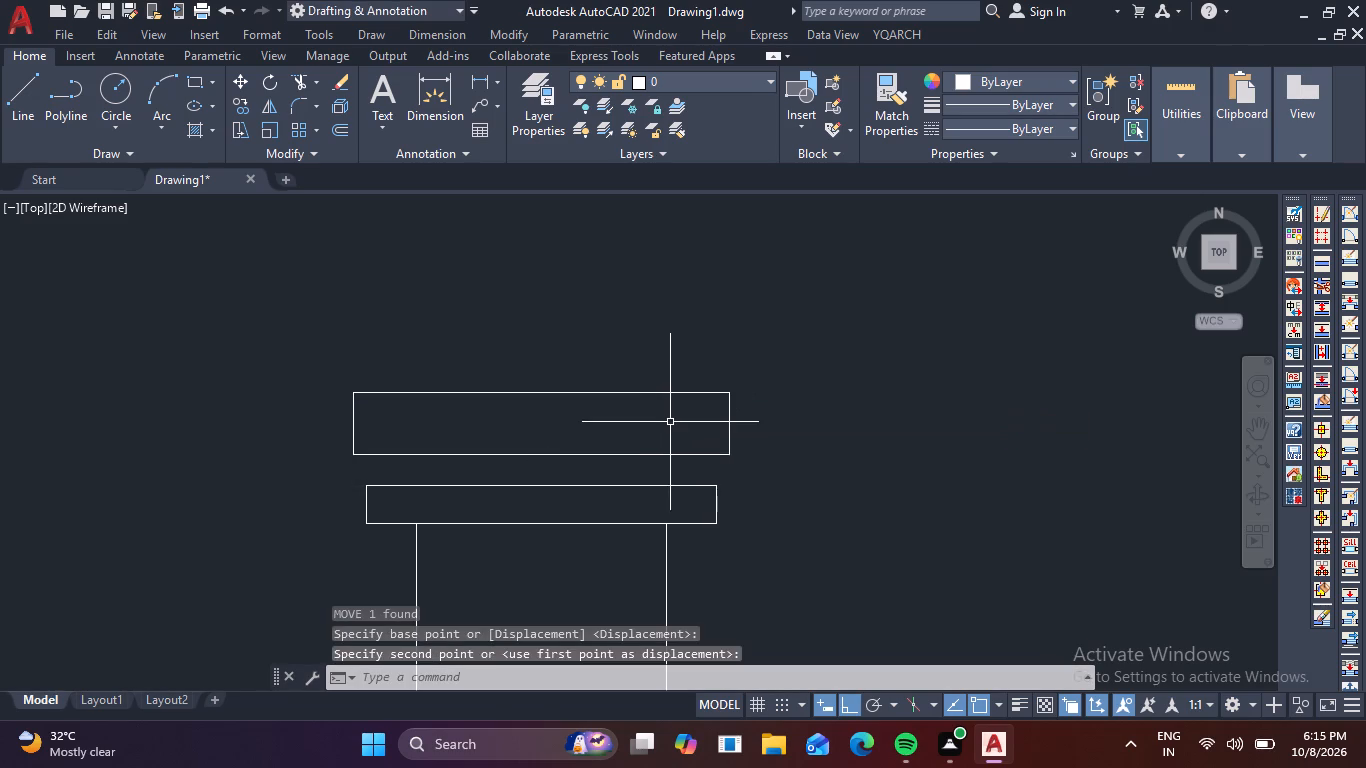
{"action": "key", "text": "Escape"}
Delete the short horizontal line lying on the raised cap rectangle's top edge, keeping the rectangle.
{"action": "left_click", "coordinate": [667, 392]}
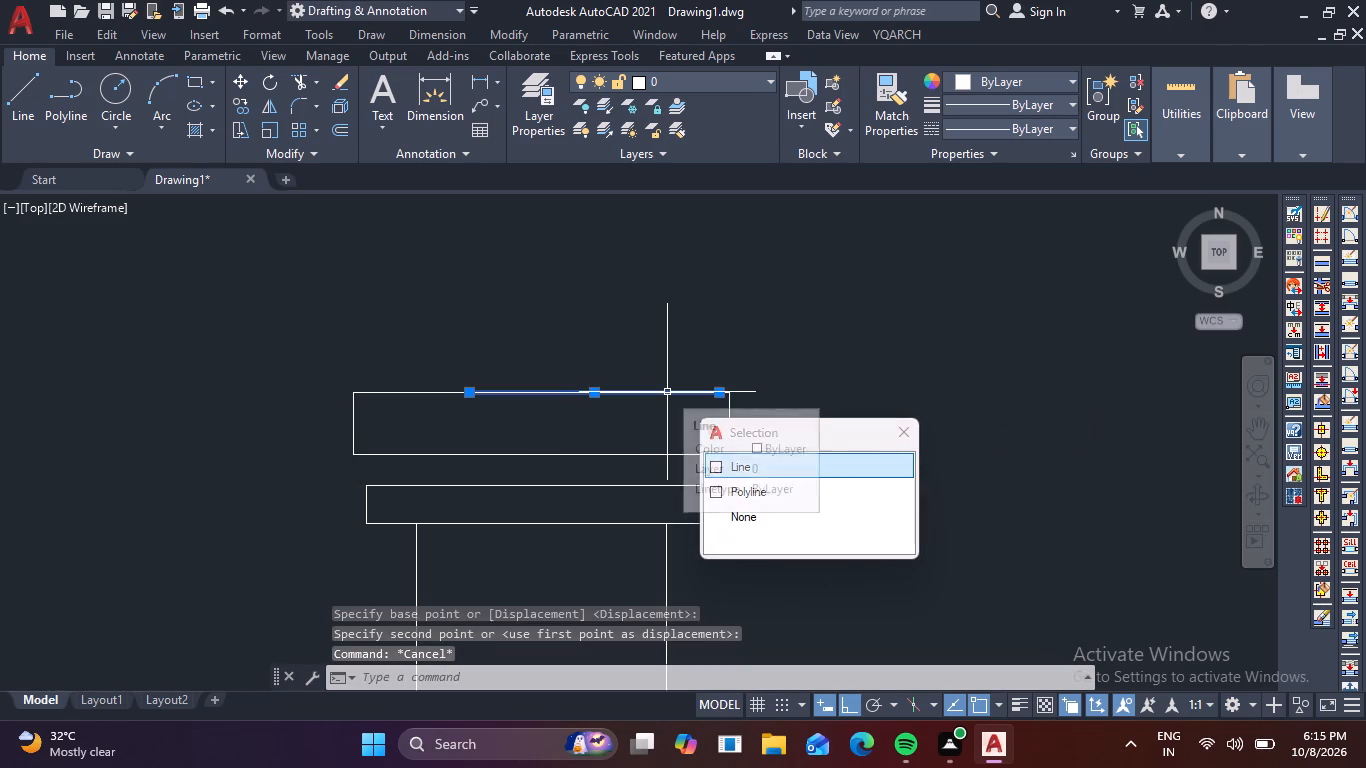
{"action": "left_click", "coordinate": [717, 467]}
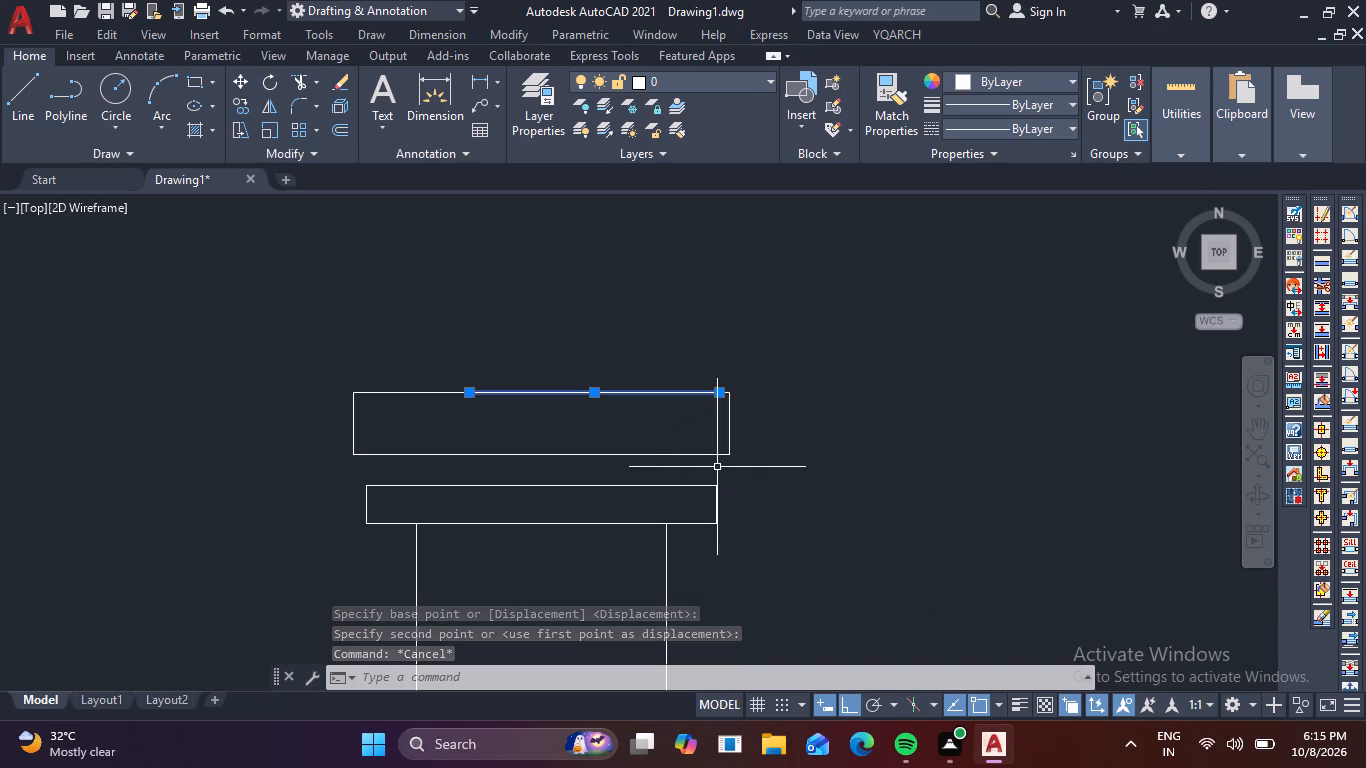
{"action": "key", "text": "Delete"}
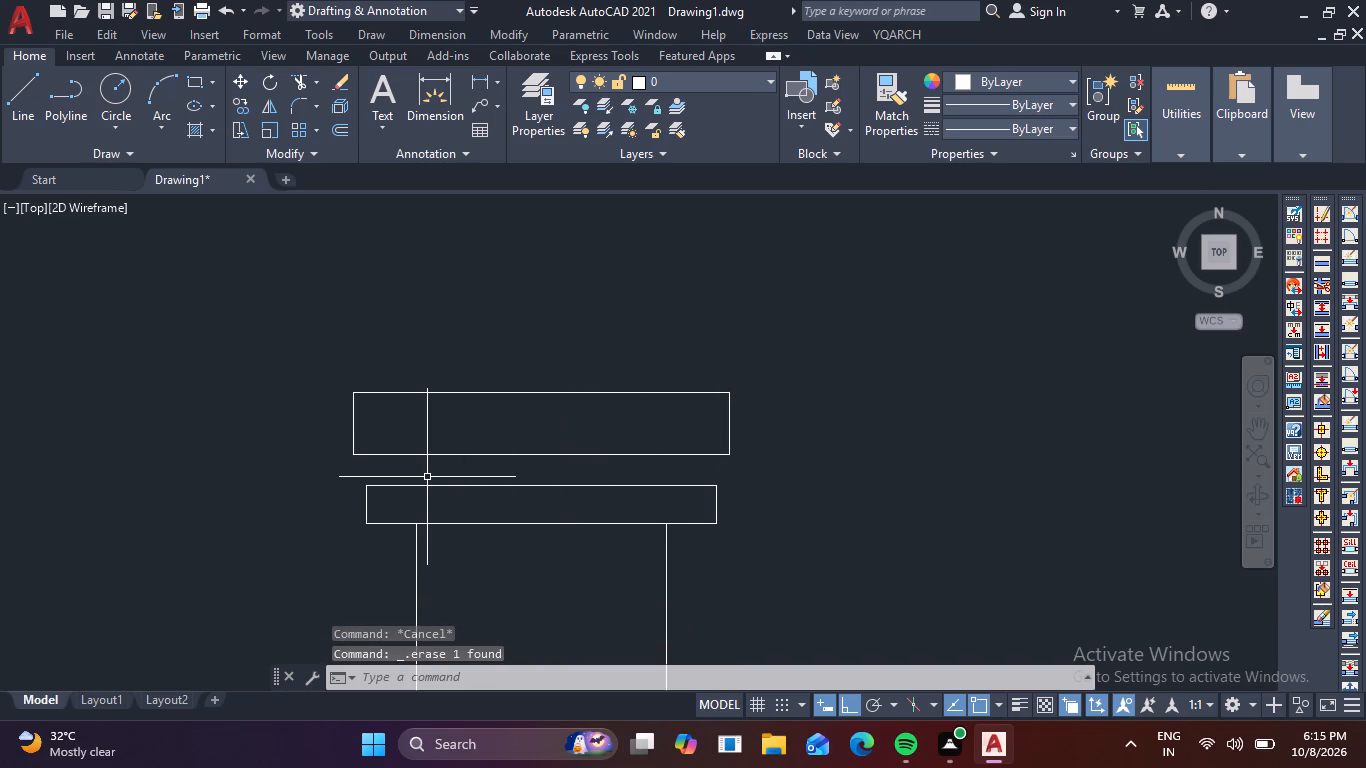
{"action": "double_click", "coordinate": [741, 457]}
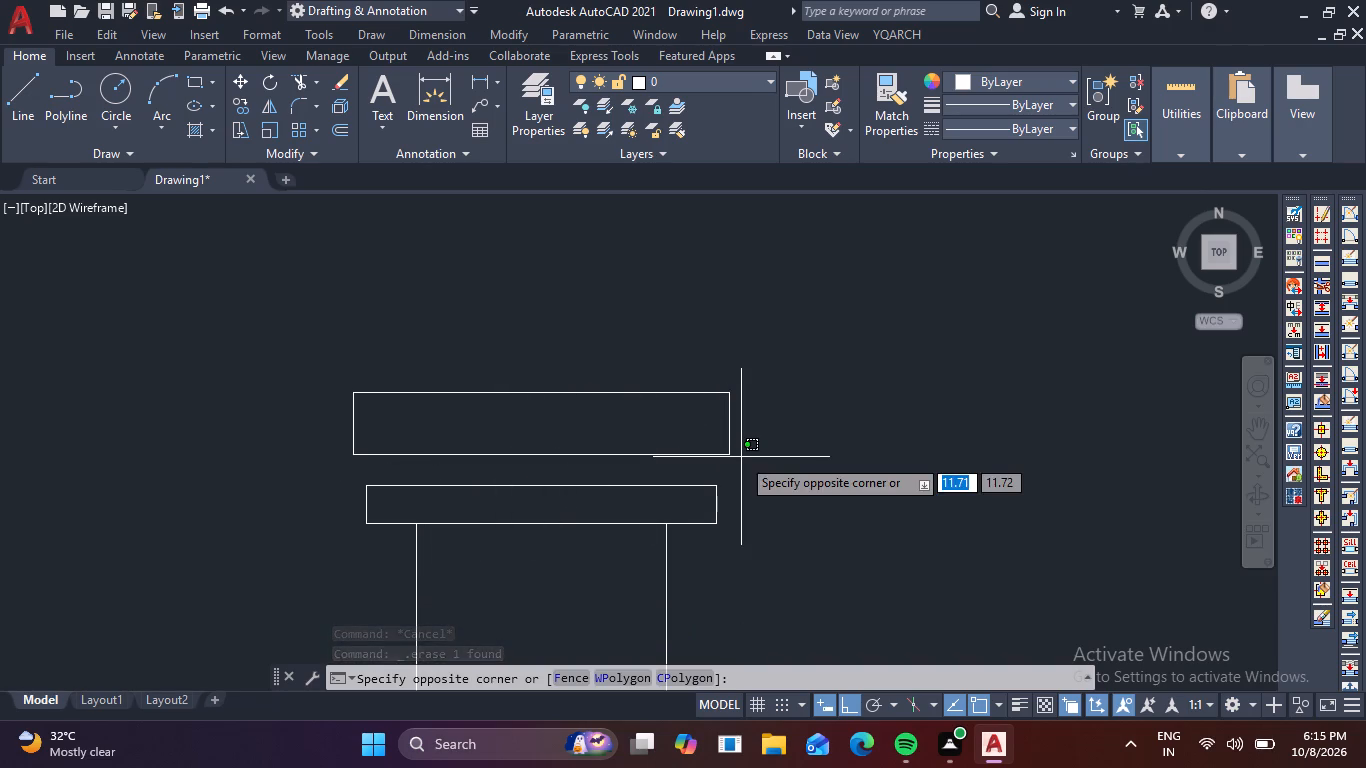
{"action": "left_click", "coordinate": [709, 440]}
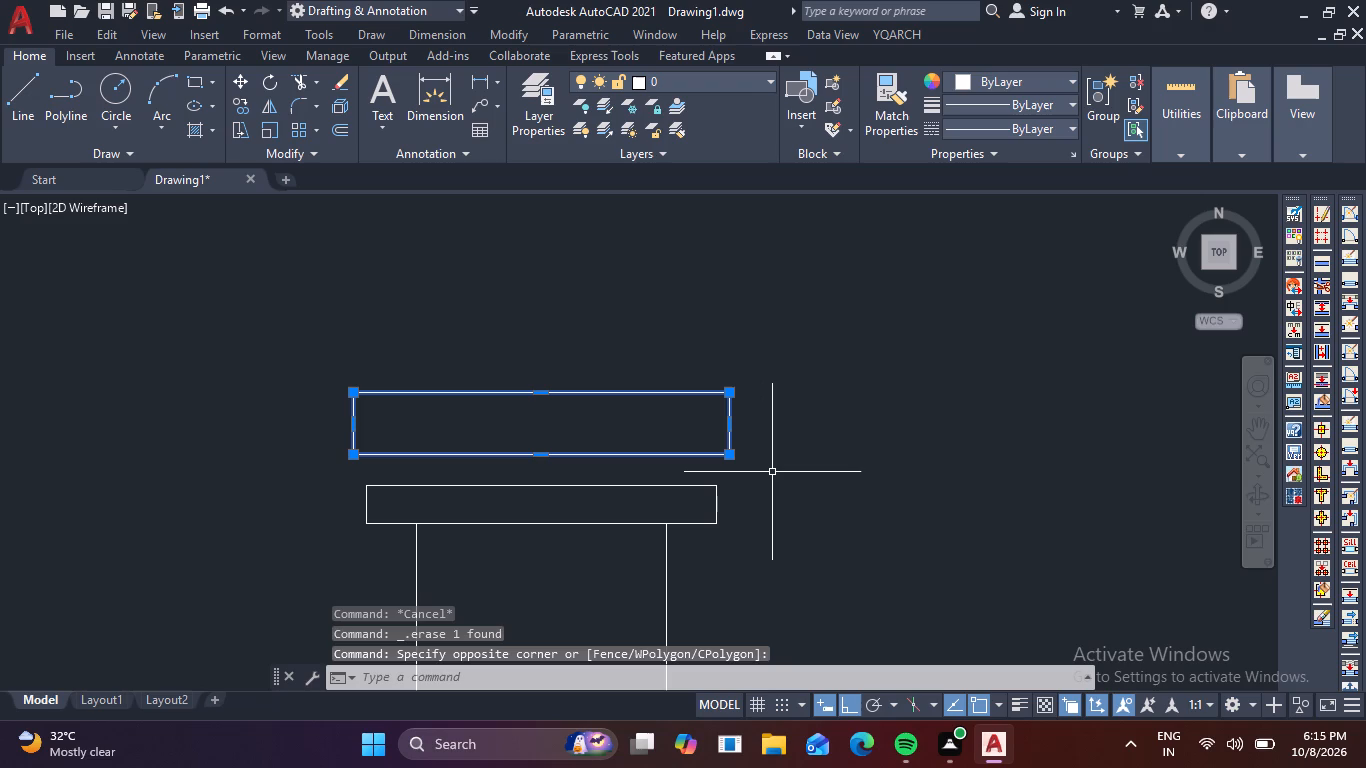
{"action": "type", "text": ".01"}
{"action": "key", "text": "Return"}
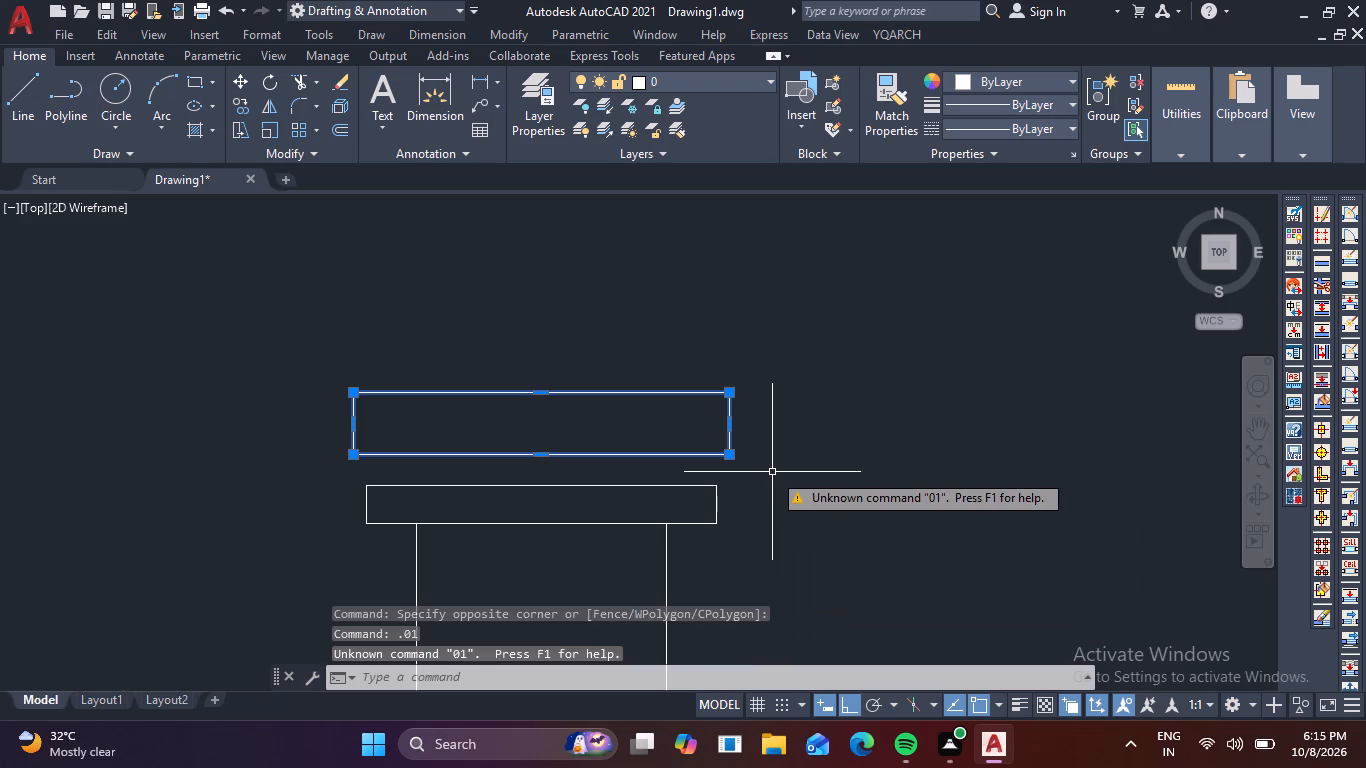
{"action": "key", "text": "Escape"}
Offset the raised cap rectangle inward by 0.01.
{"action": "key", "text": "o"}
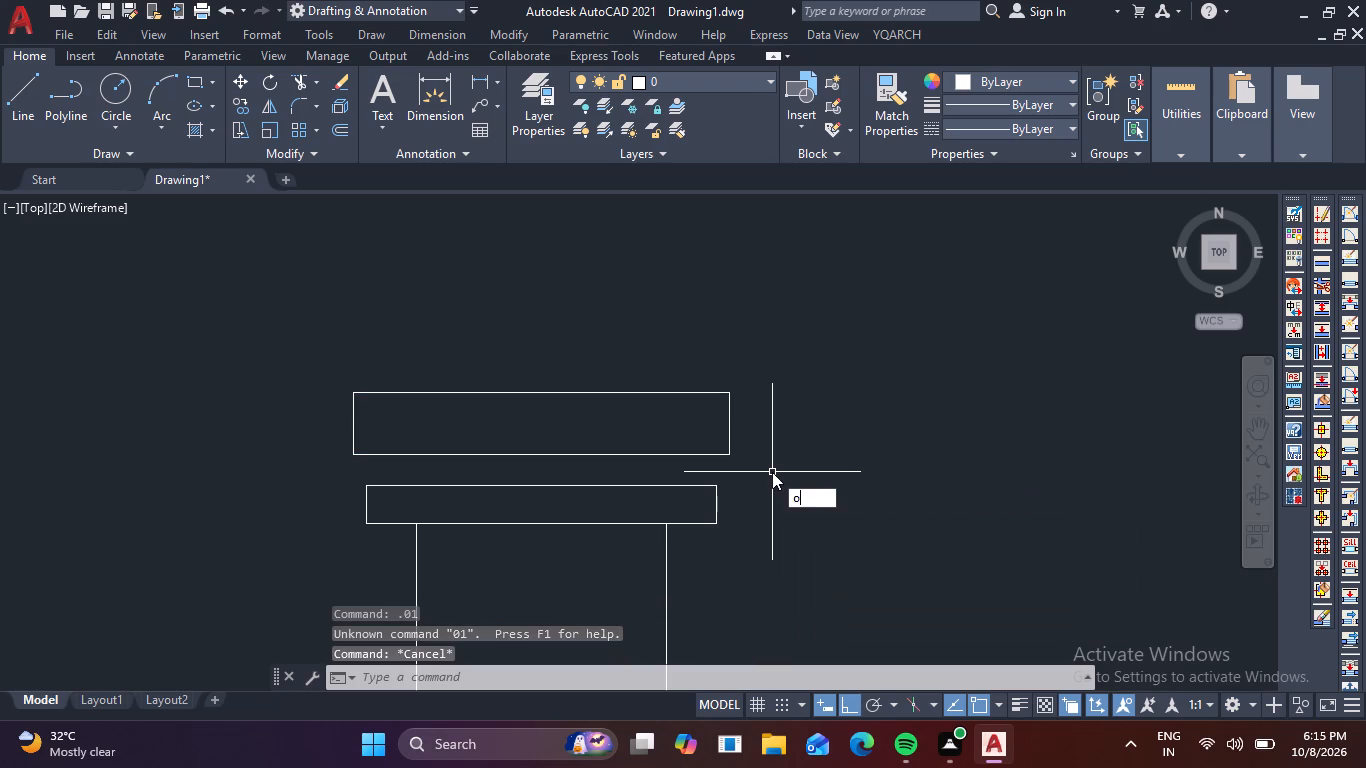
{"action": "key", "text": "Return"}
{"action": "type", "text": ".01"}
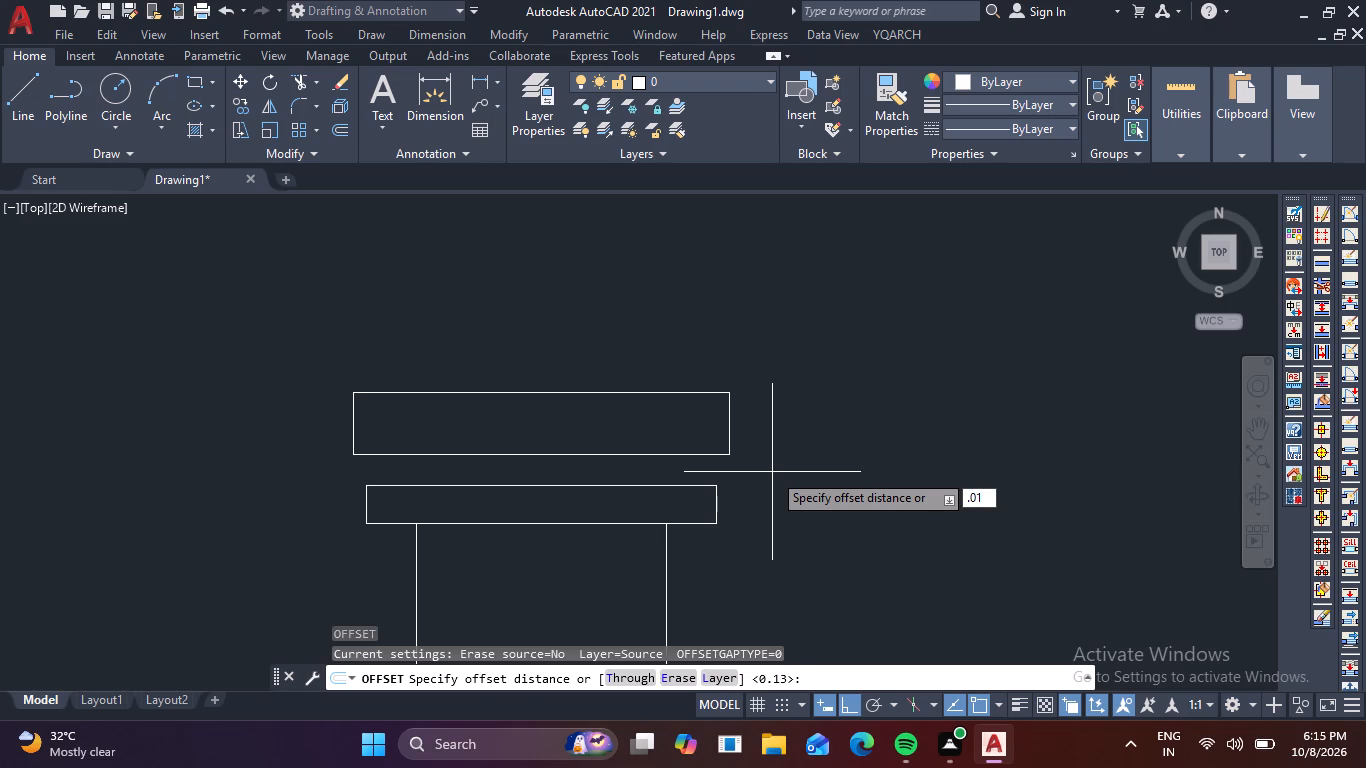
{"action": "key", "text": "Return"}
{"action": "left_click", "coordinate": [720, 451]}
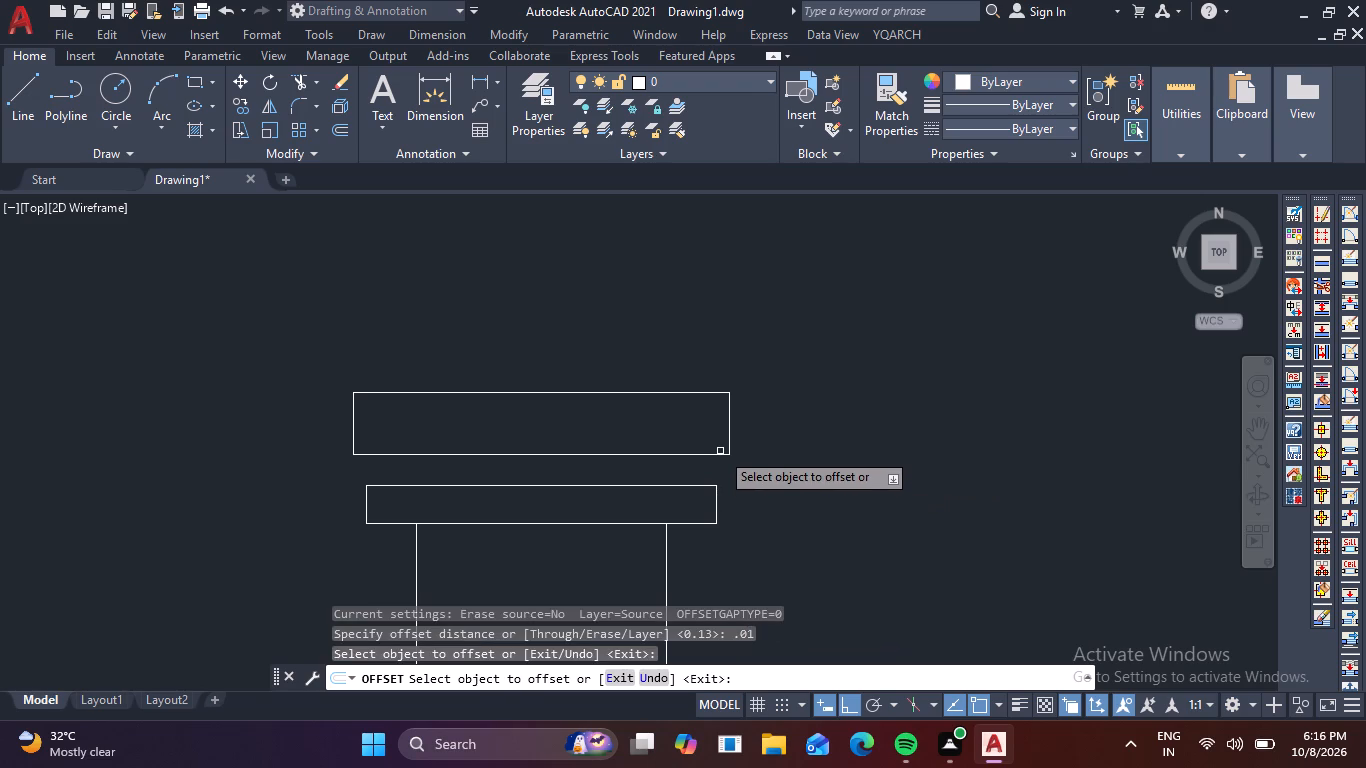
{"action": "left_click", "coordinate": [724, 457]}
{"action": "left_click", "coordinate": [693, 444]}
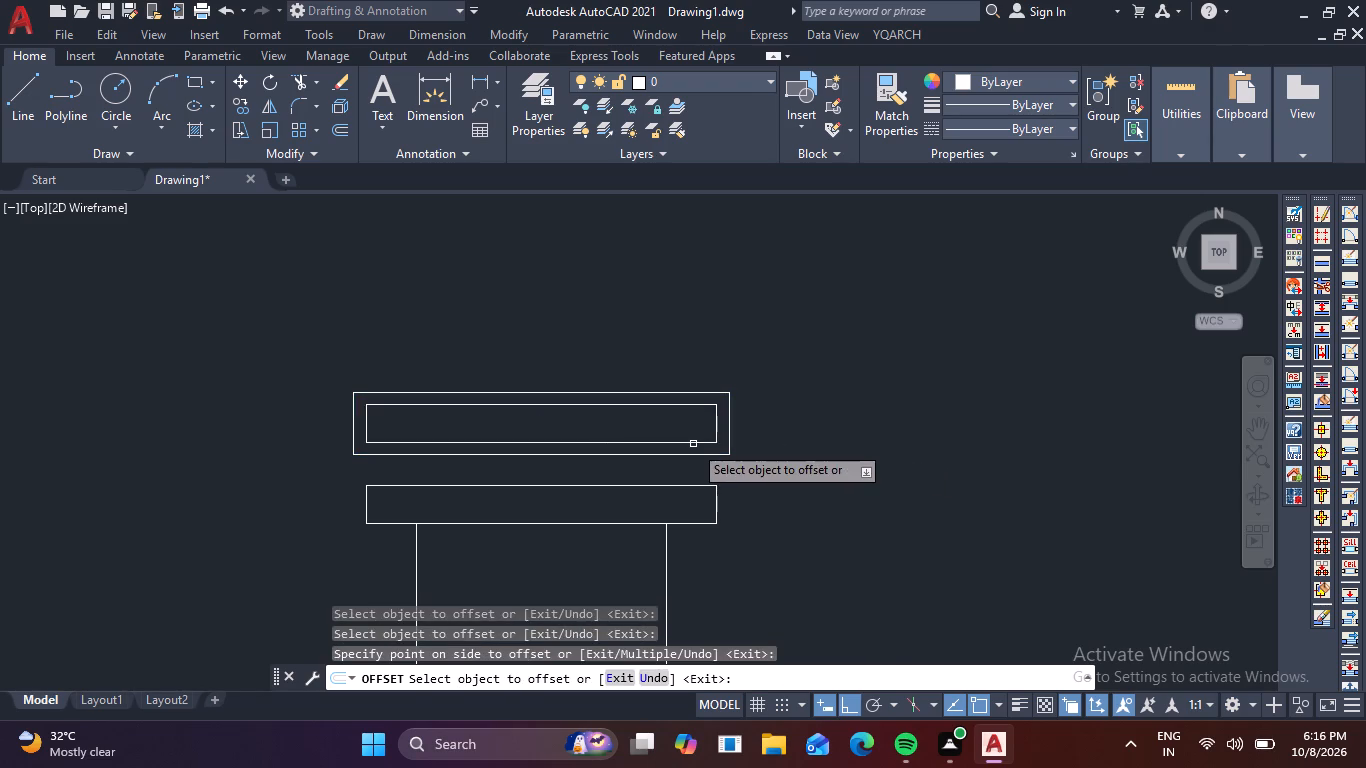
{"action": "key", "text": "Escape"}
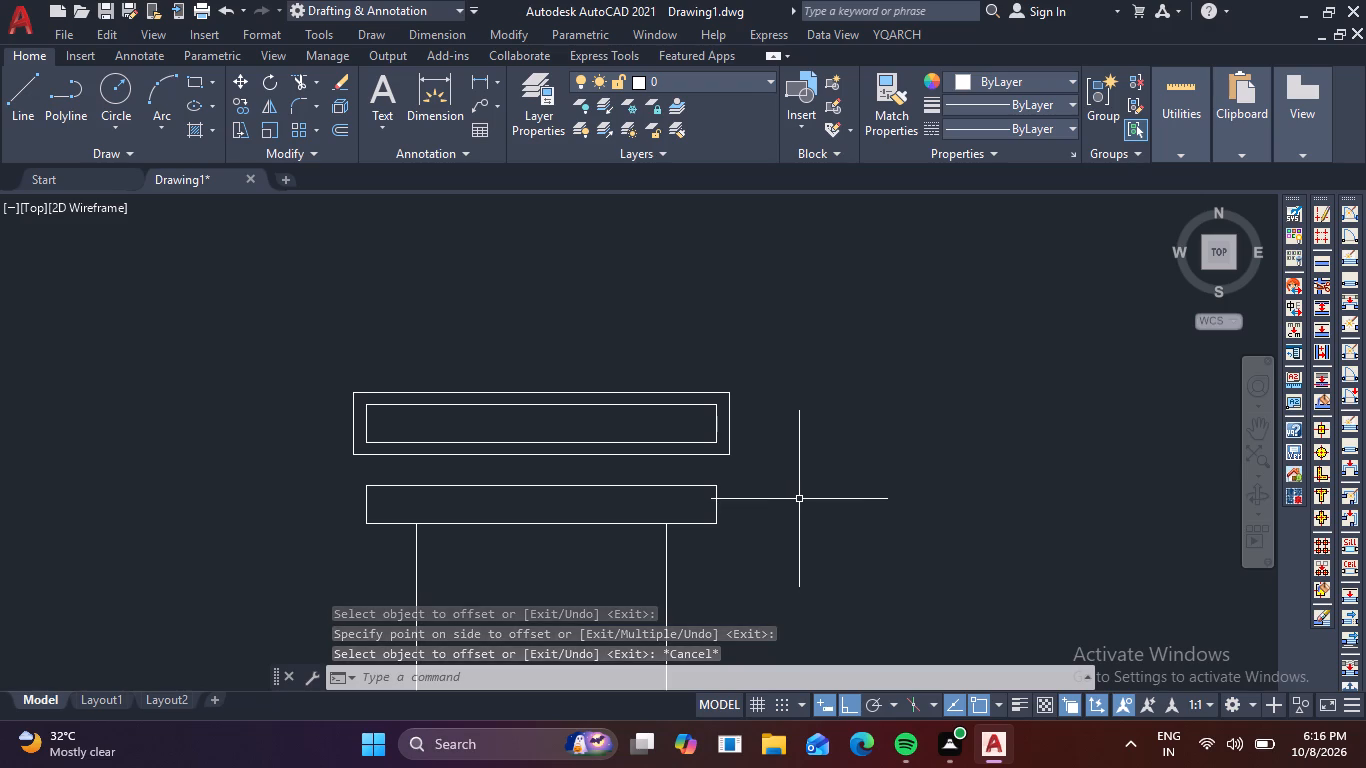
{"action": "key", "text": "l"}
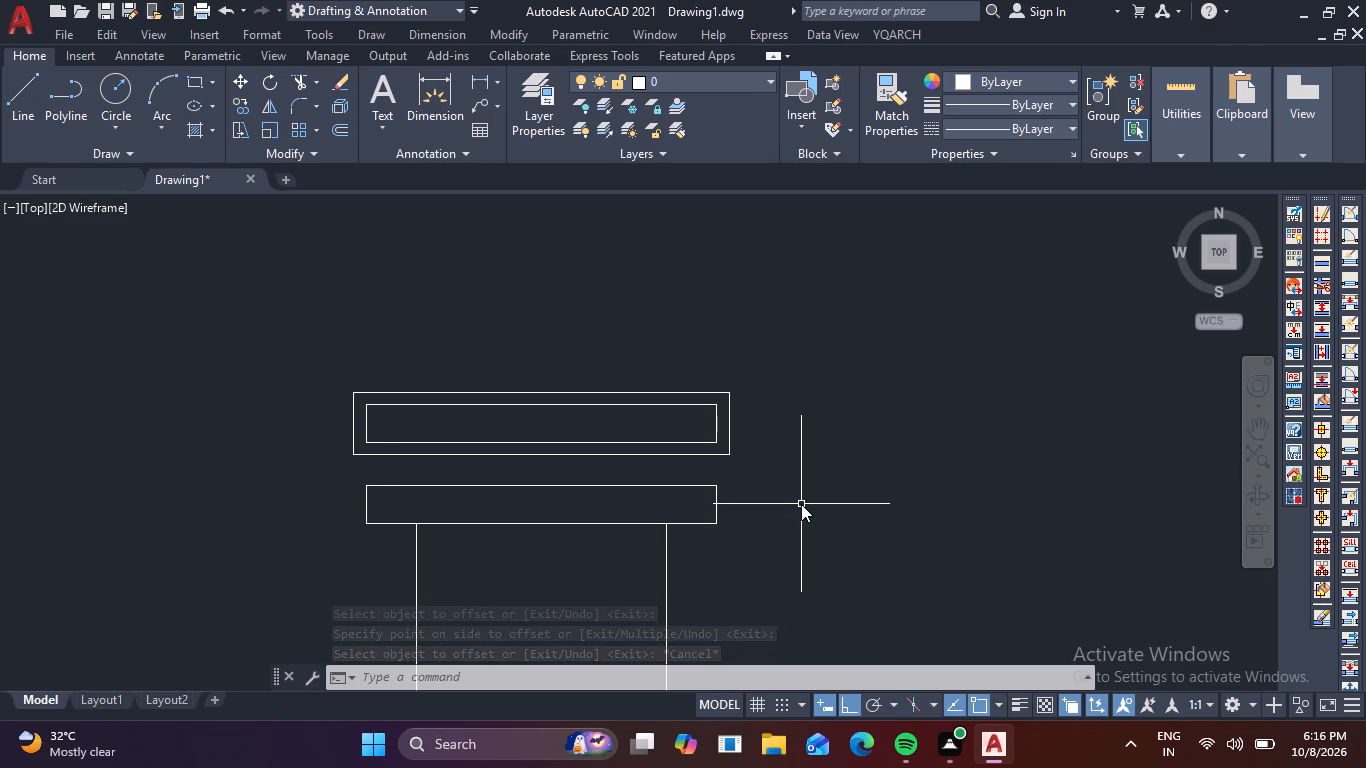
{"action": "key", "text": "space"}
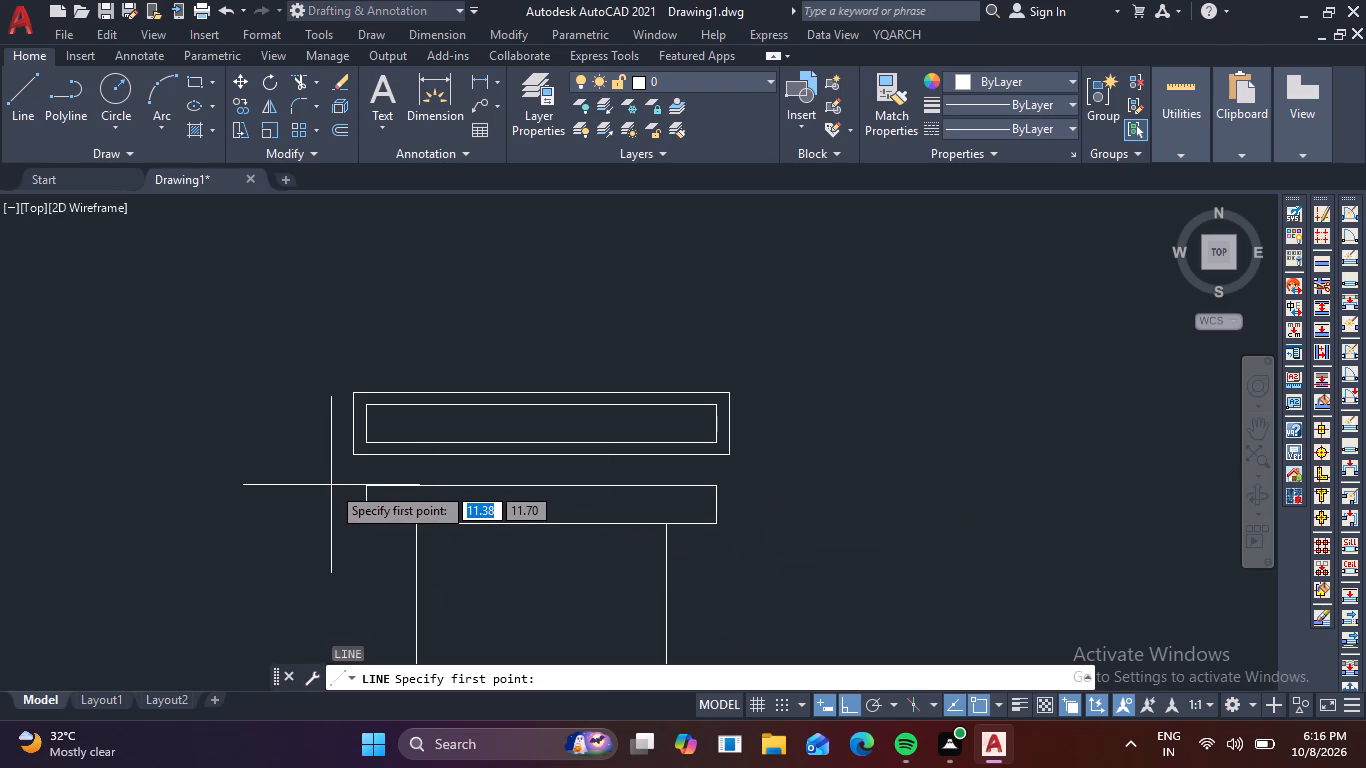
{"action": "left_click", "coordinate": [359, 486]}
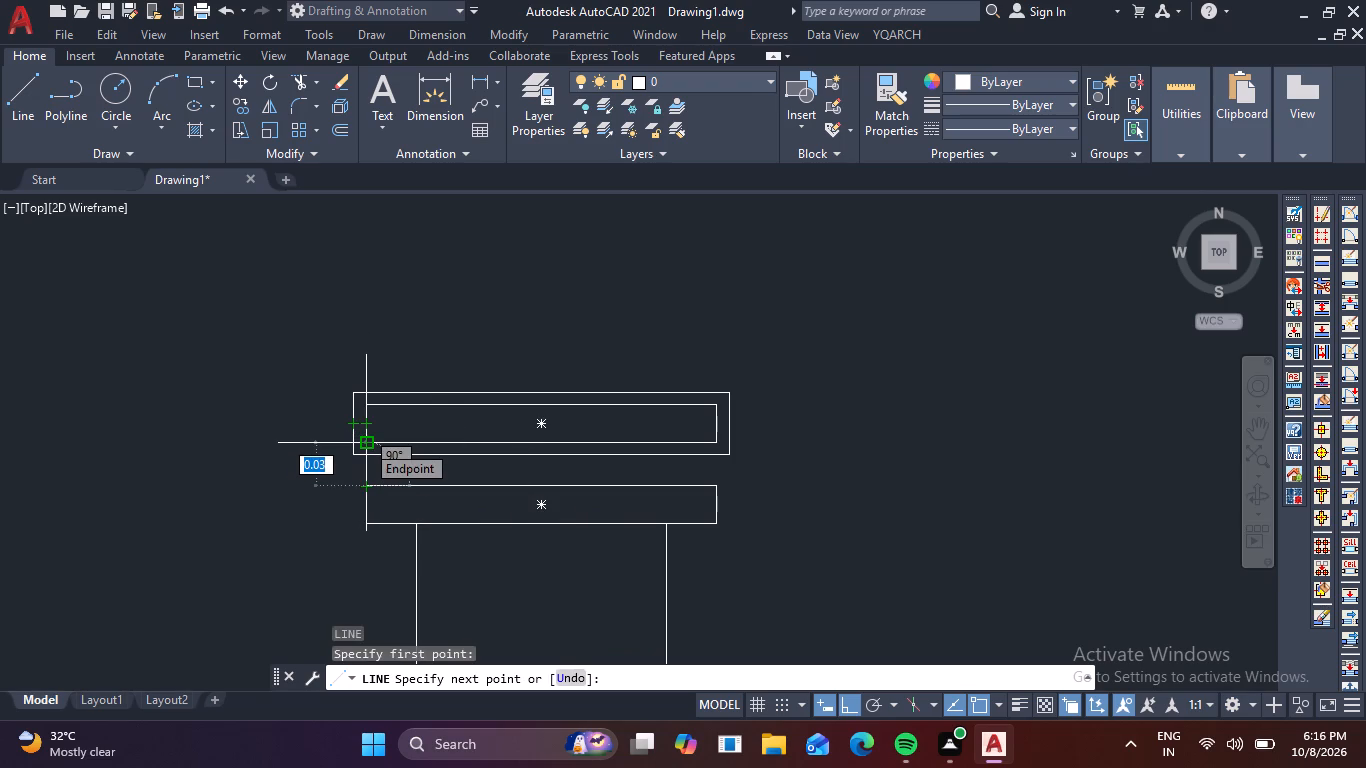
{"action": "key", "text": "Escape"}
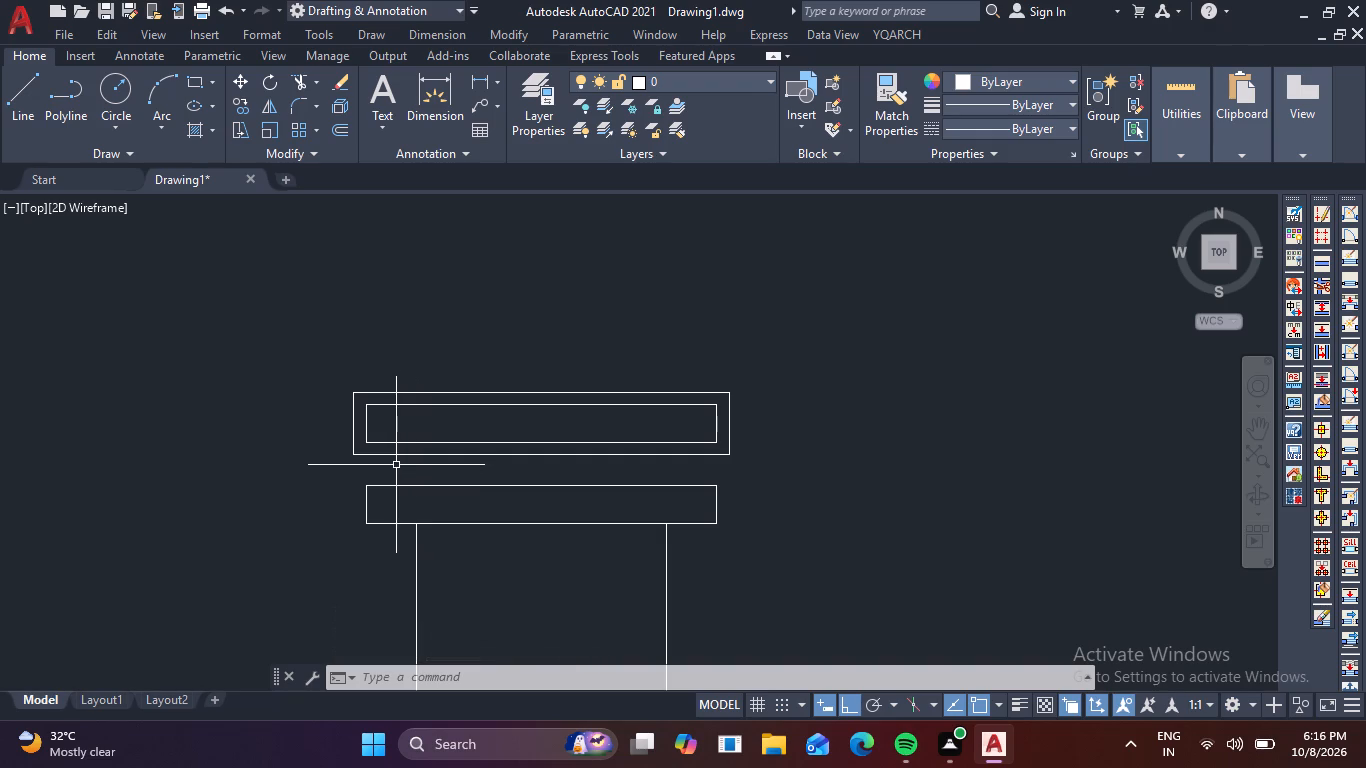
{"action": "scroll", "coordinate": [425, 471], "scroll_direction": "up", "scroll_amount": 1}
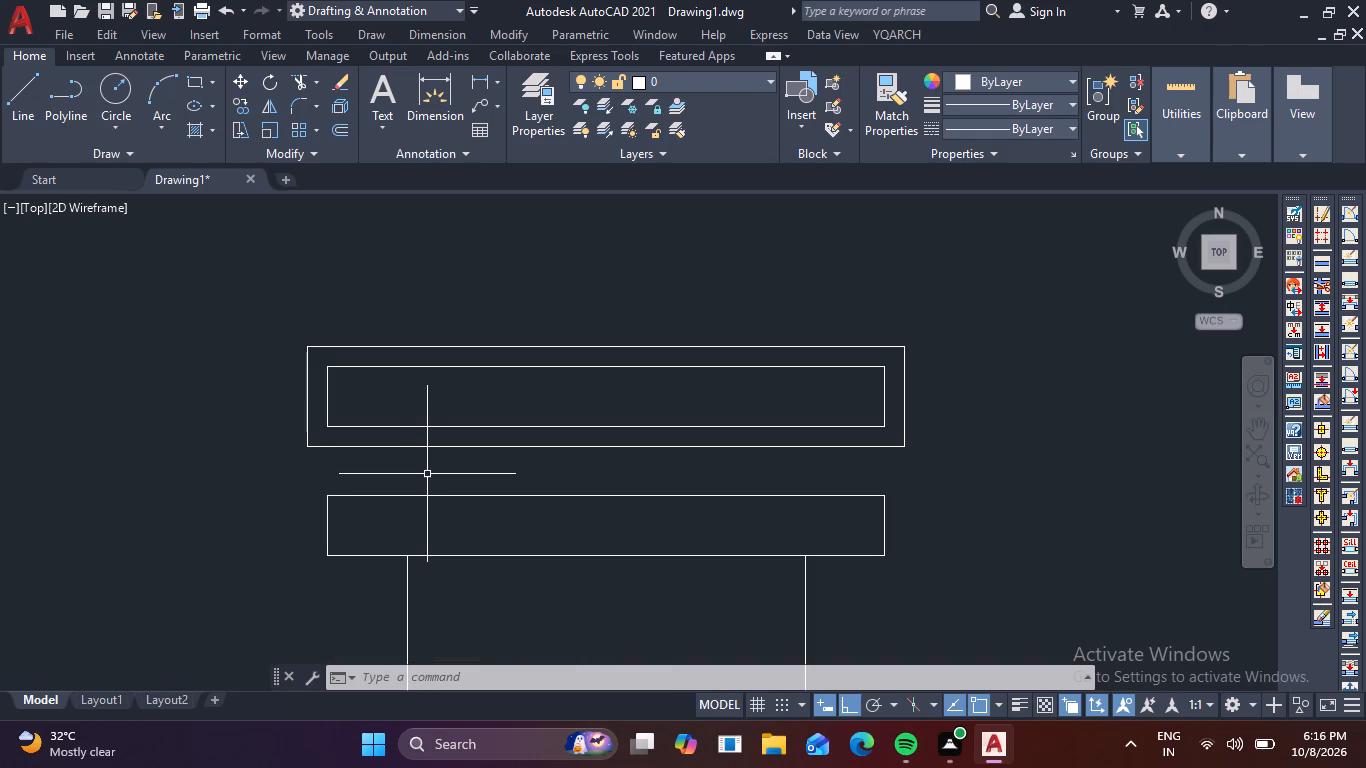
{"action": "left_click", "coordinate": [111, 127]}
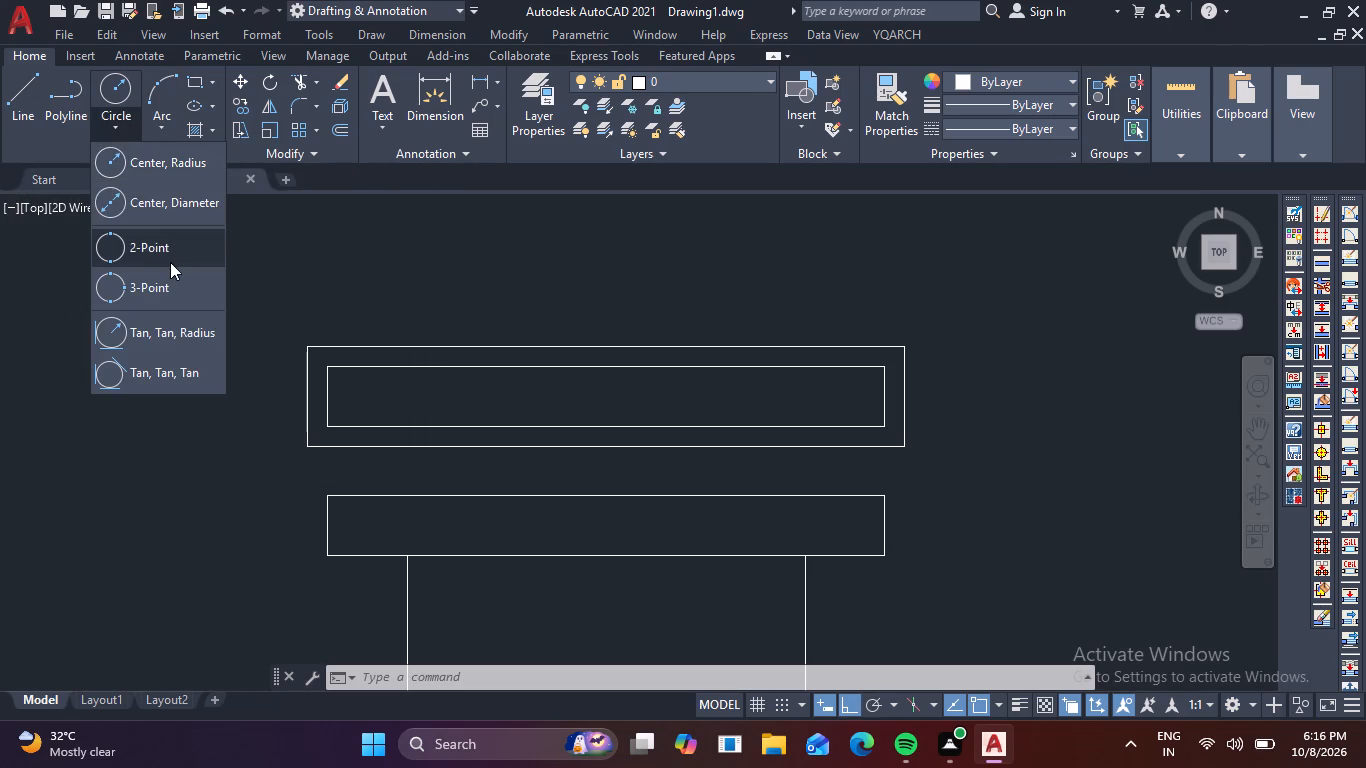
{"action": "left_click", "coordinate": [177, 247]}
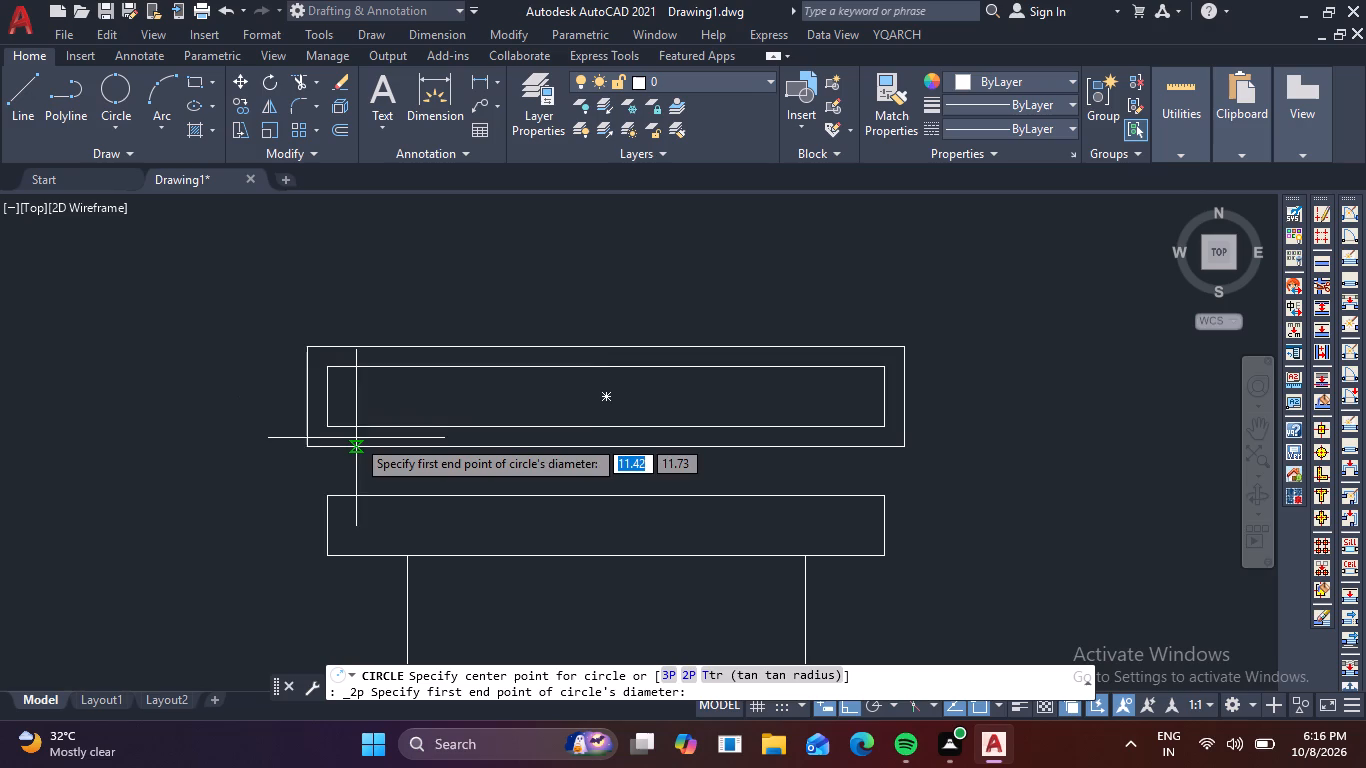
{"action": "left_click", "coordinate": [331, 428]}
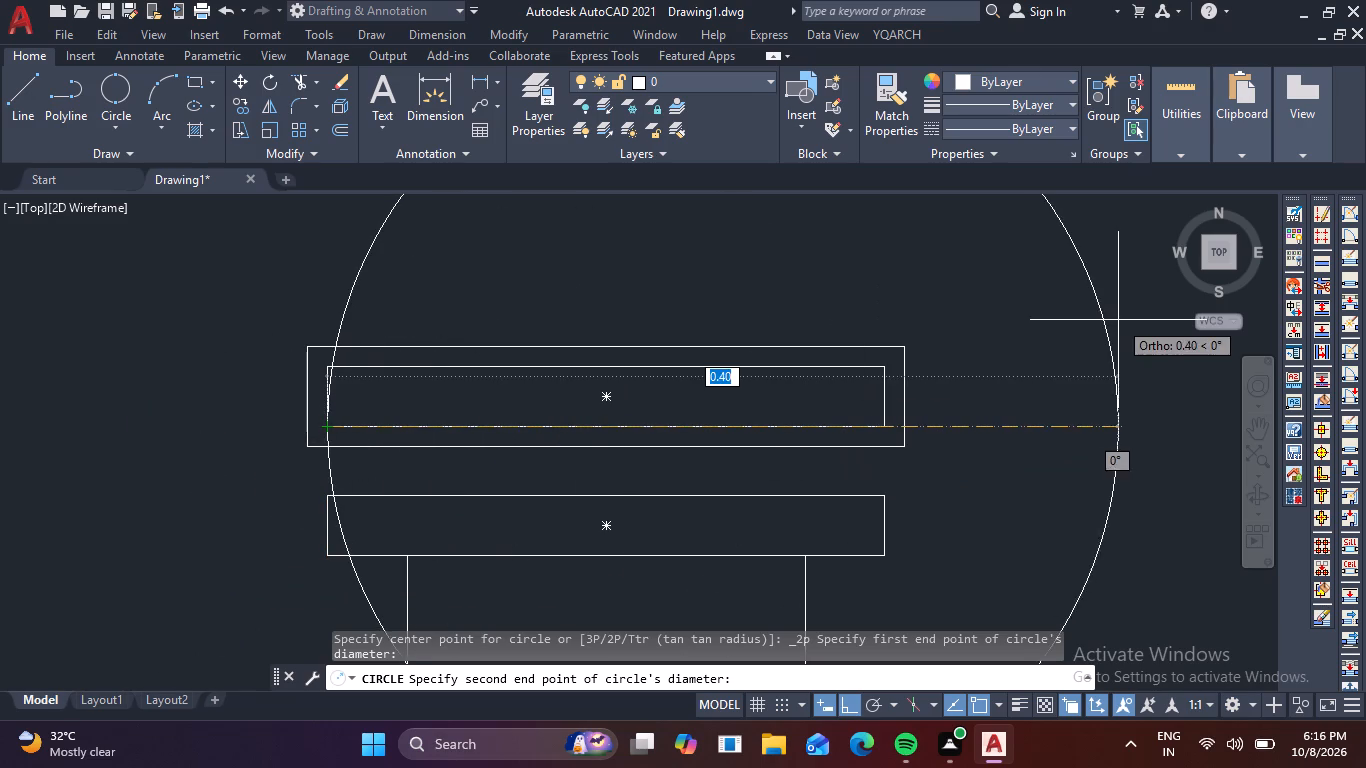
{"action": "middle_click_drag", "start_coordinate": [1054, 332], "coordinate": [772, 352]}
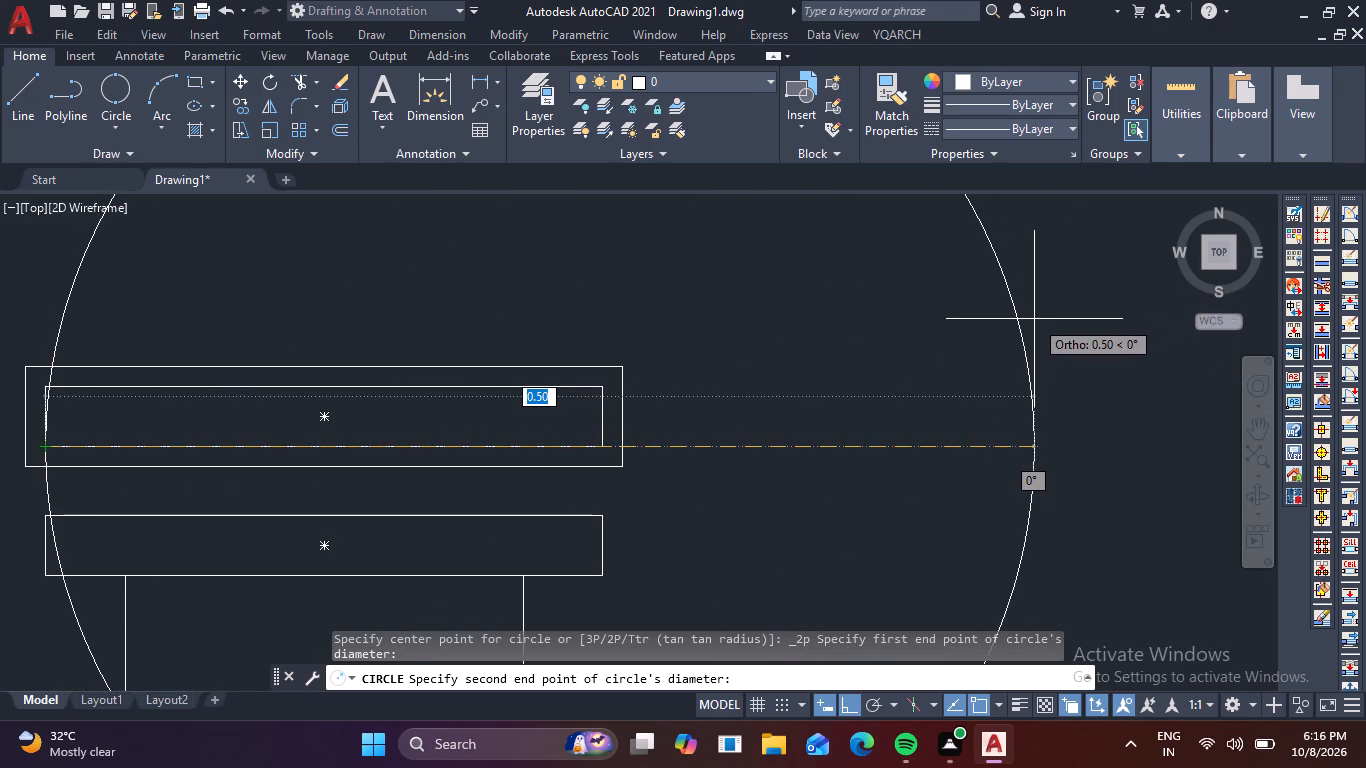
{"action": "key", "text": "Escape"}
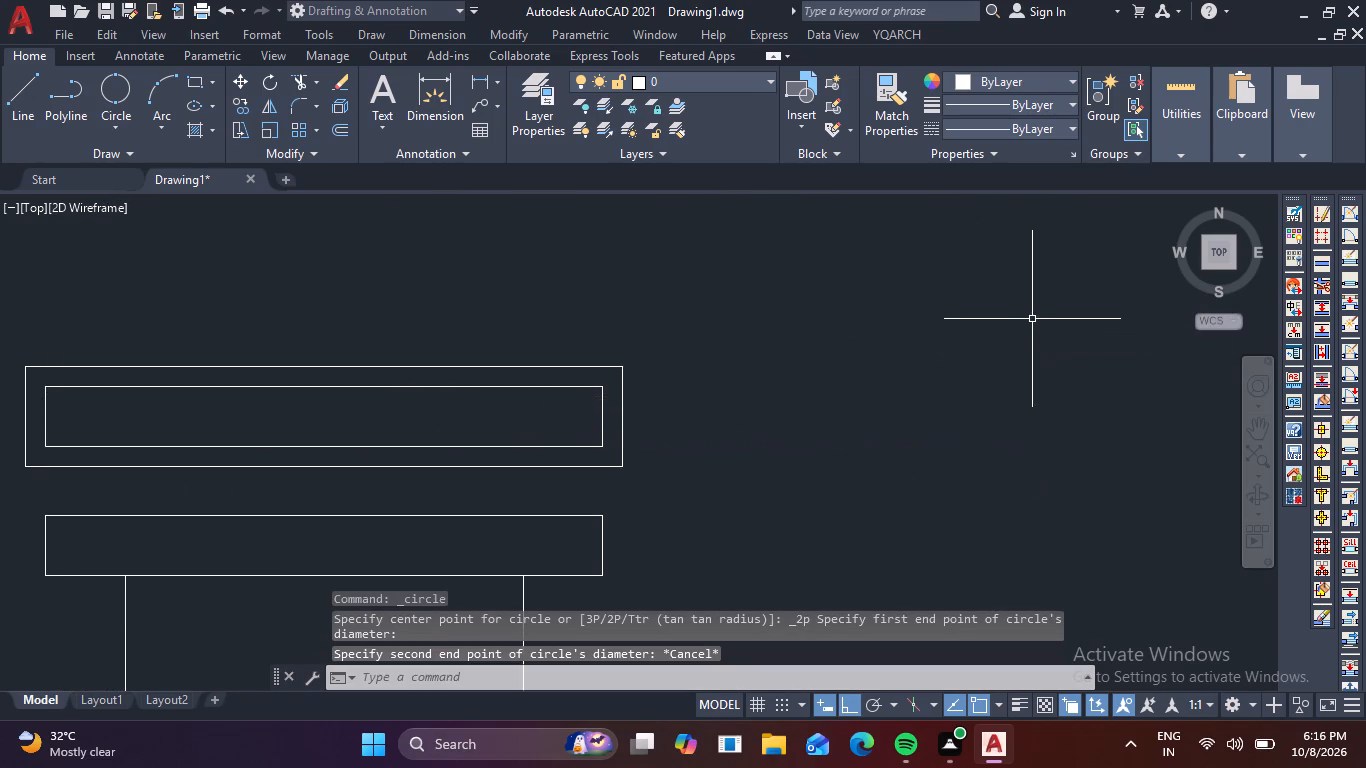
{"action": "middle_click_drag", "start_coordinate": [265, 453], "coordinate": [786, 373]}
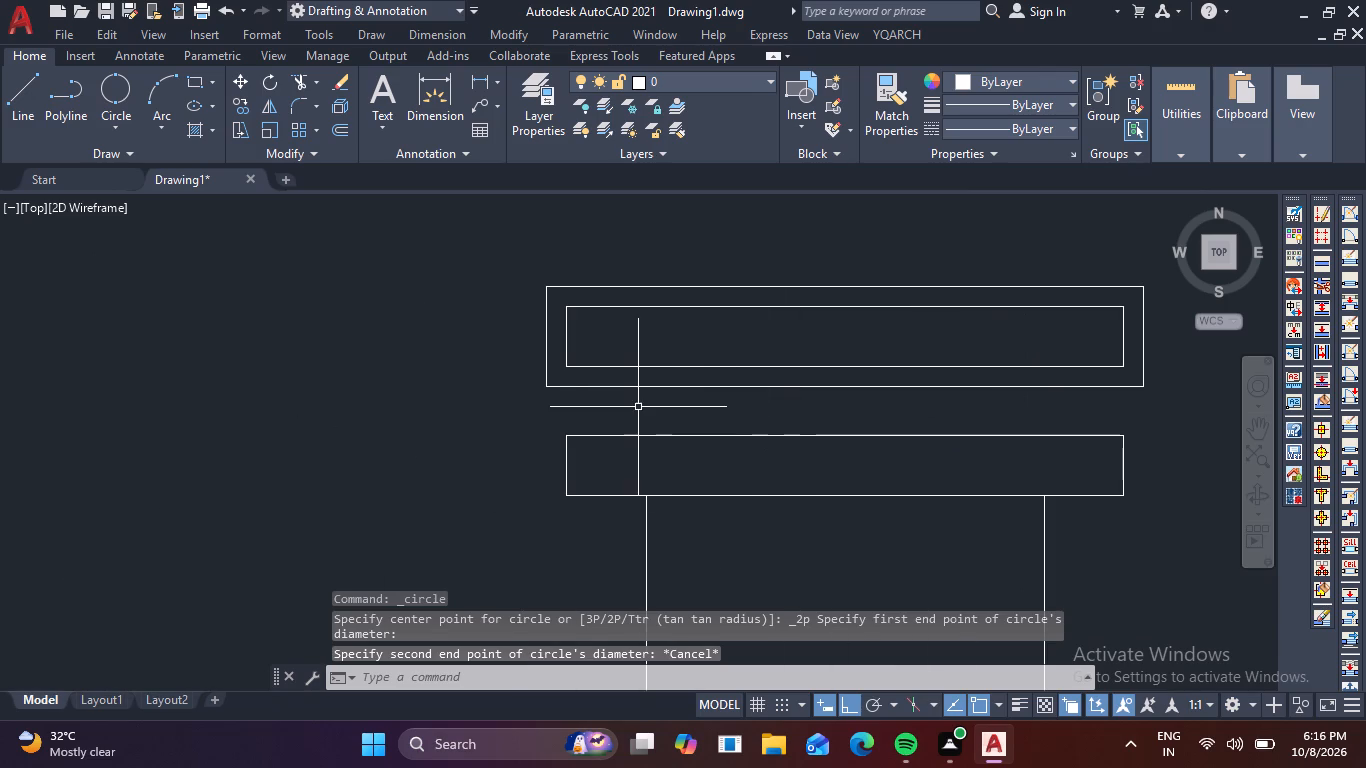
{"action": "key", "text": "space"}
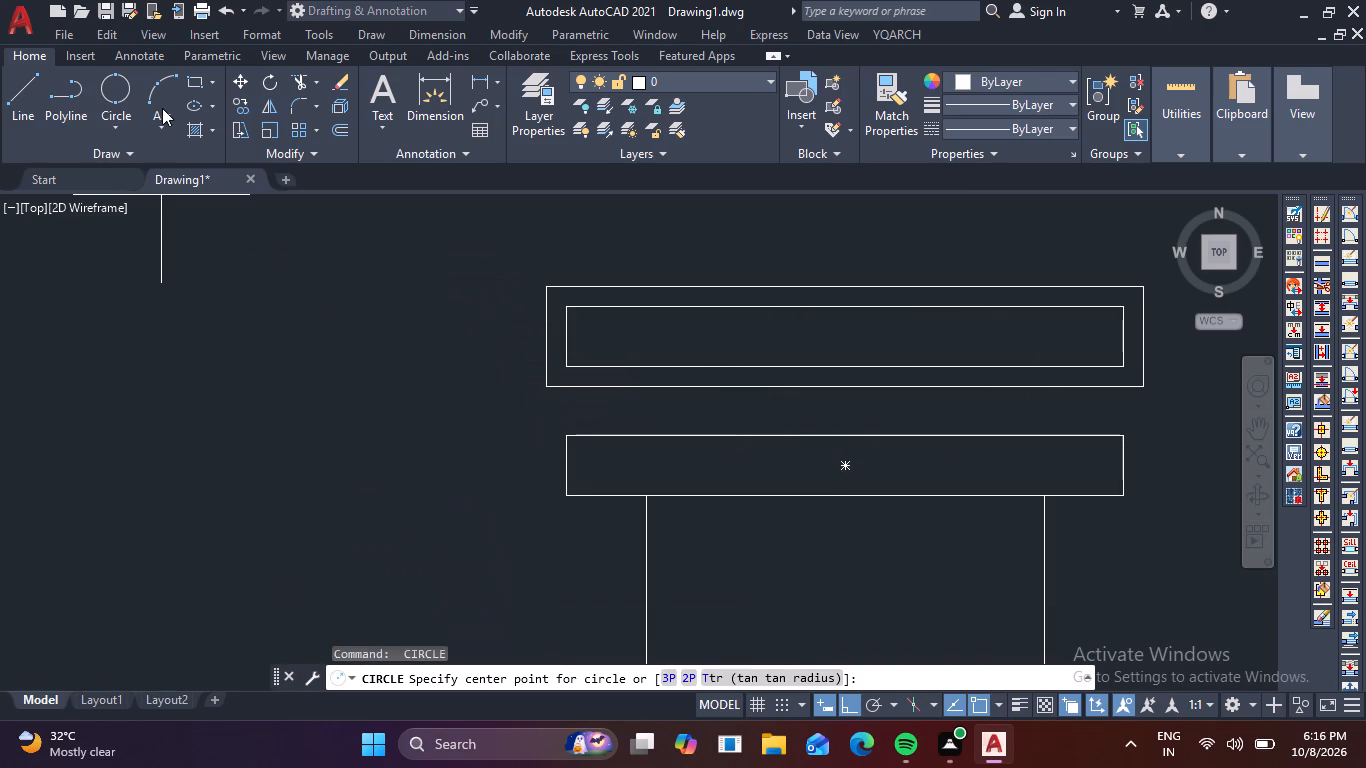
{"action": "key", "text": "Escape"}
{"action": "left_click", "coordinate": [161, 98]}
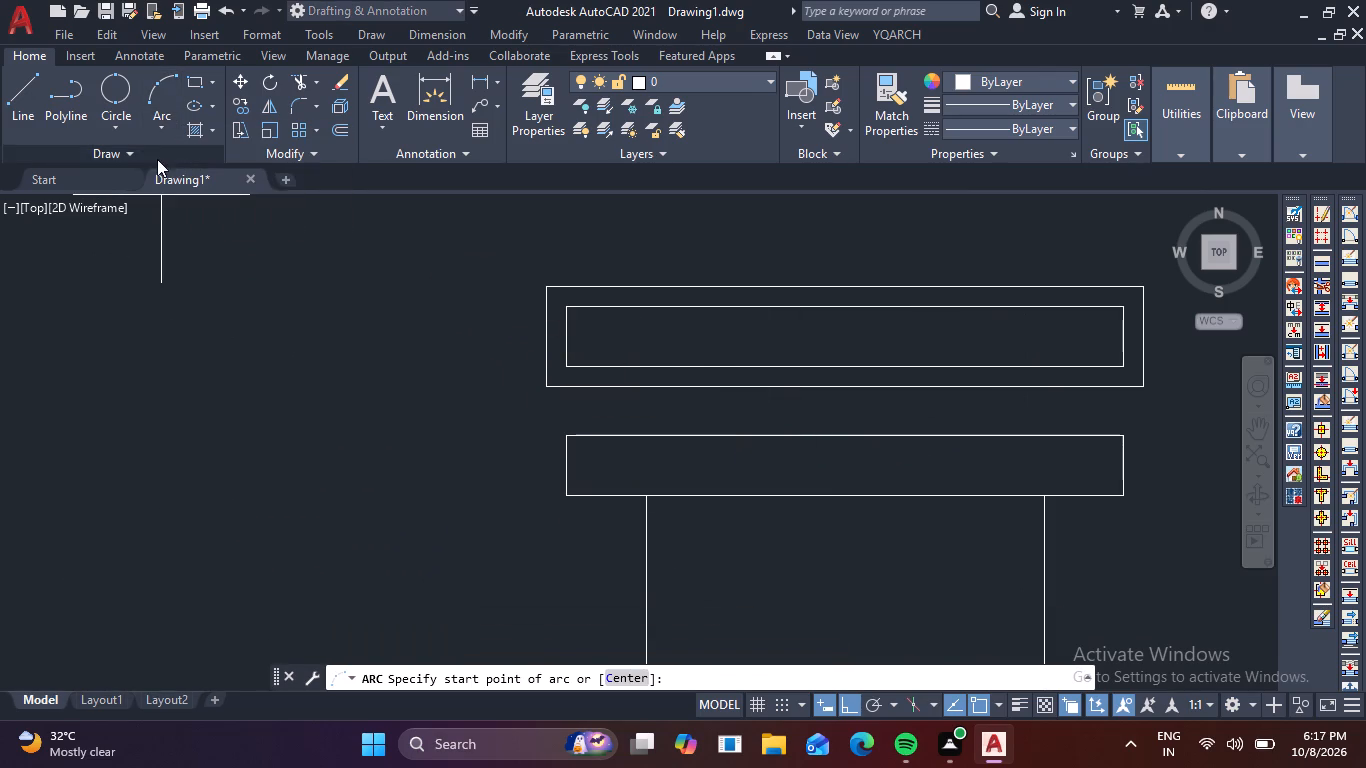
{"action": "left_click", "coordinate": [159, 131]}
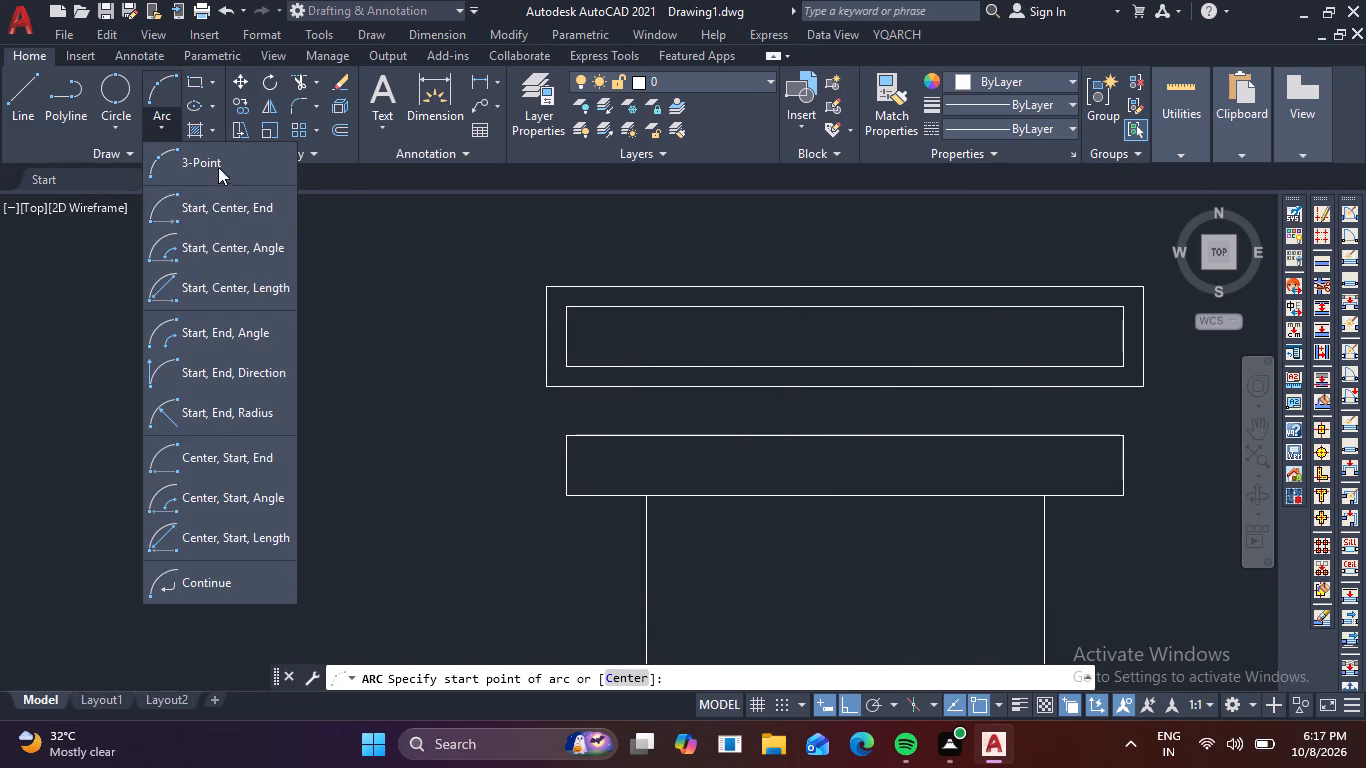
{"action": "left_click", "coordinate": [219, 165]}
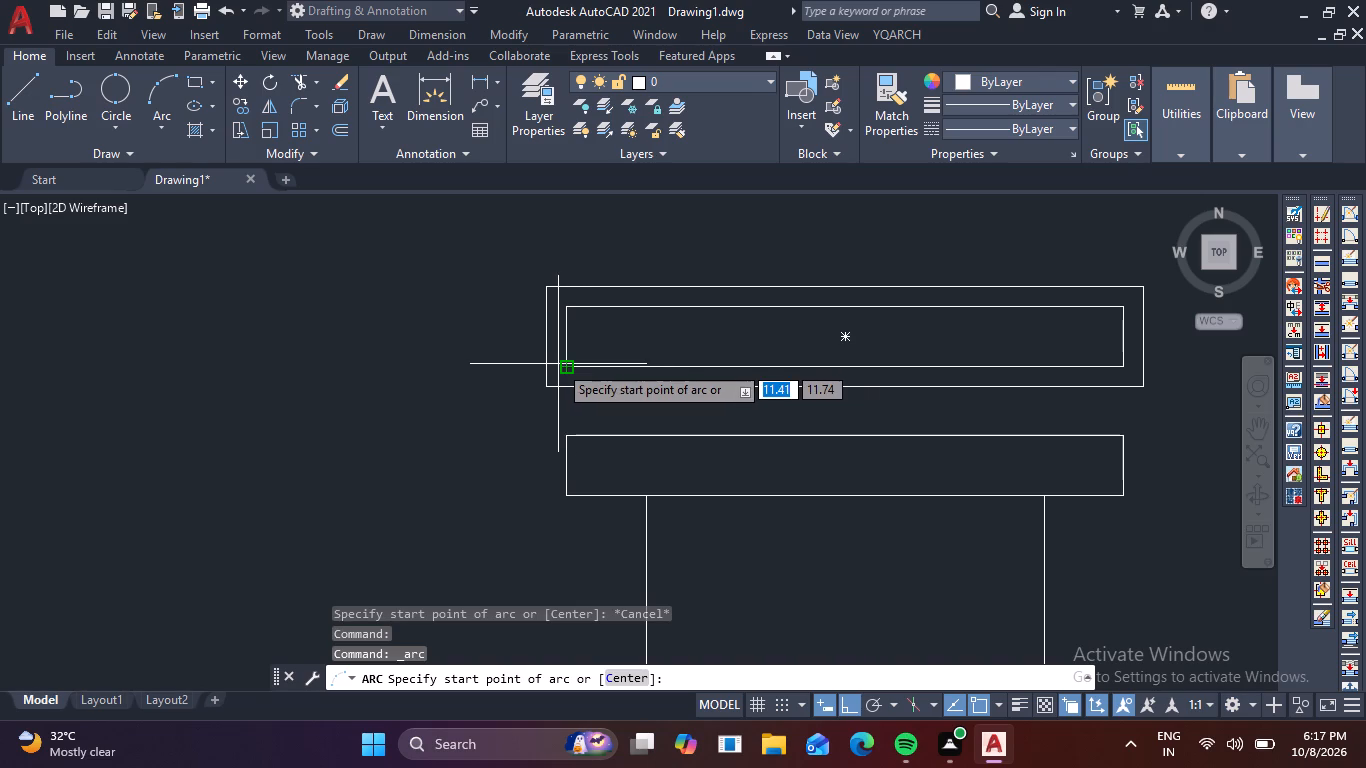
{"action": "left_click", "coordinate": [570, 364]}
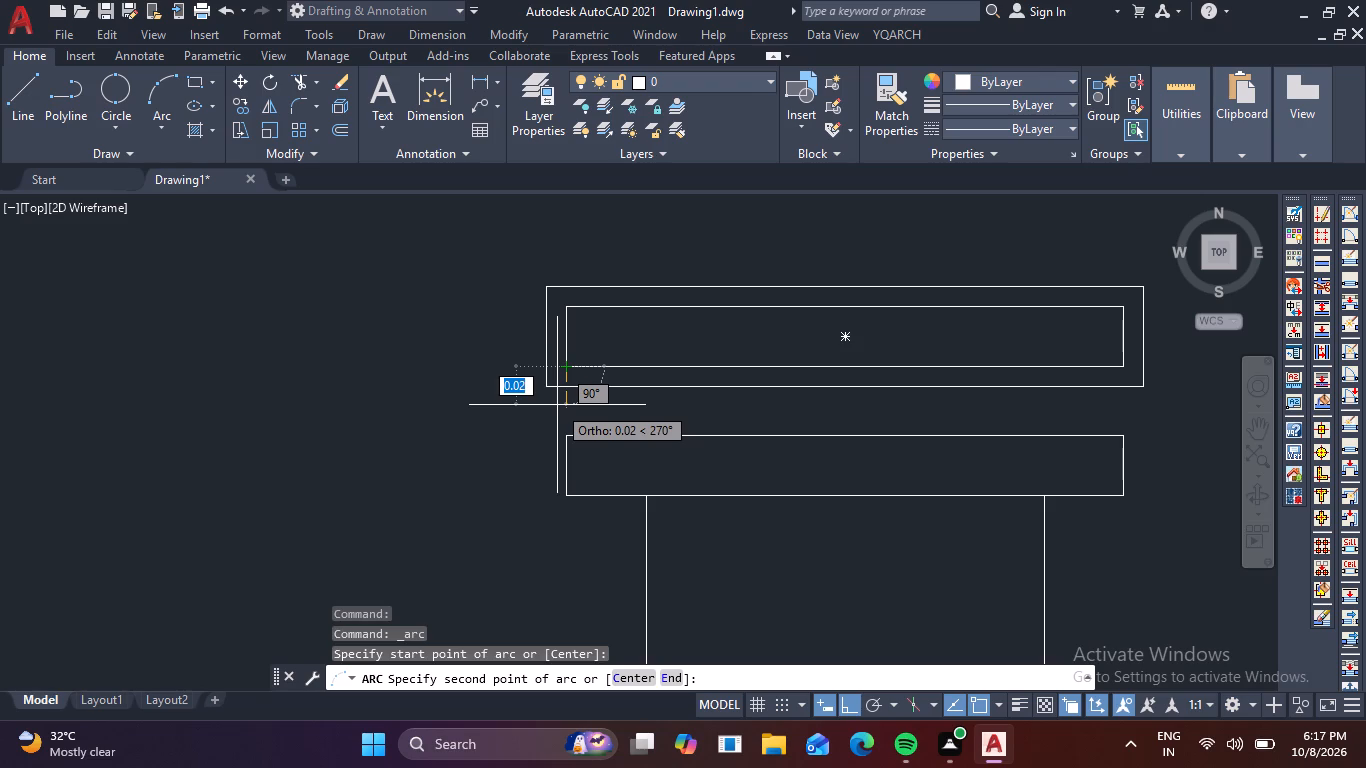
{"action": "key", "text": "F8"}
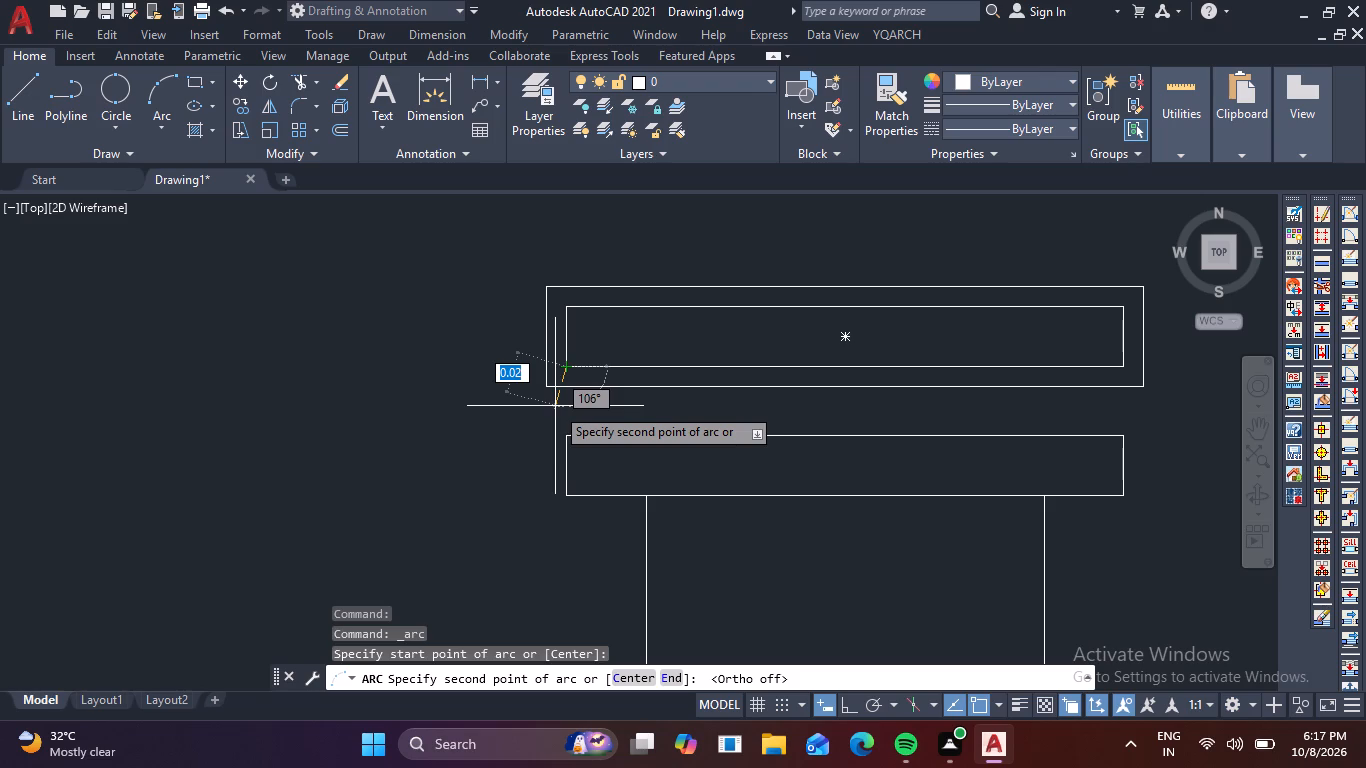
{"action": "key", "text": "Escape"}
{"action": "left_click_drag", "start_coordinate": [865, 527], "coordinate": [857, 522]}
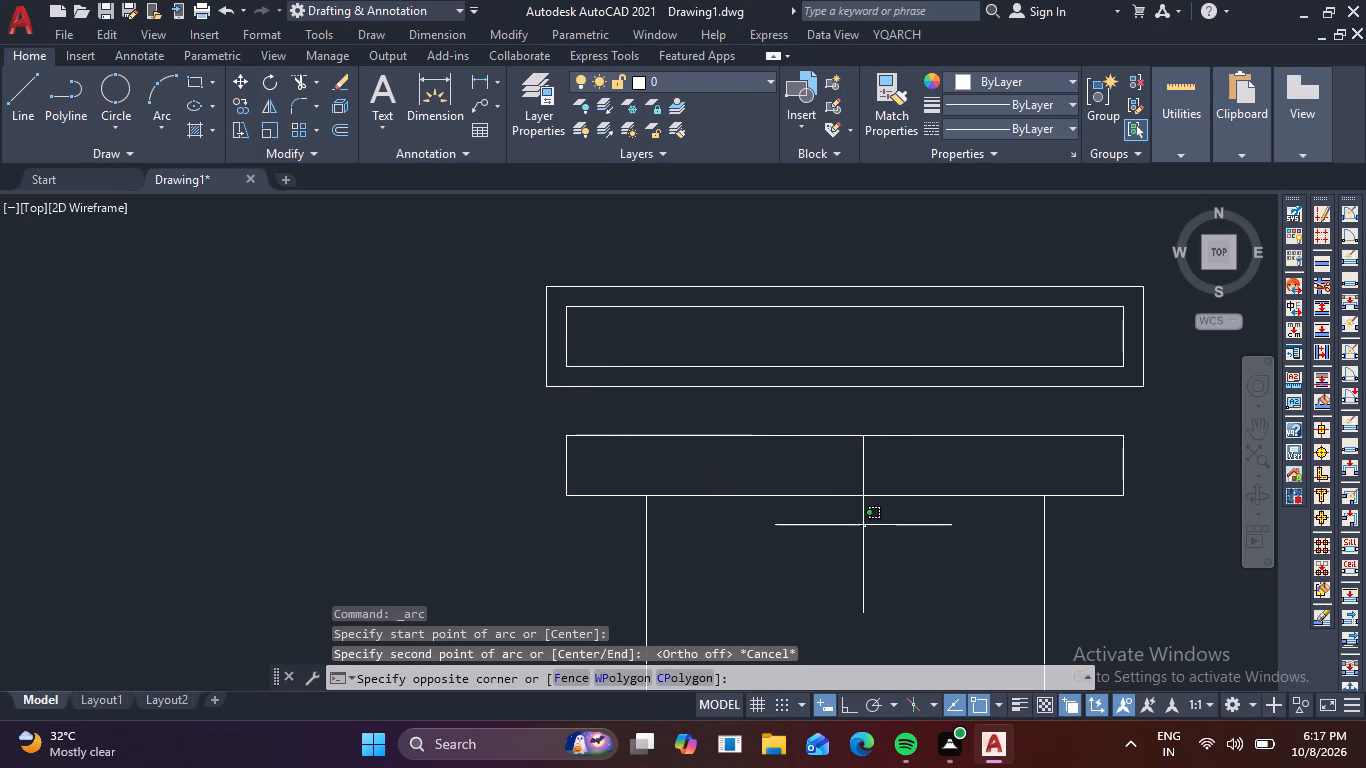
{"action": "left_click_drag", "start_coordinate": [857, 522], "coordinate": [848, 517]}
Scale the rectangle on top of the shaft about its center by a factor of about 0.85.
{"action": "left_click", "coordinate": [738, 435]}
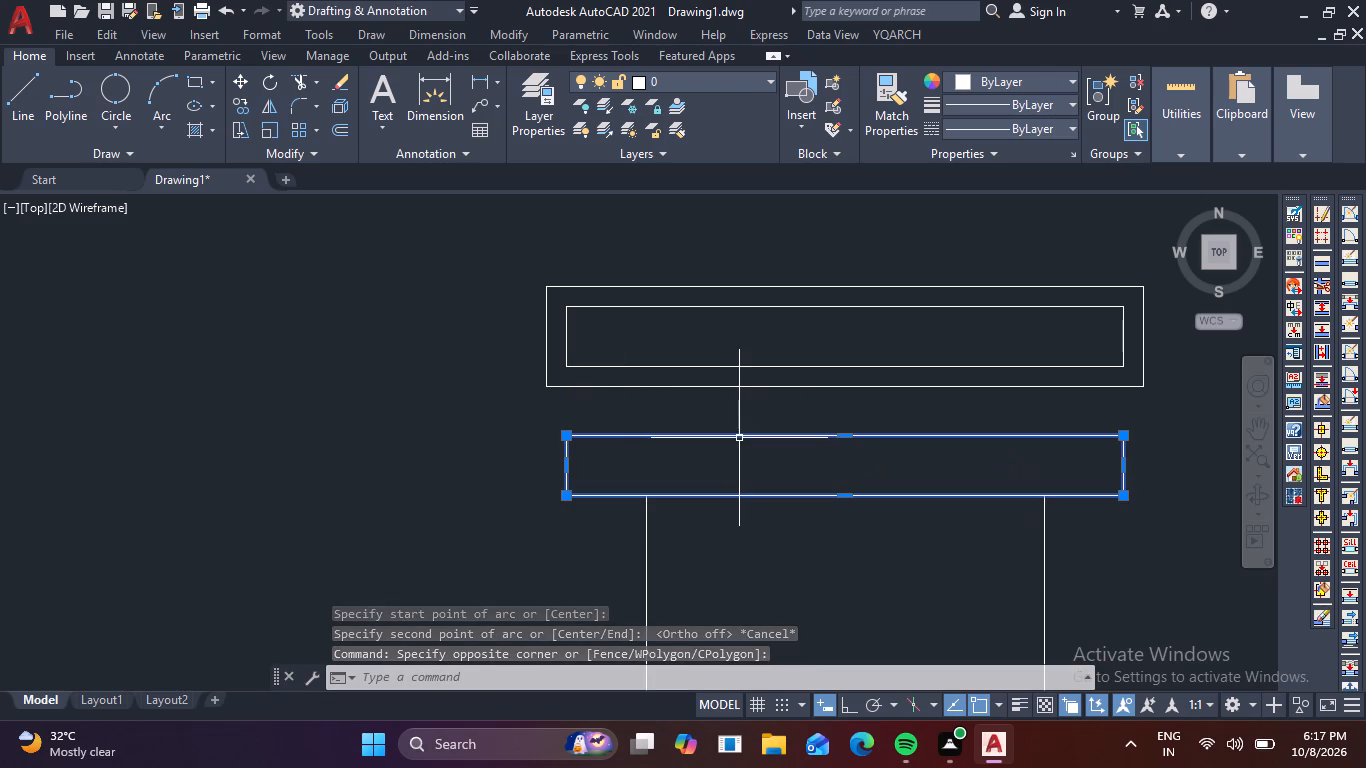
{"action": "type", "text": "sc"}
{"action": "key", "text": "space"}
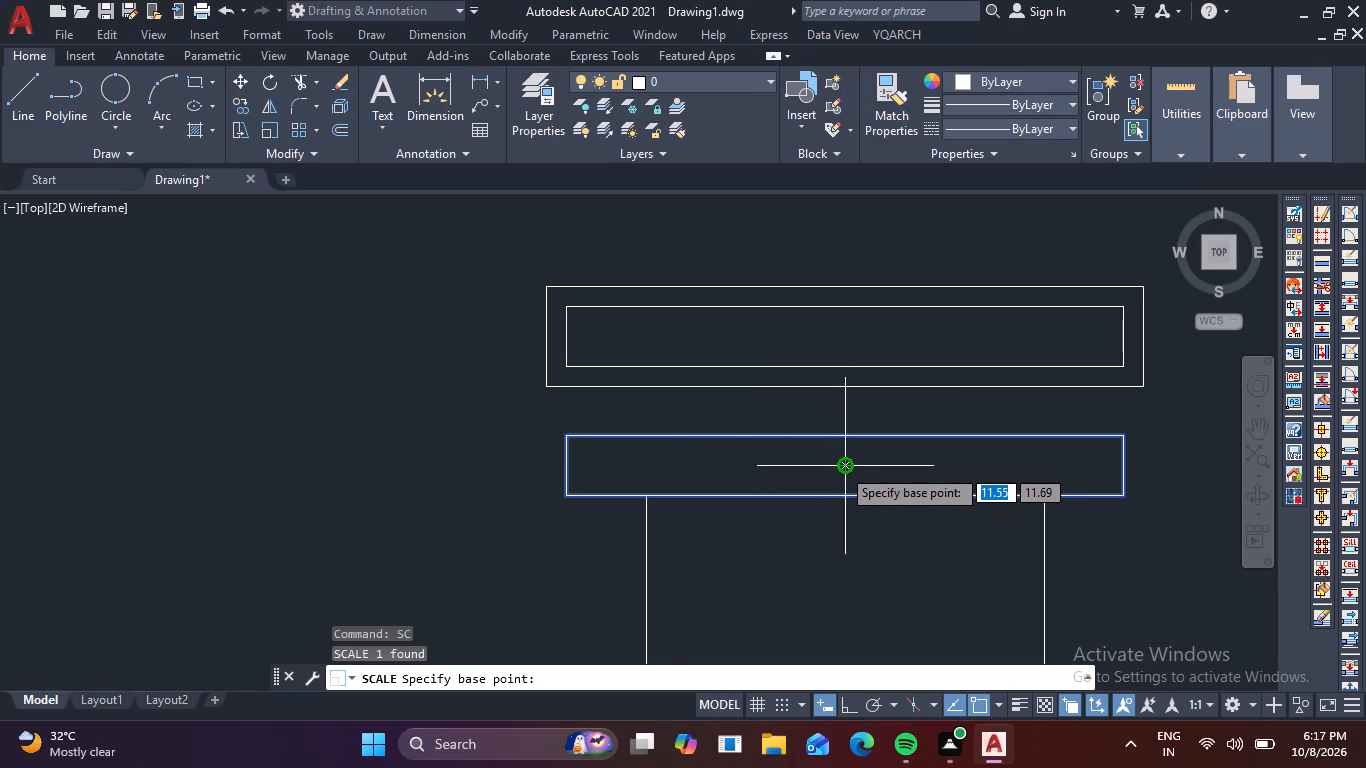
{"action": "left_click", "coordinate": [841, 467]}
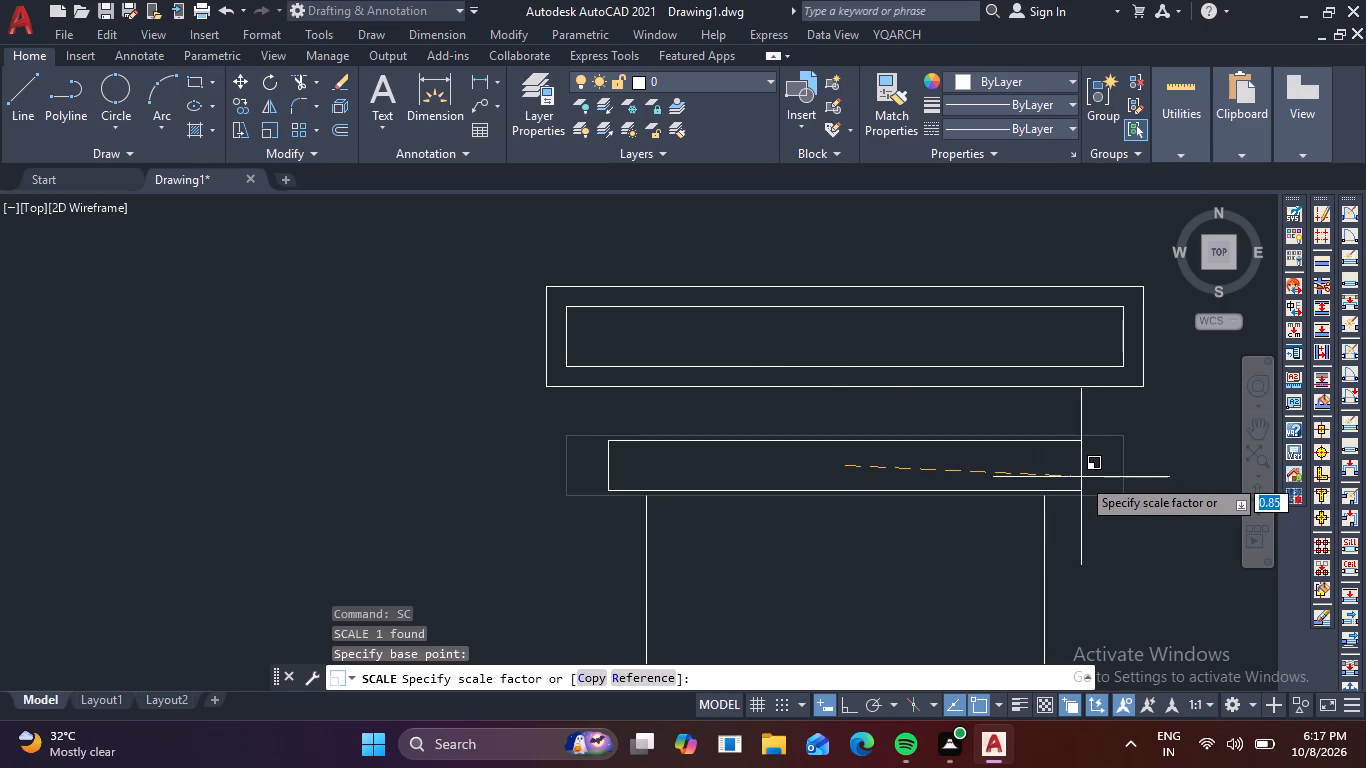
{"action": "left_click", "coordinate": [1081, 477]}
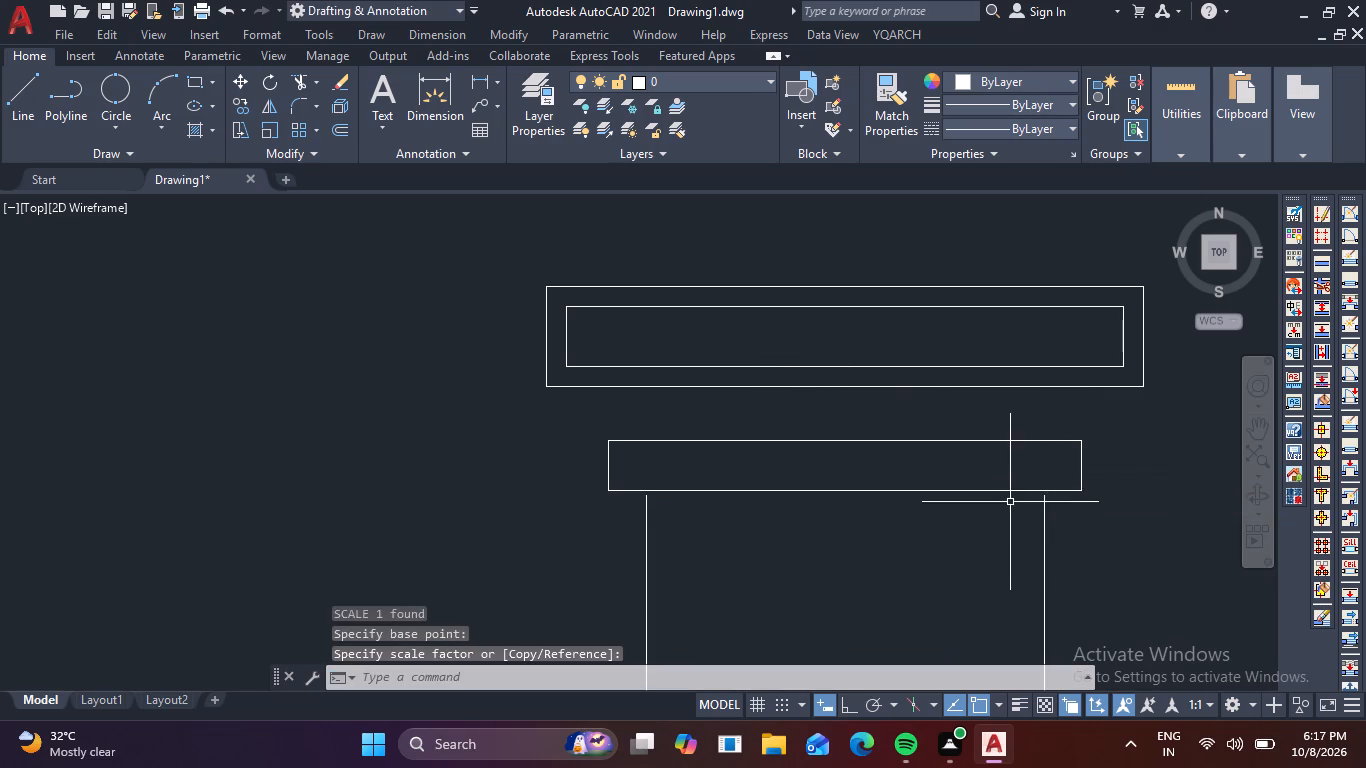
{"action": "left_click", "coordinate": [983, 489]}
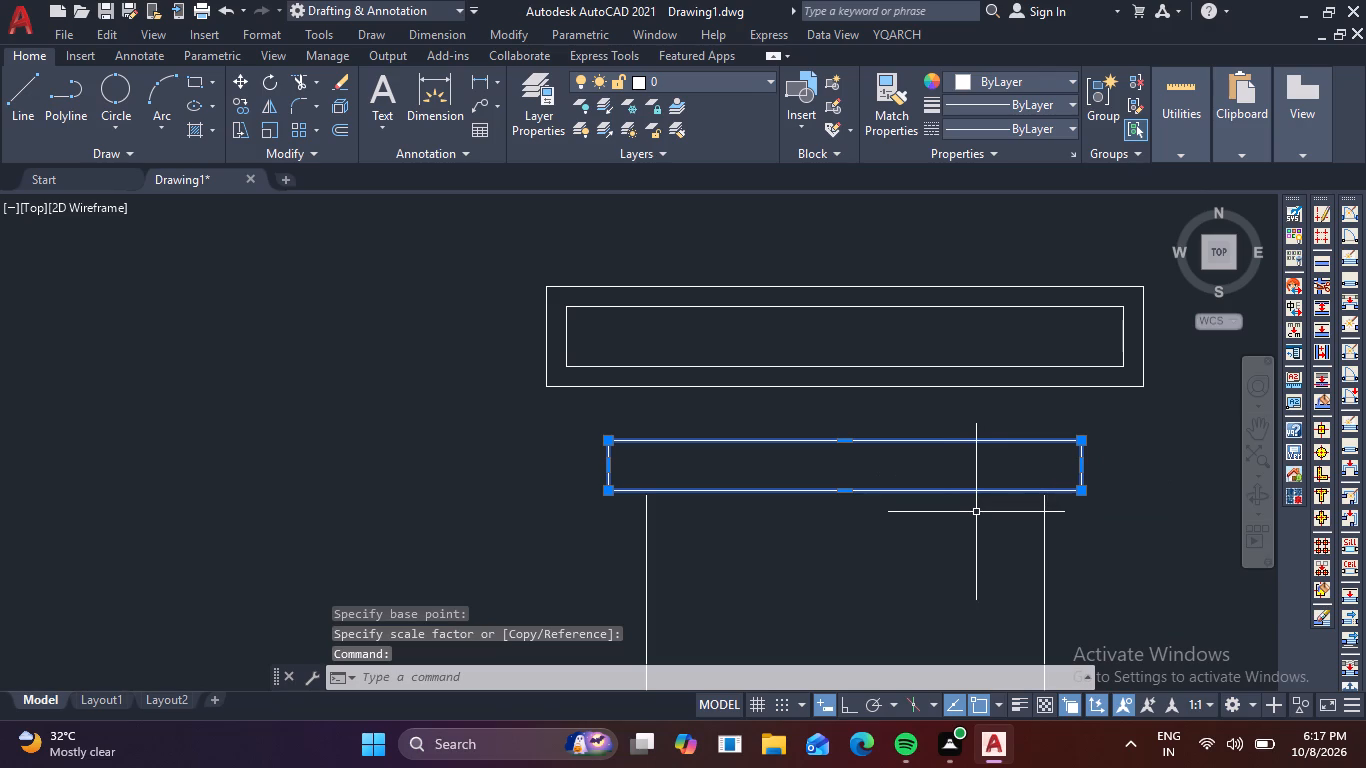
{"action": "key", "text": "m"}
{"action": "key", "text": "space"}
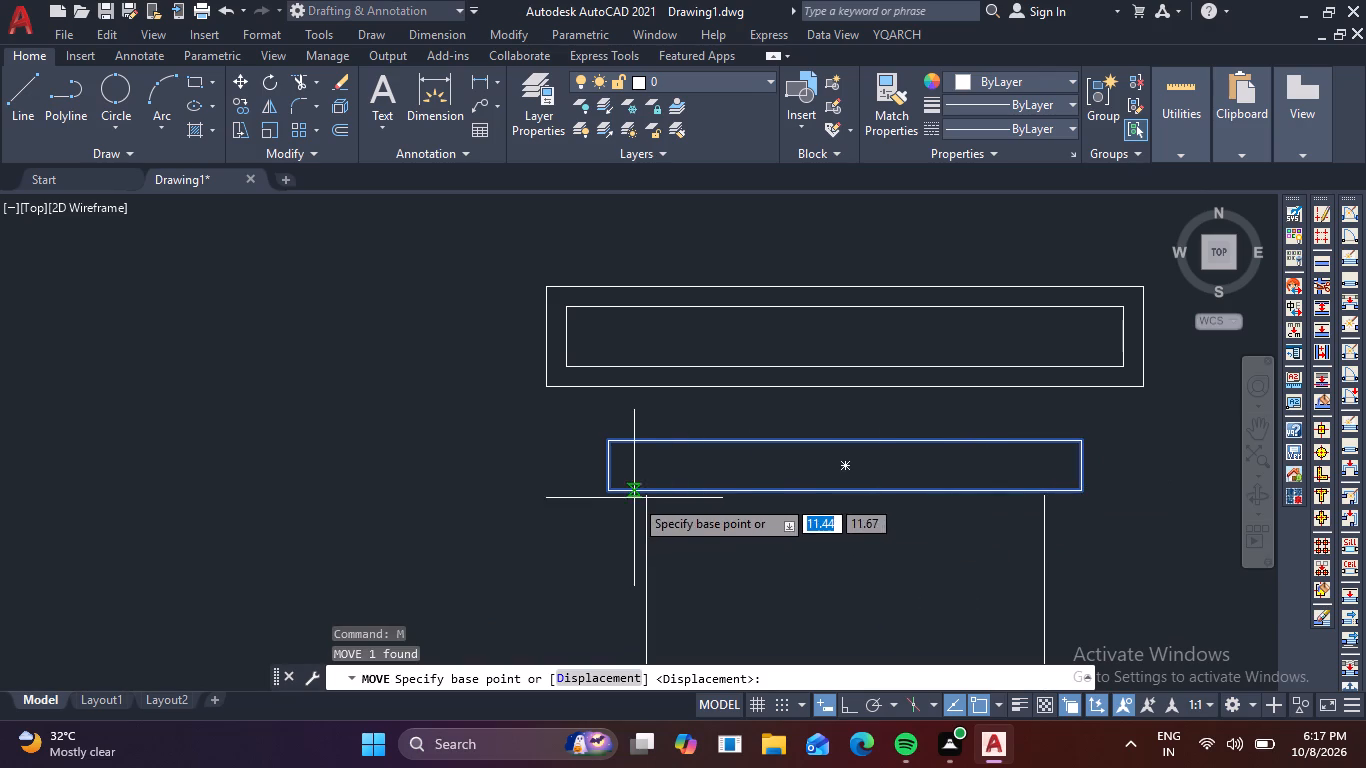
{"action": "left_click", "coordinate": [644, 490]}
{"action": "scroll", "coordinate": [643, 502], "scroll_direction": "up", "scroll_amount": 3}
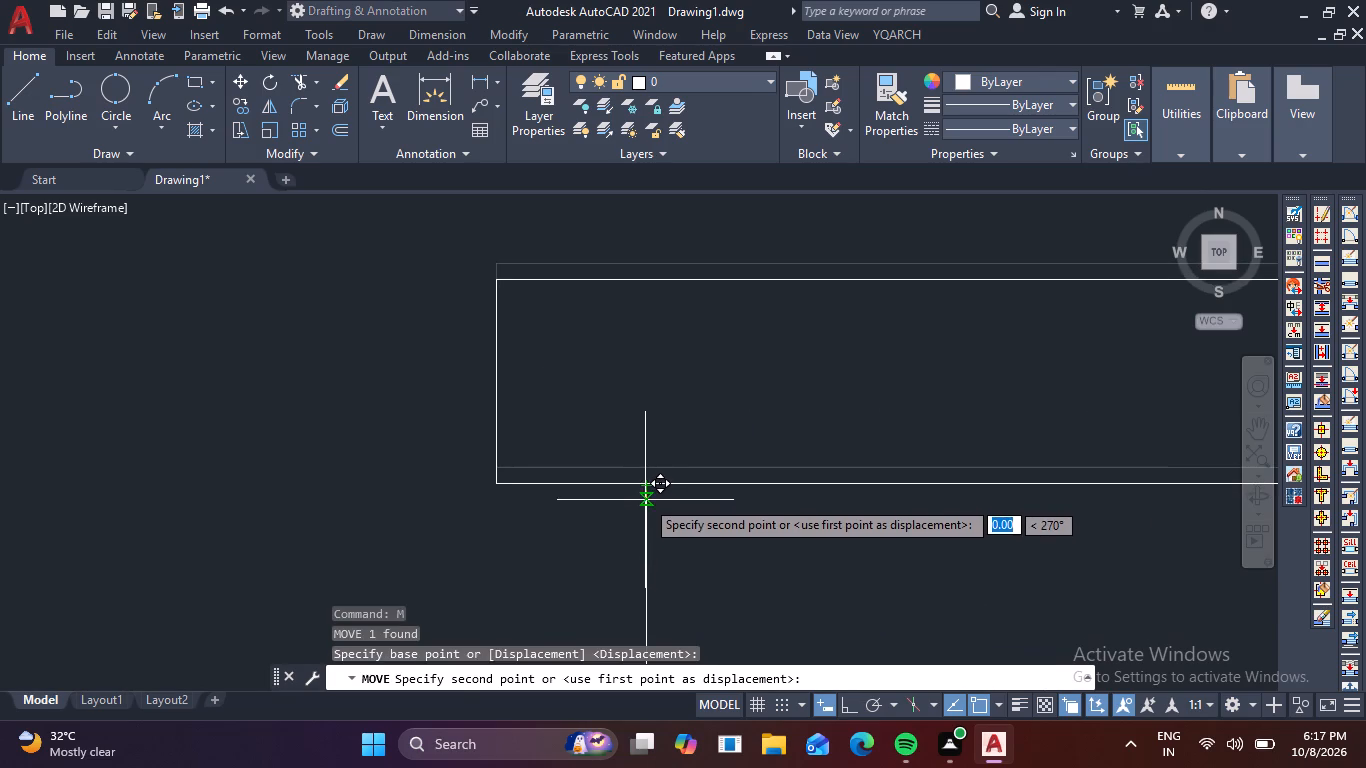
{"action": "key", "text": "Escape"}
Move the scaled rectangle straight down until its bottom edge rests on the top end of the left shaft line.
{"action": "left_click_drag", "start_coordinate": [694, 480], "coordinate": [697, 470]}
{"action": "left_click", "coordinate": [682, 431]}
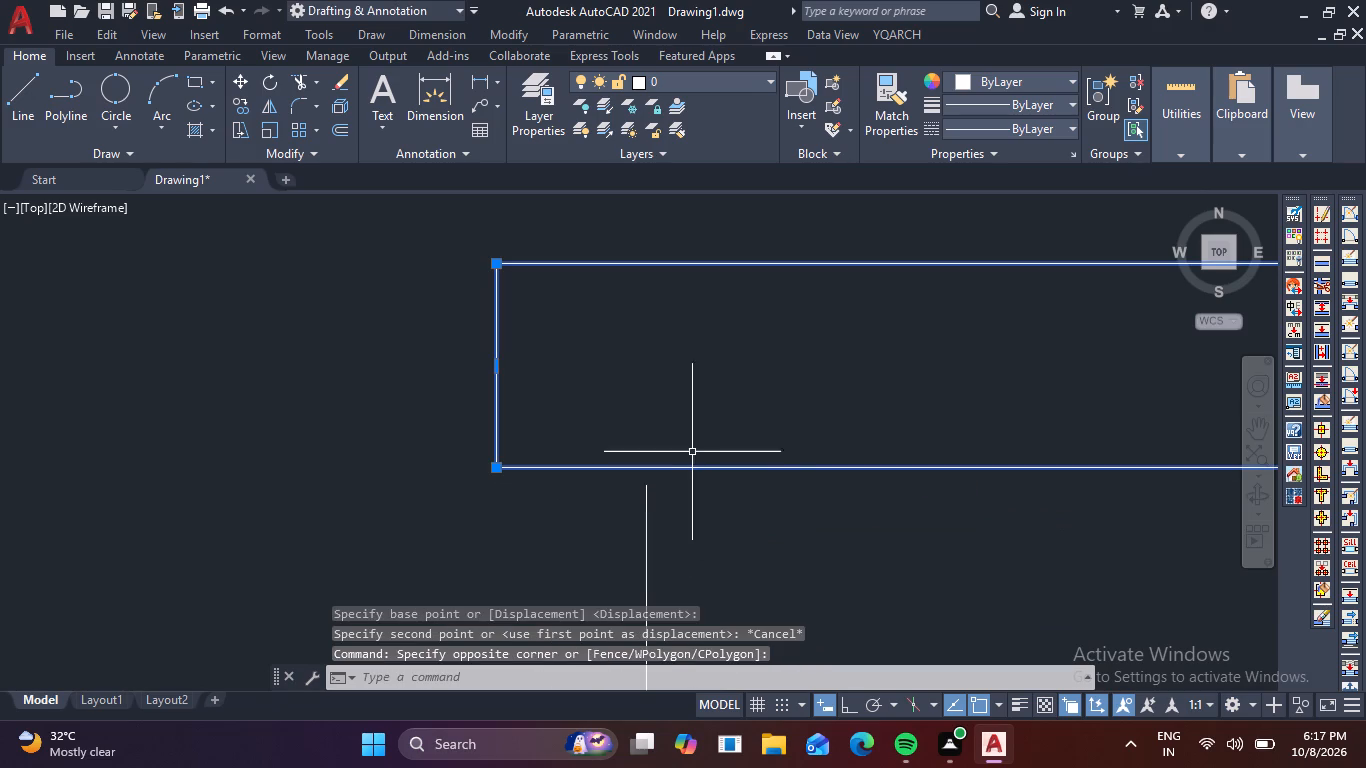
{"action": "key", "text": "m"}
{"action": "key", "text": "space"}
{"action": "left_click", "coordinate": [645, 468]}
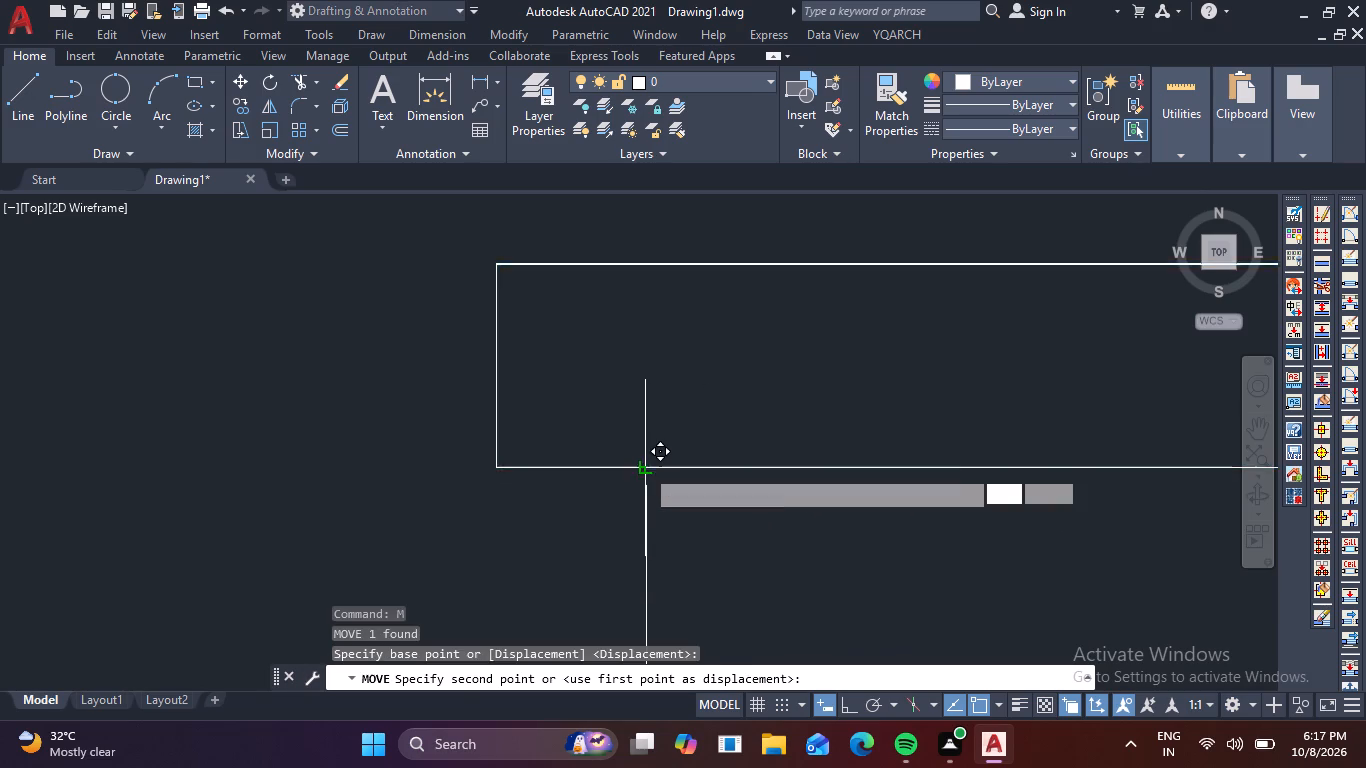
{"action": "left_click", "coordinate": [645, 481]}
Draw an outward-bulging three-point arc from the inner cap rectangle's lower-left corner to the upper-left corner of the scaled rectangle below.
{"action": "scroll", "coordinate": [728, 423], "scroll_direction": "down", "scroll_amount": 3}
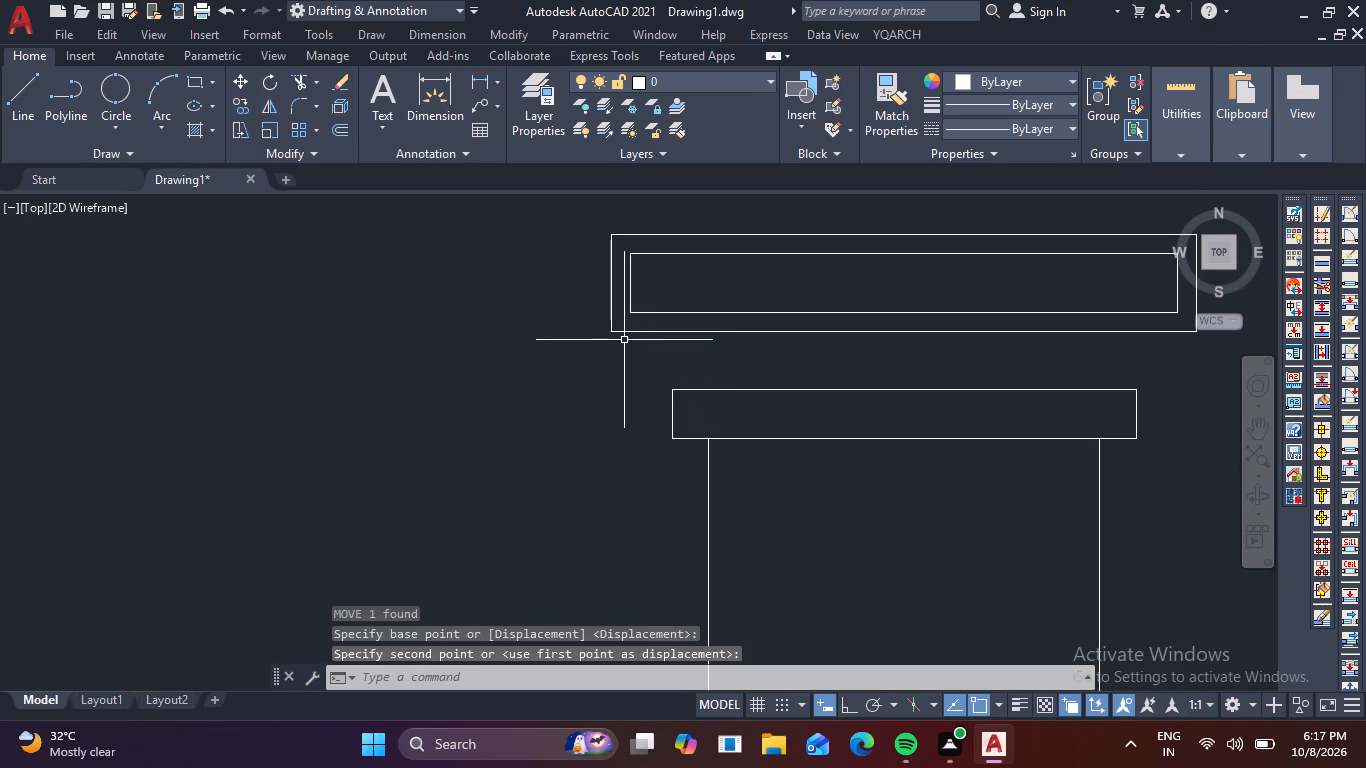
{"action": "left_click", "coordinate": [158, 102]}
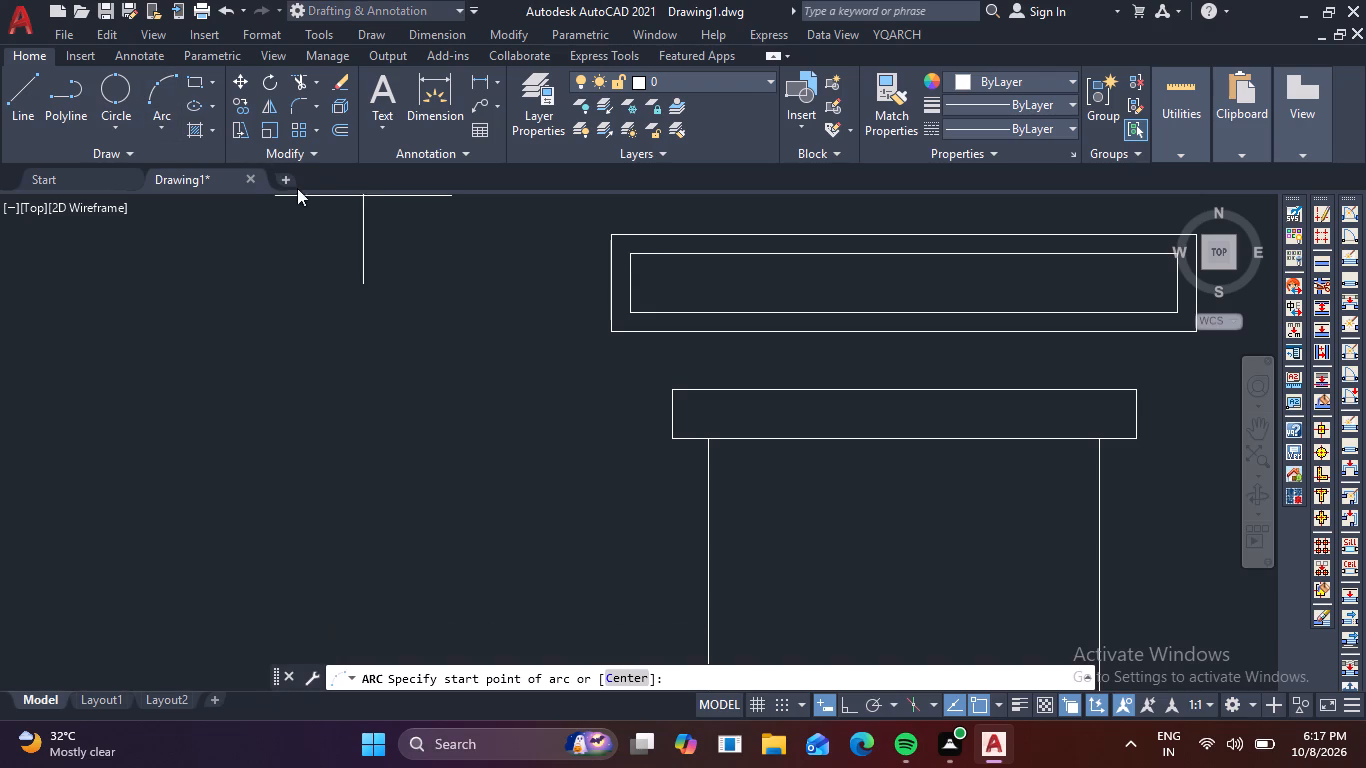
{"action": "left_click", "coordinate": [633, 316]}
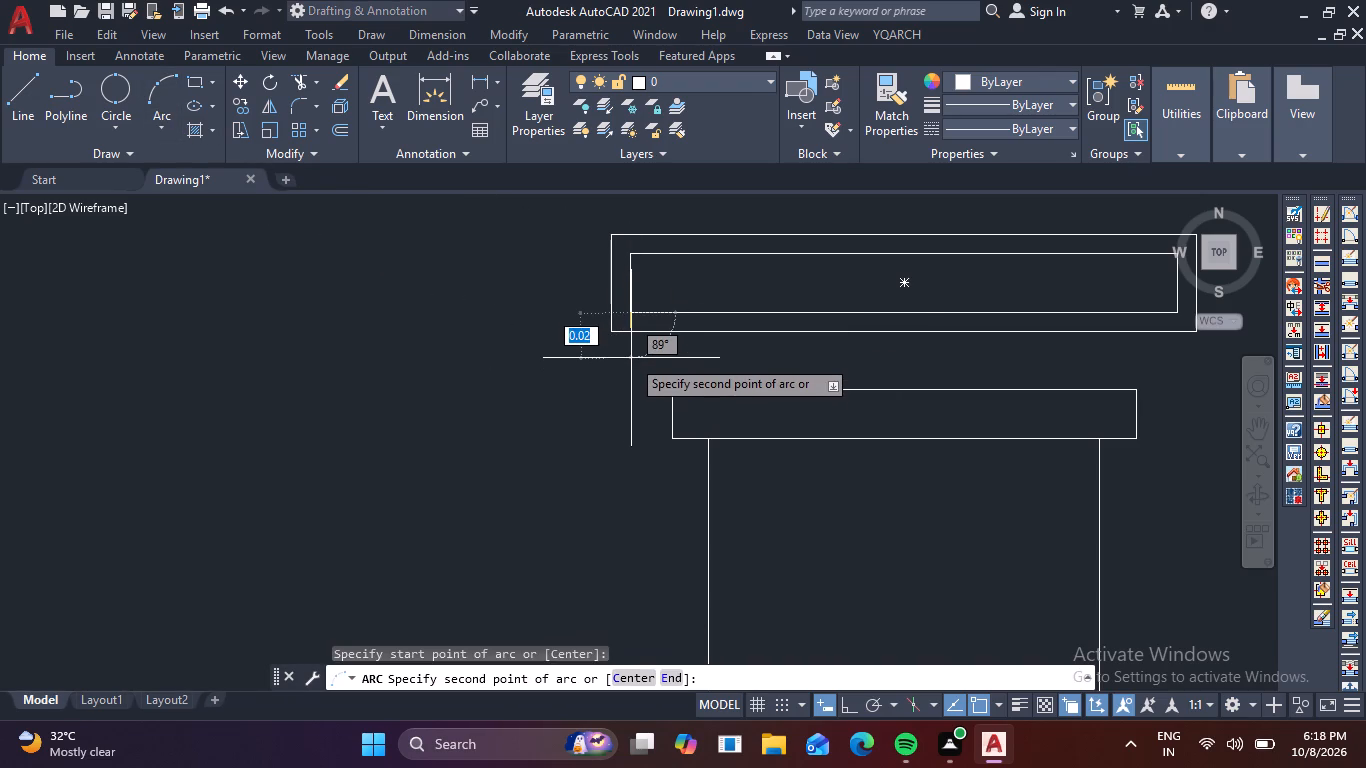
{"action": "left_click", "coordinate": [631, 360]}
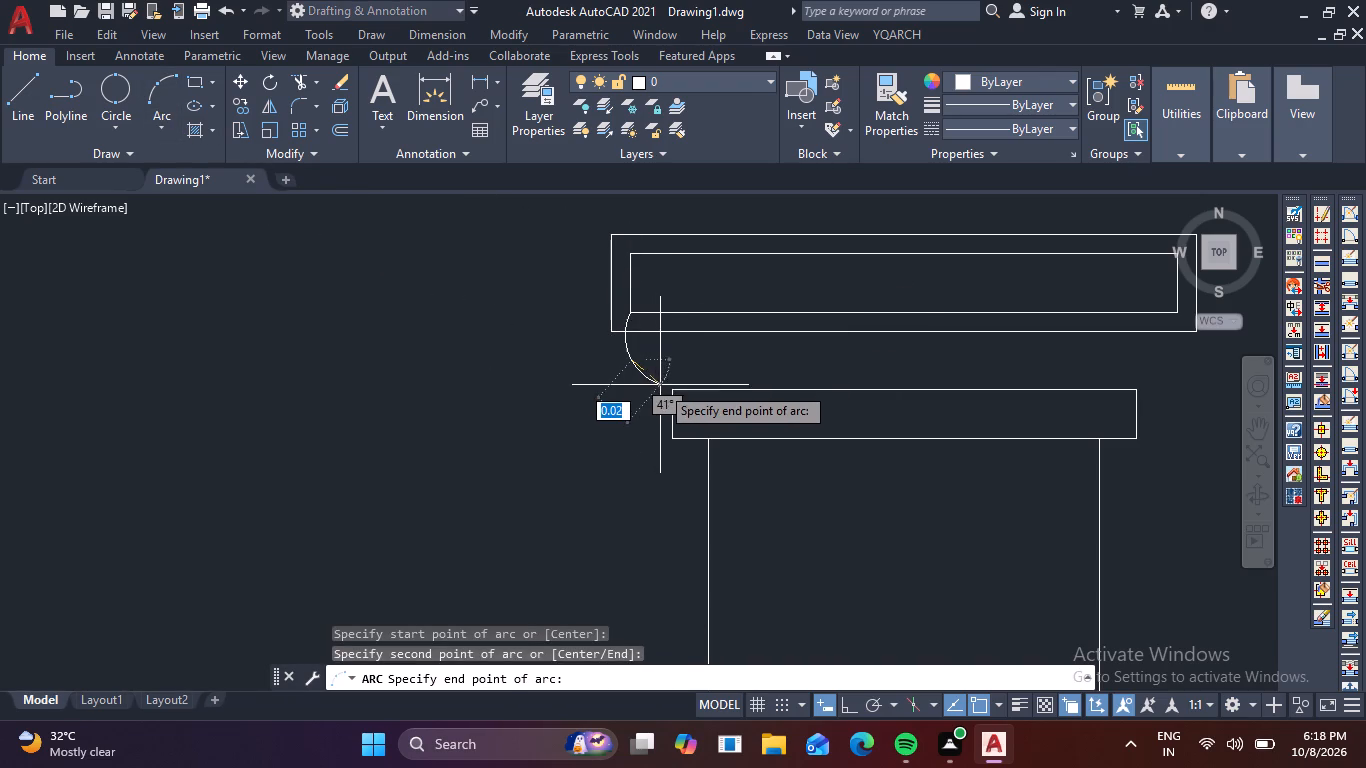
{"action": "left_click", "coordinate": [671, 389]}
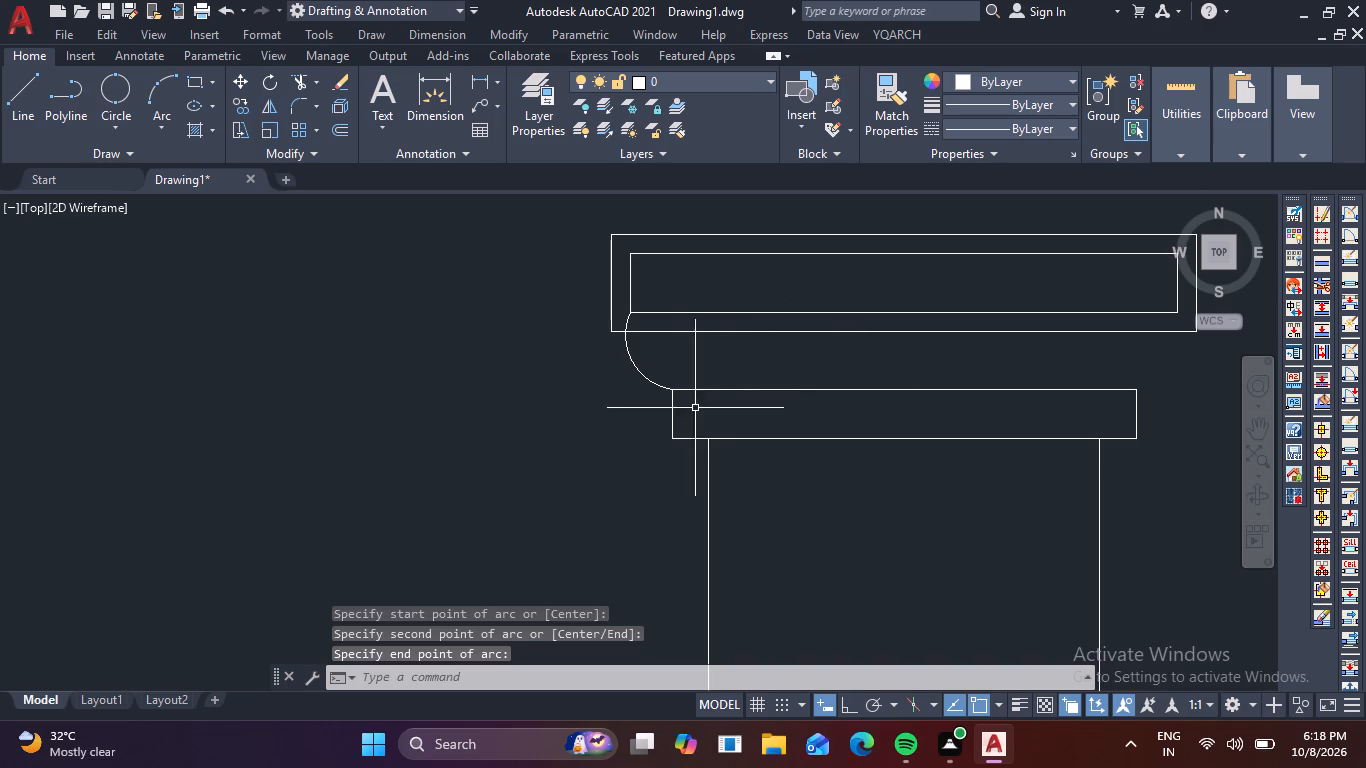
Mirror the arc about the vertical line through the scaled rectangle's top-edge midpoint, keeping the original arc.
{"action": "left_click", "coordinate": [669, 367]}
{"action": "left_click", "coordinate": [612, 378]}
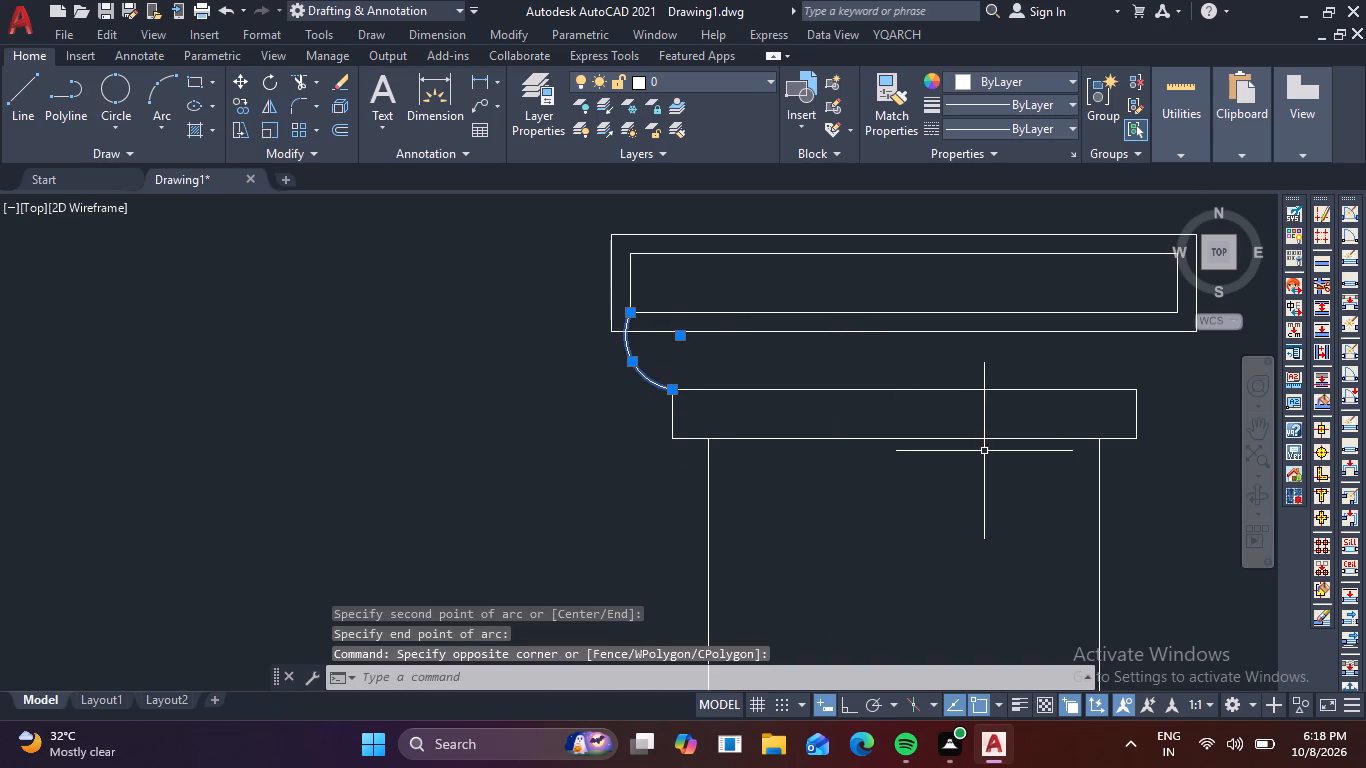
{"action": "type", "text": "mi"}
{"action": "key", "text": "space"}
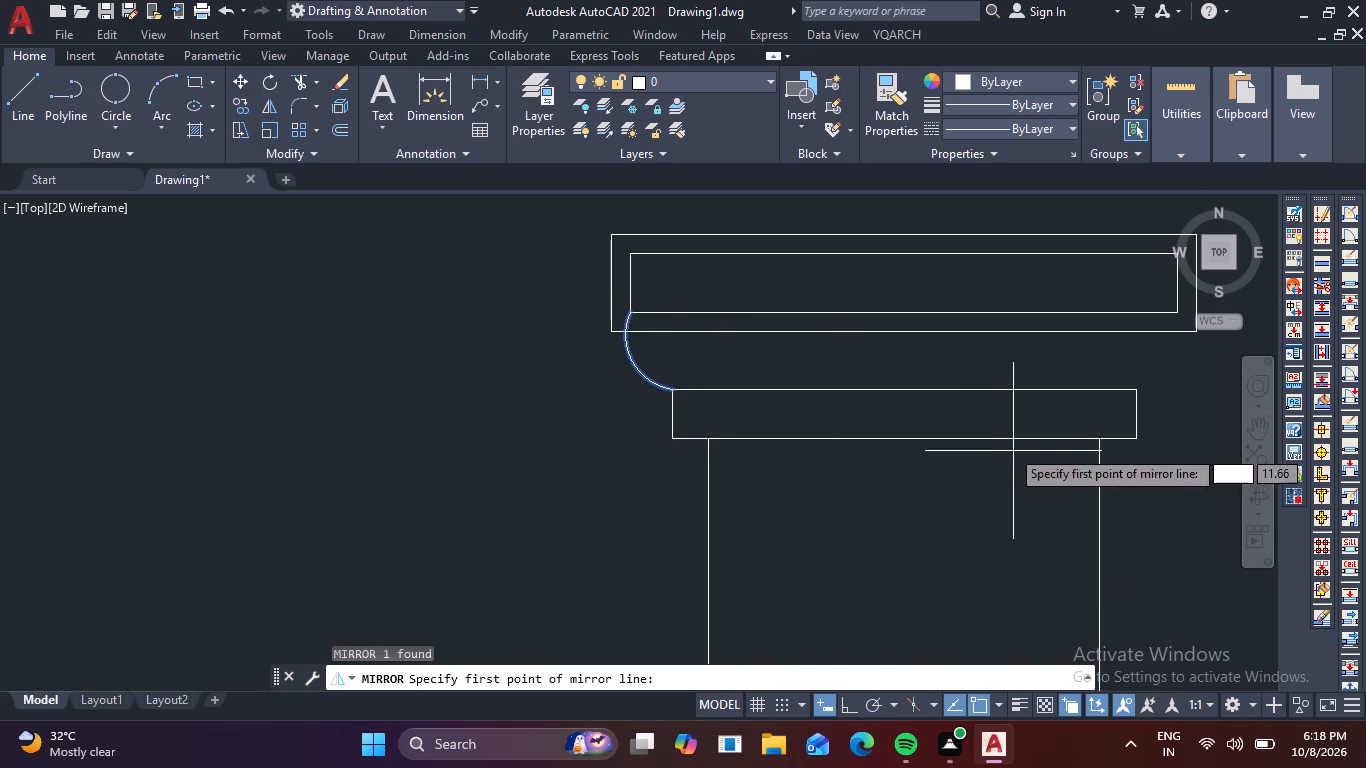
{"action": "left_click", "coordinate": [902, 392]}
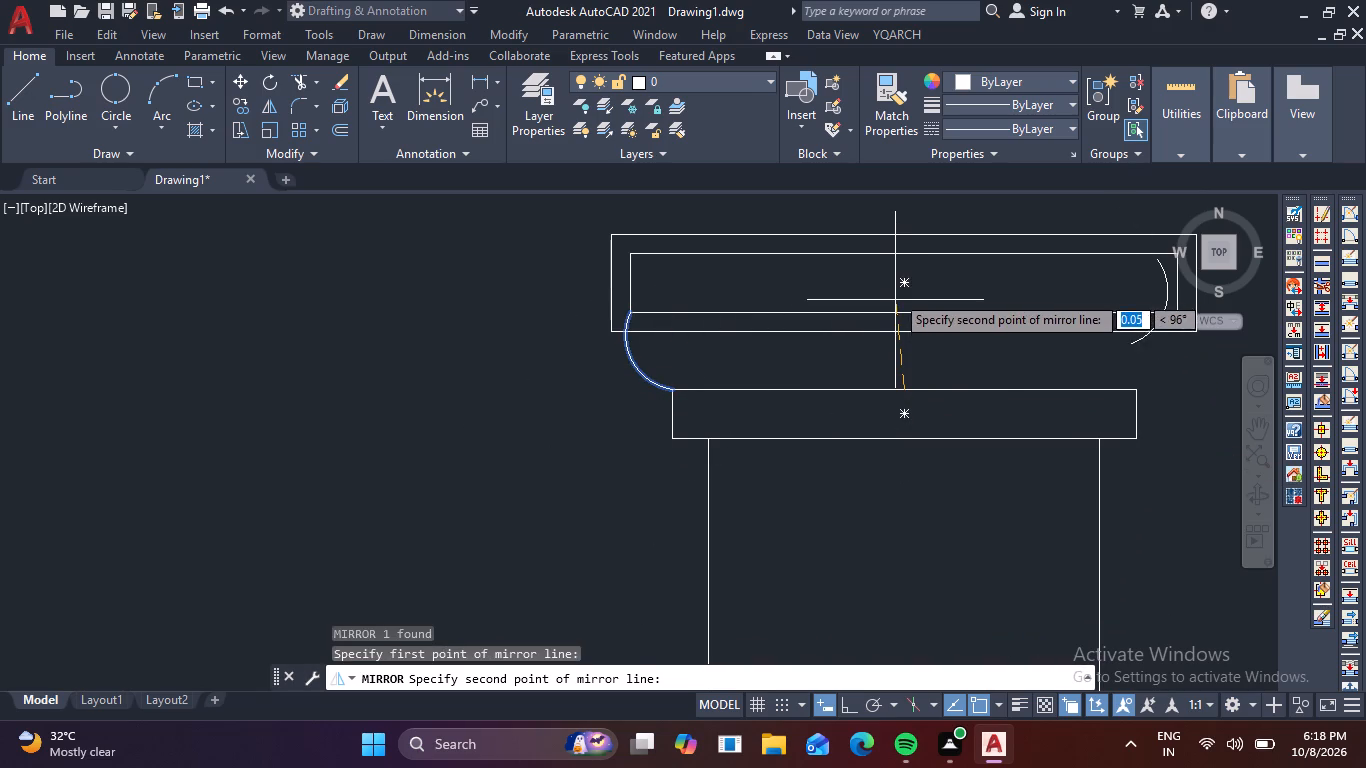
{"action": "key", "text": "F8"}
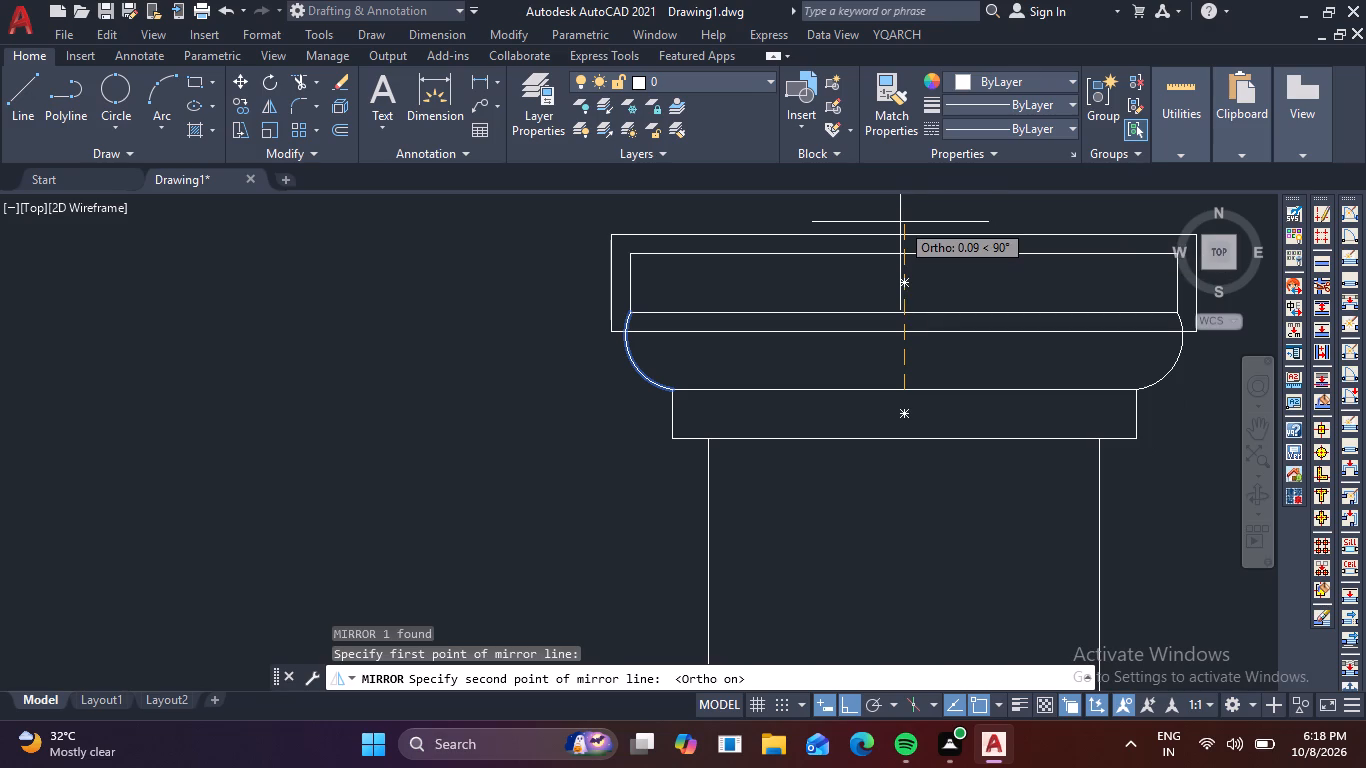
{"action": "left_click", "coordinate": [900, 222]}
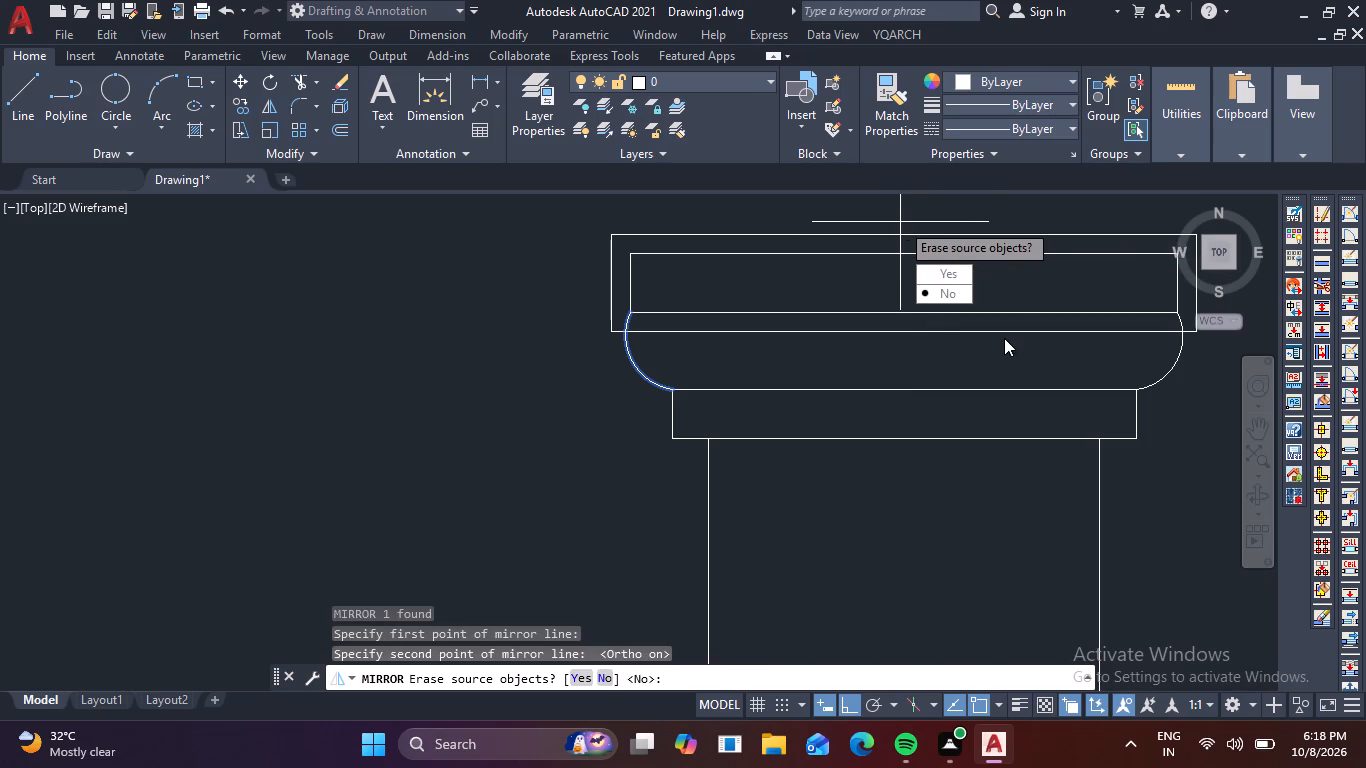
{"action": "key", "text": "space"}
Examine how the endpoints of both cap arcs meet the corners of the inner cap rectangle and the scaled rectangle below.
{"action": "middle_click_drag", "start_coordinate": [944, 296], "coordinate": [576, 283]}
{"action": "scroll", "coordinate": [814, 292], "scroll_direction": "up", "scroll_amount": 5}
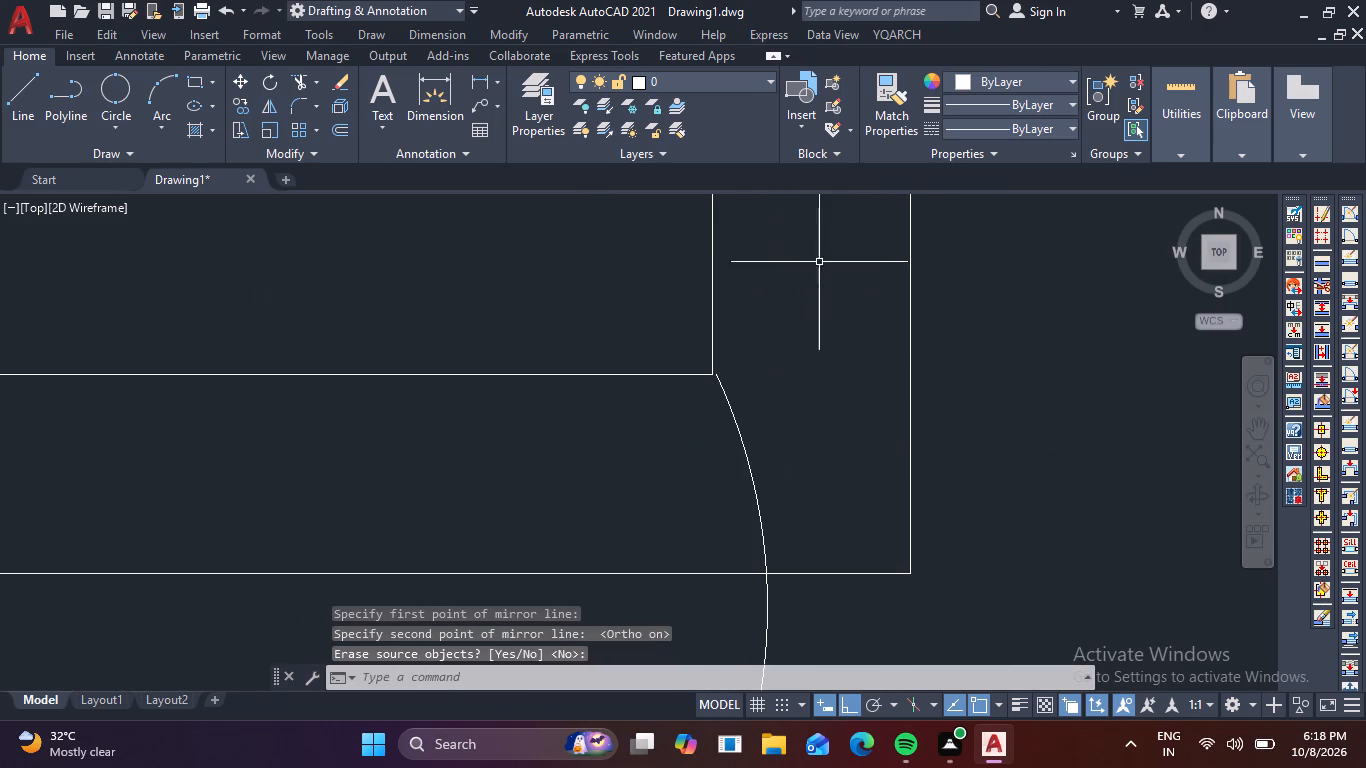
{"action": "scroll", "coordinate": [725, 378], "scroll_direction": "up", "scroll_amount": 4}
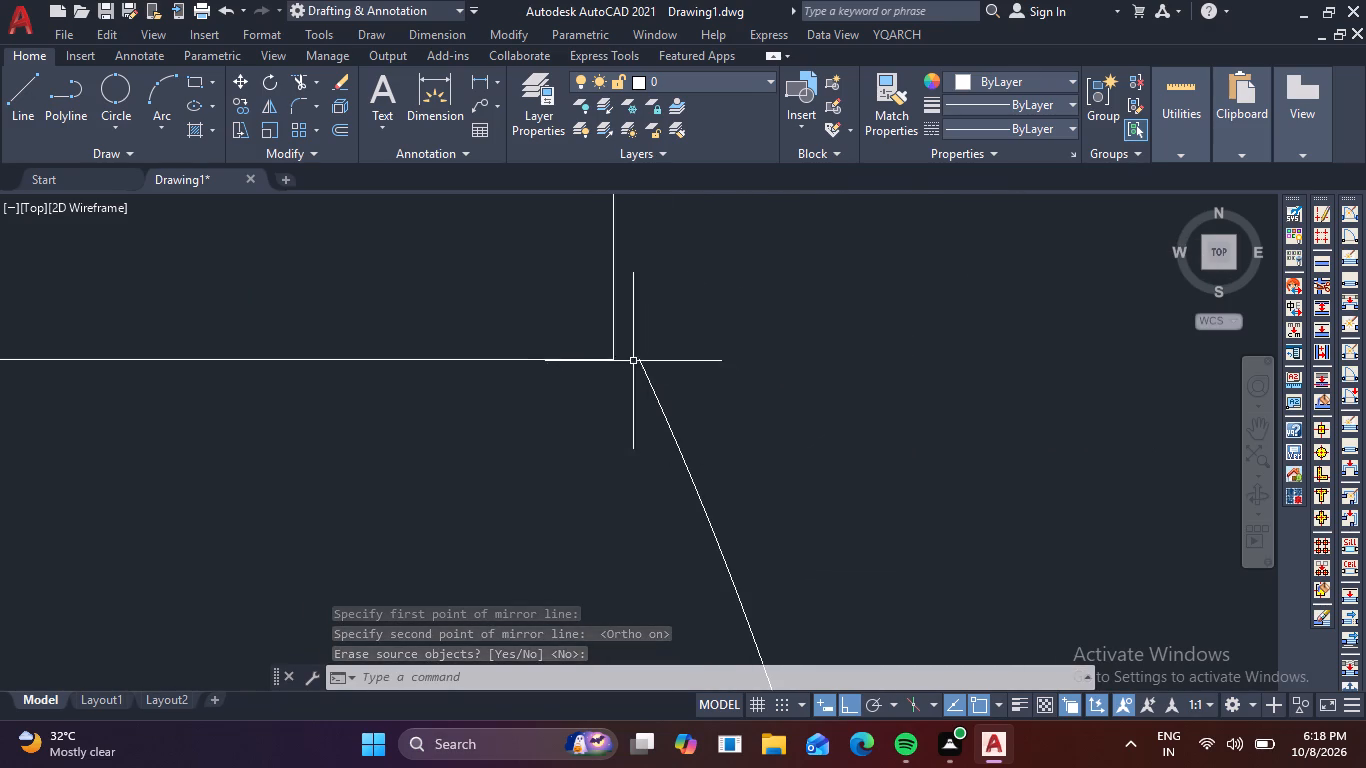
{"action": "scroll", "coordinate": [594, 377], "scroll_direction": "down", "scroll_amount": 6}
{"action": "middle_click_drag", "start_coordinate": [582, 478], "coordinate": [662, 183]}
{"action": "scroll", "coordinate": [663, 199], "scroll_direction": "down", "scroll_amount": 2}
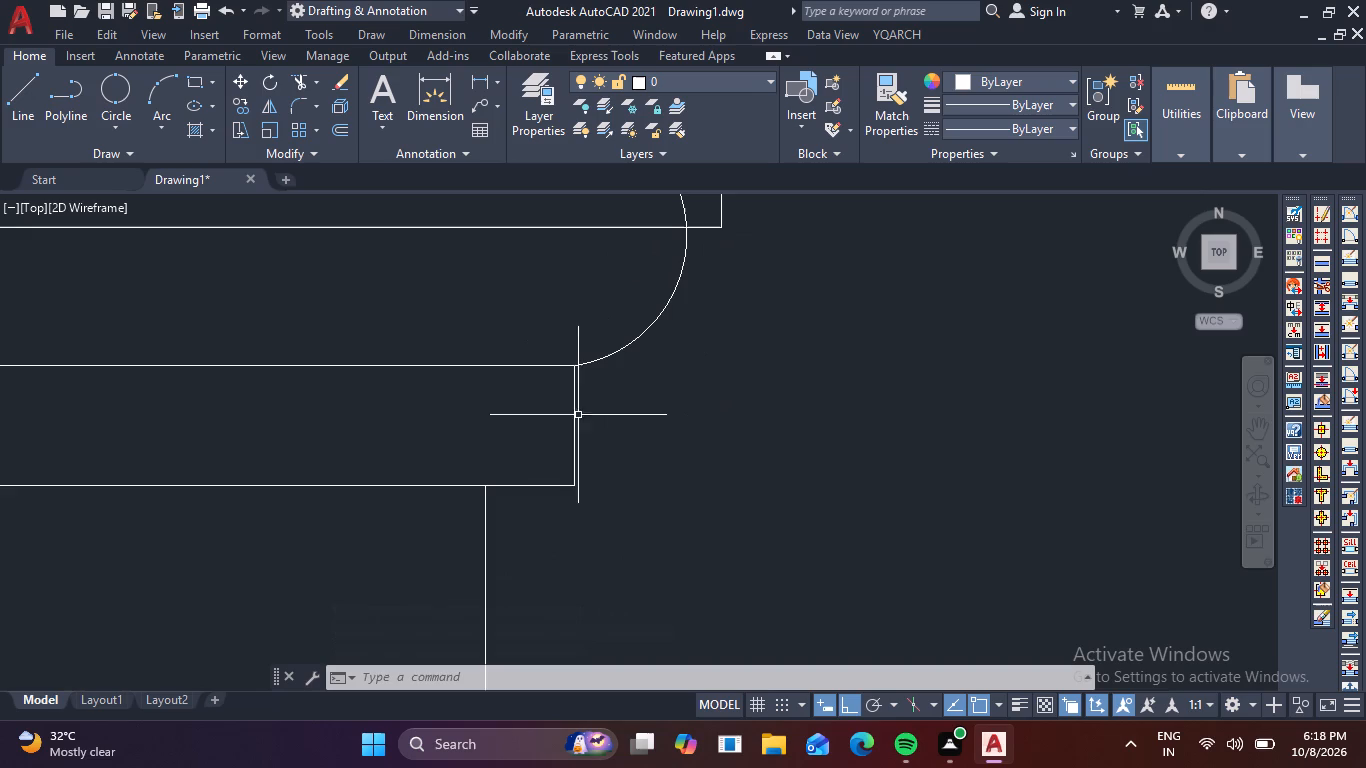
{"action": "scroll", "coordinate": [559, 347], "scroll_direction": "up", "scroll_amount": 5}
{"action": "scroll", "coordinate": [633, 553], "scroll_direction": "up", "scroll_amount": 6}
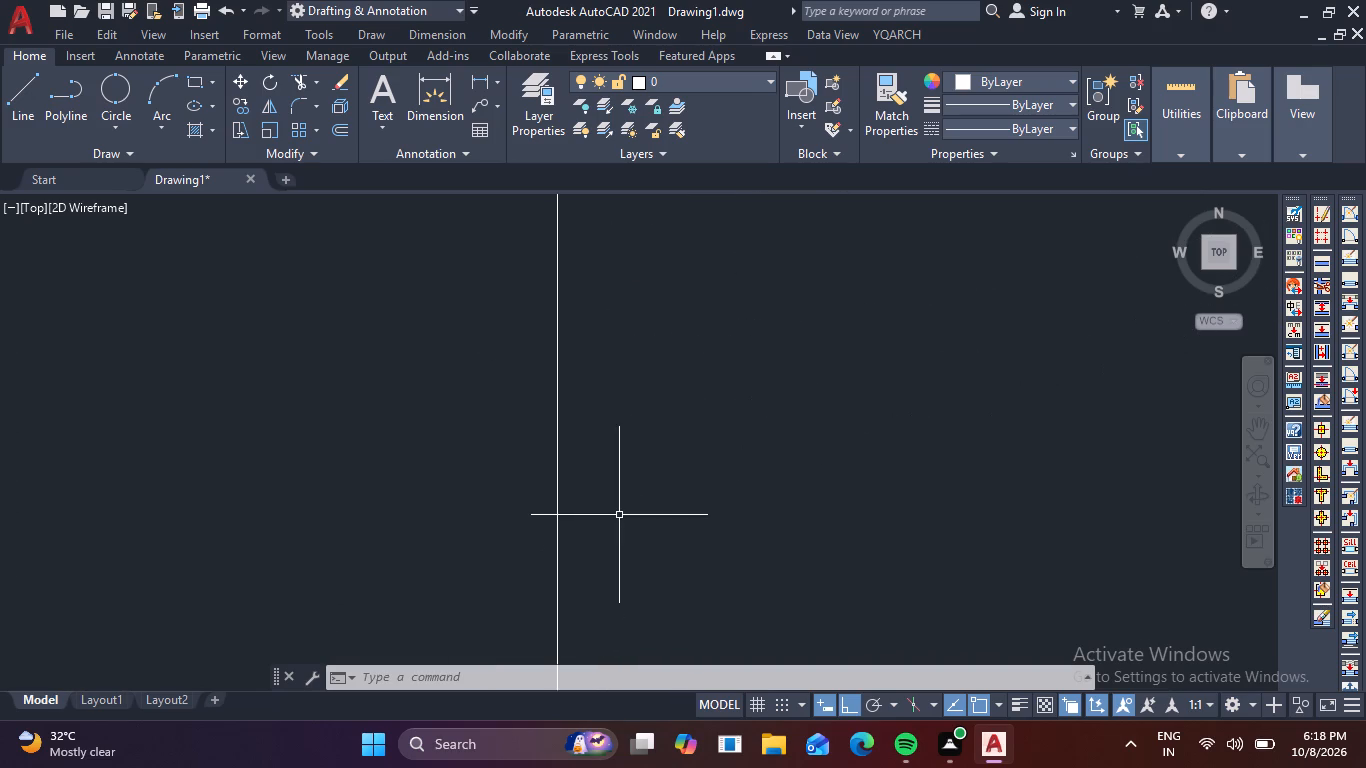
{"action": "middle_click_drag", "start_coordinate": [615, 346], "coordinate": [653, 591]}
{"action": "scroll", "coordinate": [483, 373], "scroll_direction": "down", "scroll_amount": 10}
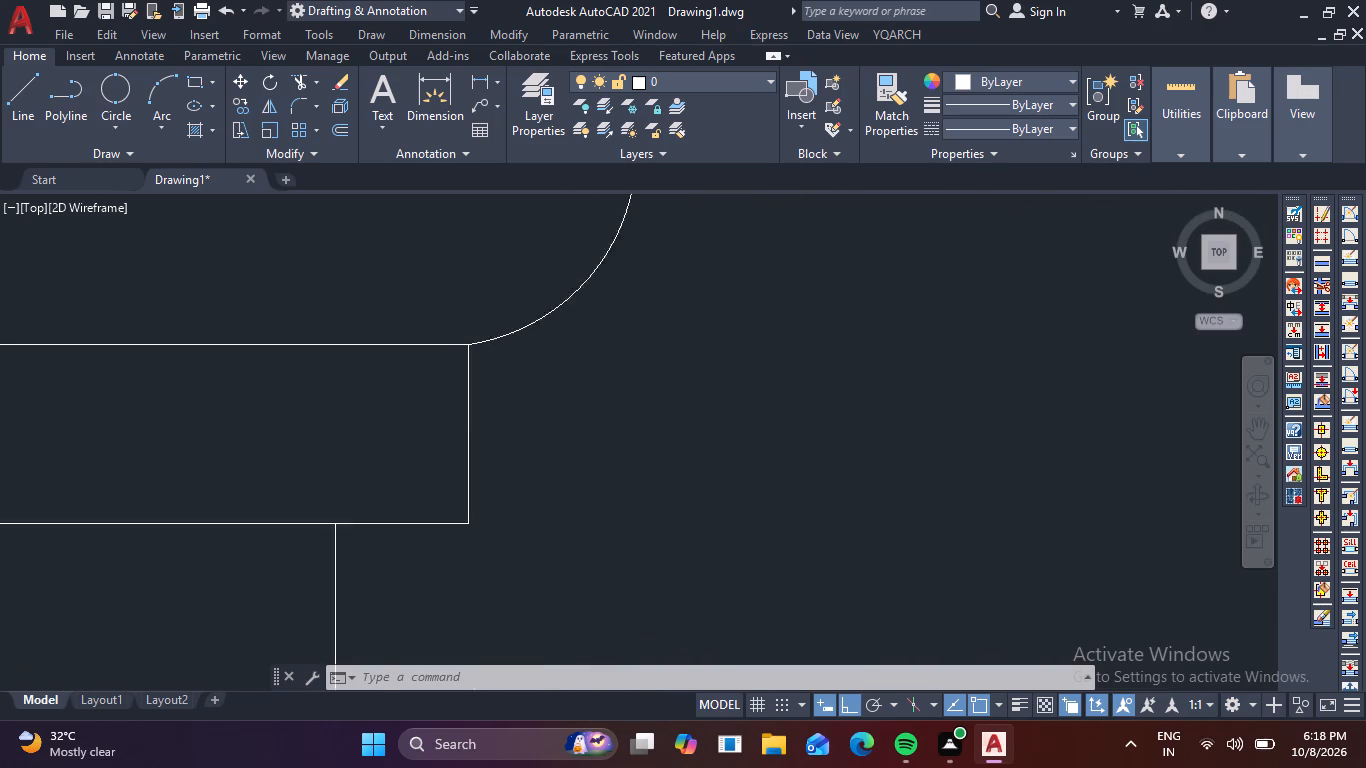
{"action": "scroll", "coordinate": [463, 340], "scroll_direction": "down", "scroll_amount": 5}
{"action": "middle_click_drag", "start_coordinate": [427, 296], "coordinate": [608, 348]}
{"action": "scroll", "coordinate": [509, 330], "scroll_direction": "up", "scroll_amount": 5}
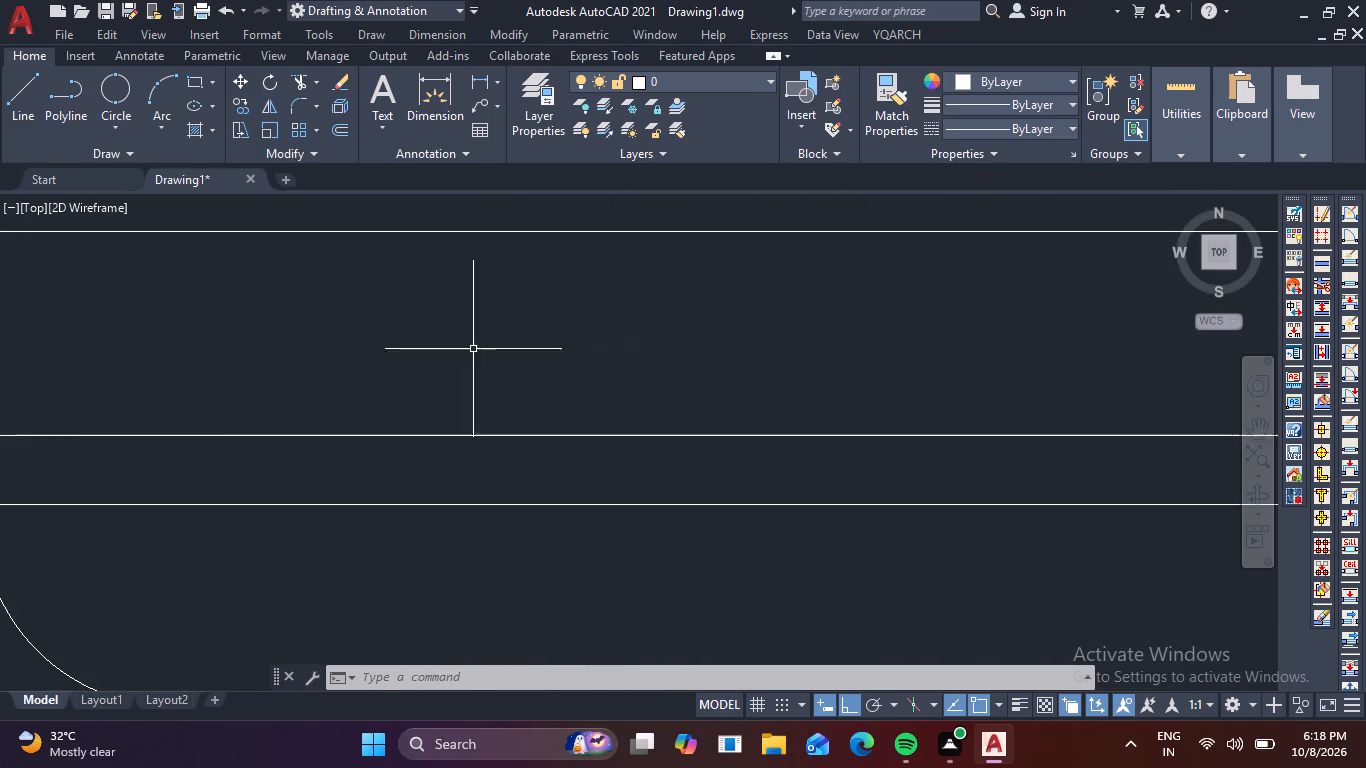
{"action": "middle_click_drag", "start_coordinate": [188, 424], "coordinate": [648, 354]}
{"action": "scroll", "coordinate": [400, 360], "scroll_direction": "up", "scroll_amount": 6}
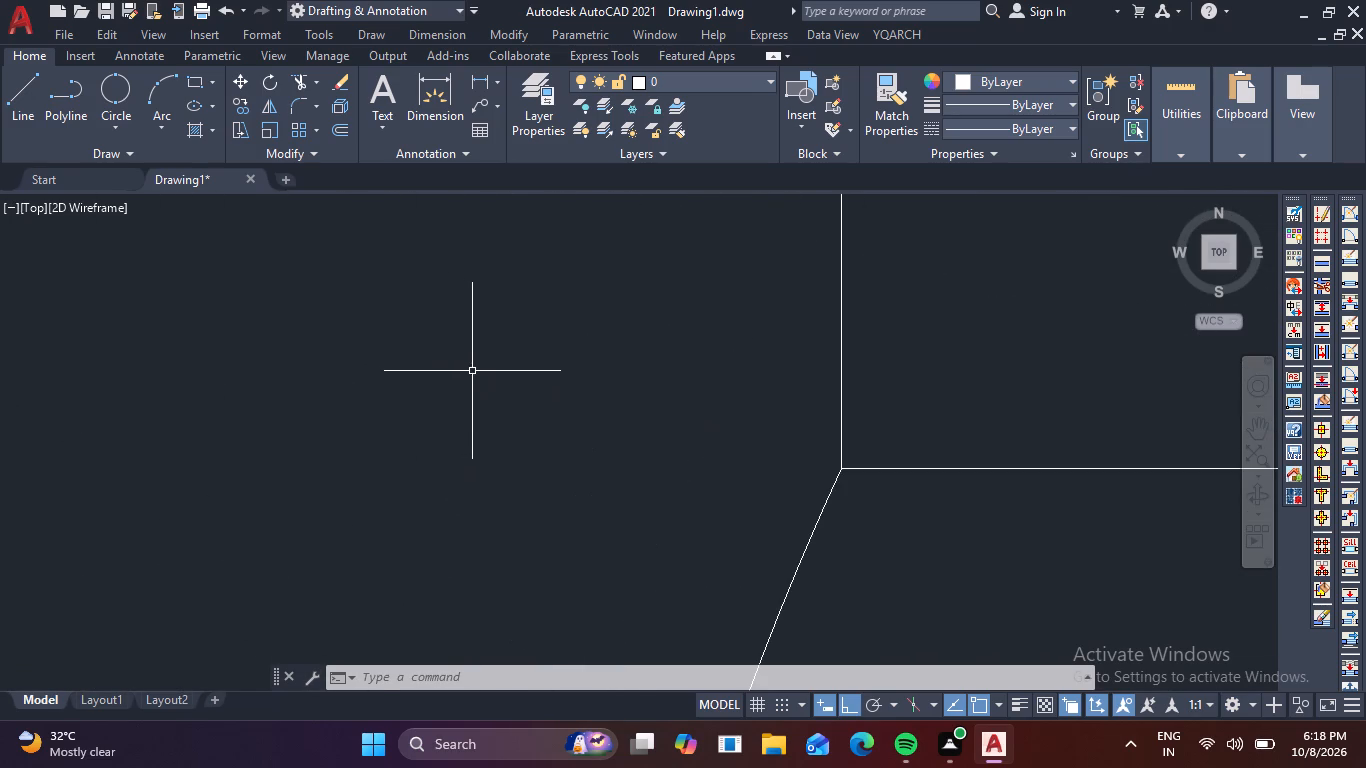
{"action": "scroll", "coordinate": [476, 374], "scroll_direction": "down", "scroll_amount": 6}
{"action": "scroll", "coordinate": [633, 383], "scroll_direction": "down", "scroll_amount": 4}
{"action": "middle_click_drag", "start_coordinate": [748, 355], "coordinate": [443, 382]}
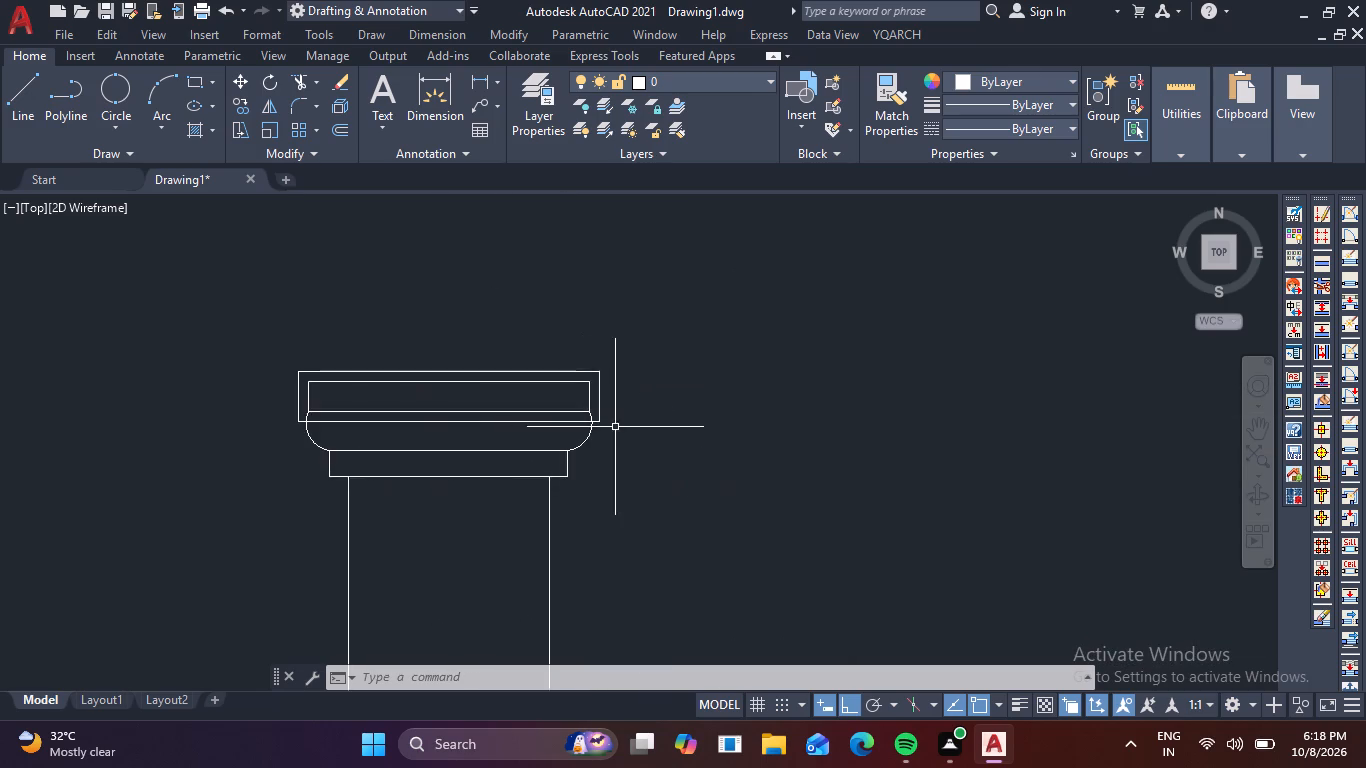
Stretch the right cap arc's upper endpoint onto the inner cap rectangle's lower-right corner.
{"action": "scroll", "coordinate": [616, 427], "scroll_direction": "up", "scroll_amount": 5}
{"action": "scroll", "coordinate": [346, 308], "scroll_direction": "up", "scroll_amount": 4}
{"action": "middle_click_drag", "start_coordinate": [353, 297], "coordinate": [480, 362]}
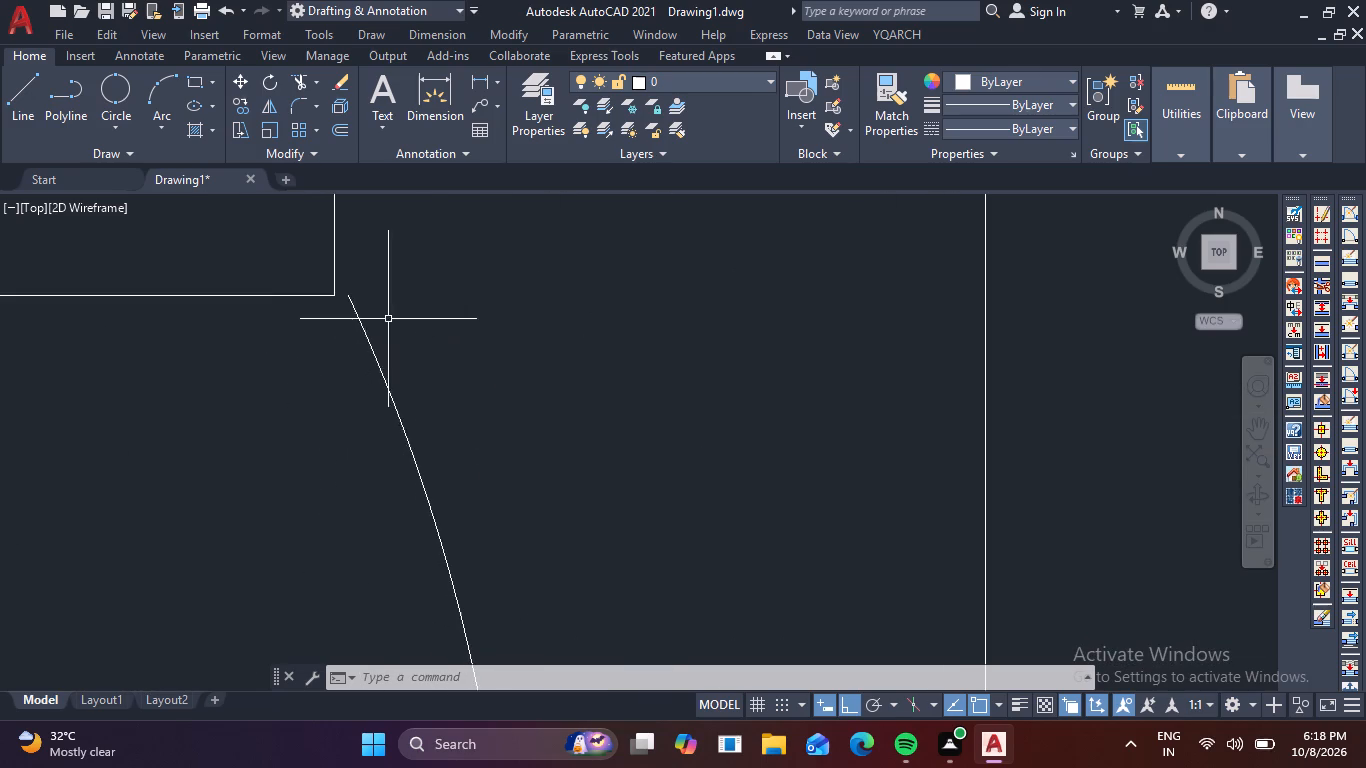
{"action": "scroll", "coordinate": [362, 306], "scroll_direction": "up", "scroll_amount": 2}
{"action": "left_click", "coordinate": [324, 290]}
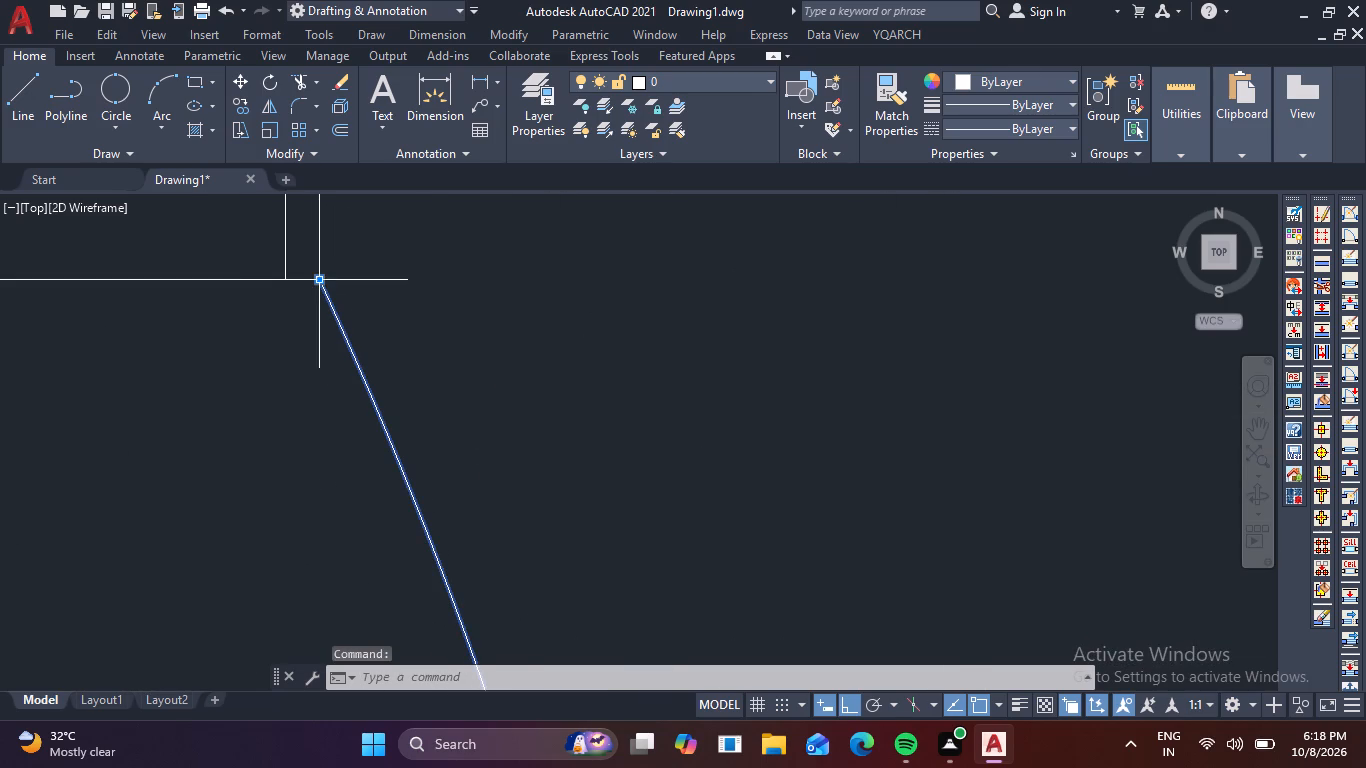
{"action": "left_click", "coordinate": [315, 281]}
{"action": "left_click", "coordinate": [286, 279]}
{"action": "scroll", "coordinate": [365, 278], "scroll_direction": "down", "scroll_amount": 3}
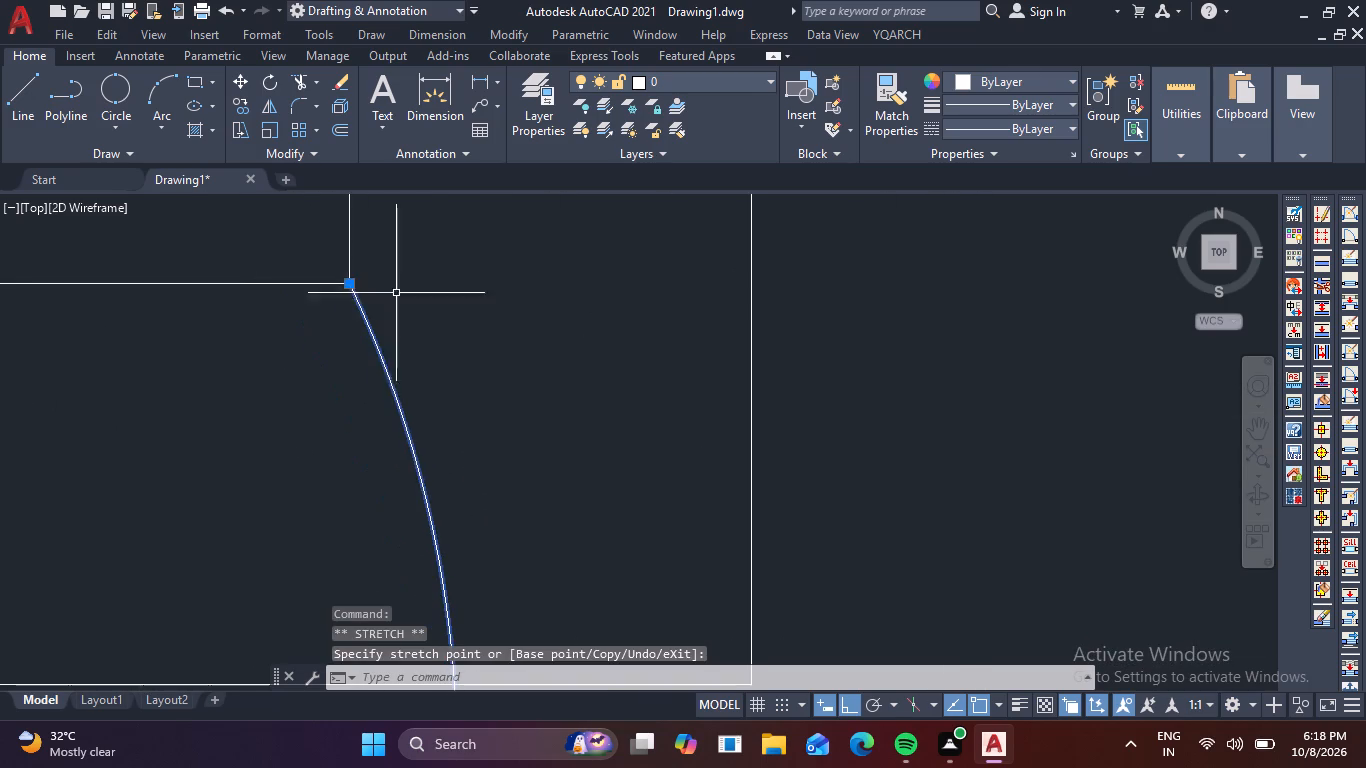
{"action": "scroll", "coordinate": [497, 307], "scroll_direction": "down", "scroll_amount": 5}
{"action": "key", "text": "Escape"}
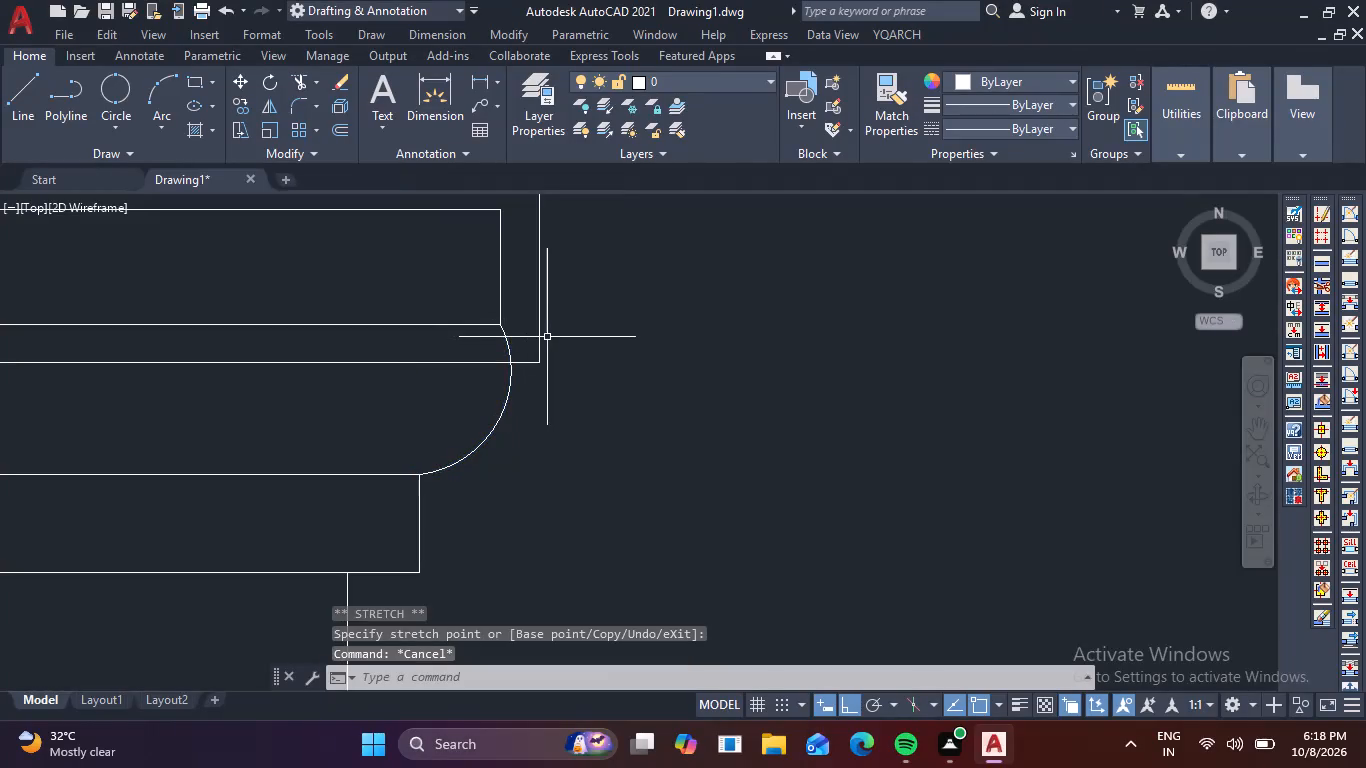
Draw a vertical line from the top of the short upright line beside the base to a point above the cap.
{"action": "scroll", "coordinate": [554, 373], "scroll_direction": "down", "scroll_amount": 2}
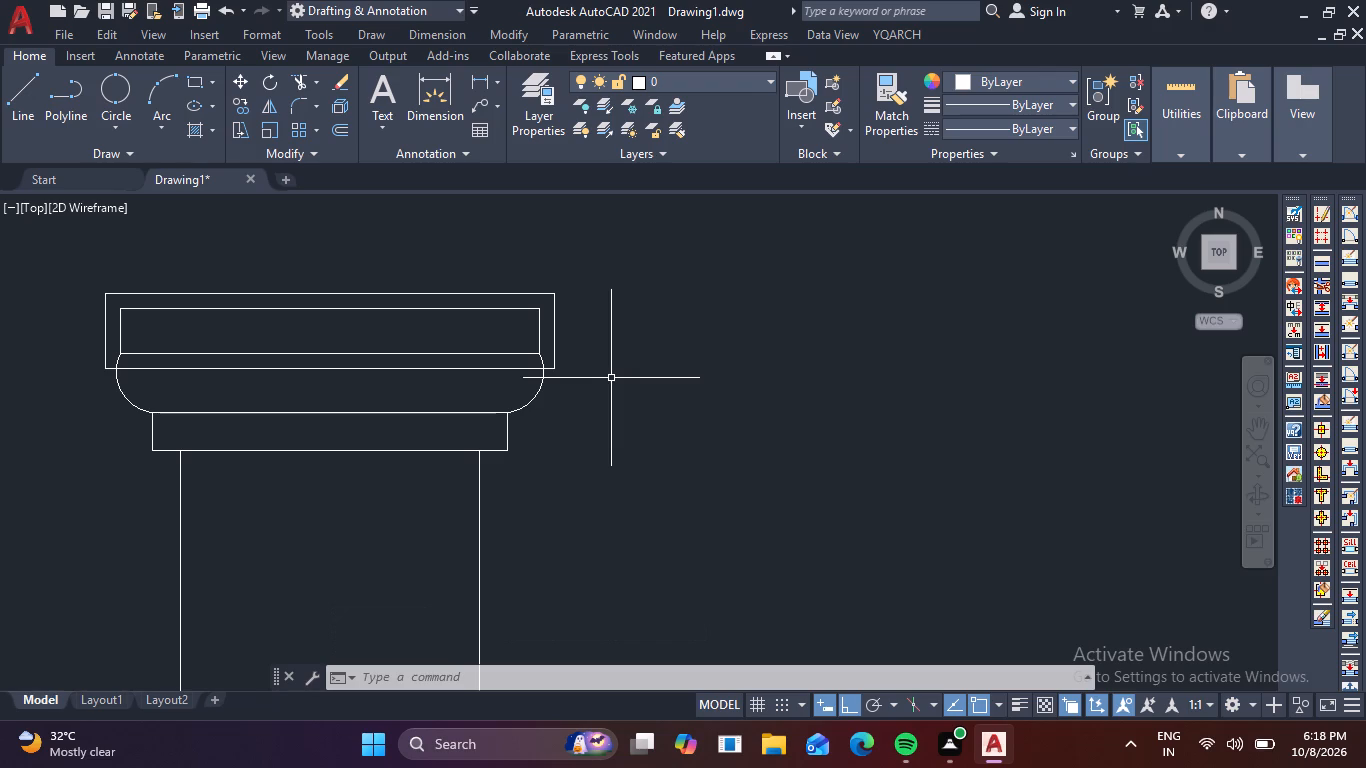
{"action": "scroll", "coordinate": [652, 383], "scroll_direction": "down", "scroll_amount": 5}
{"action": "scroll", "coordinate": [632, 412], "scroll_direction": "up", "scroll_amount": 4}
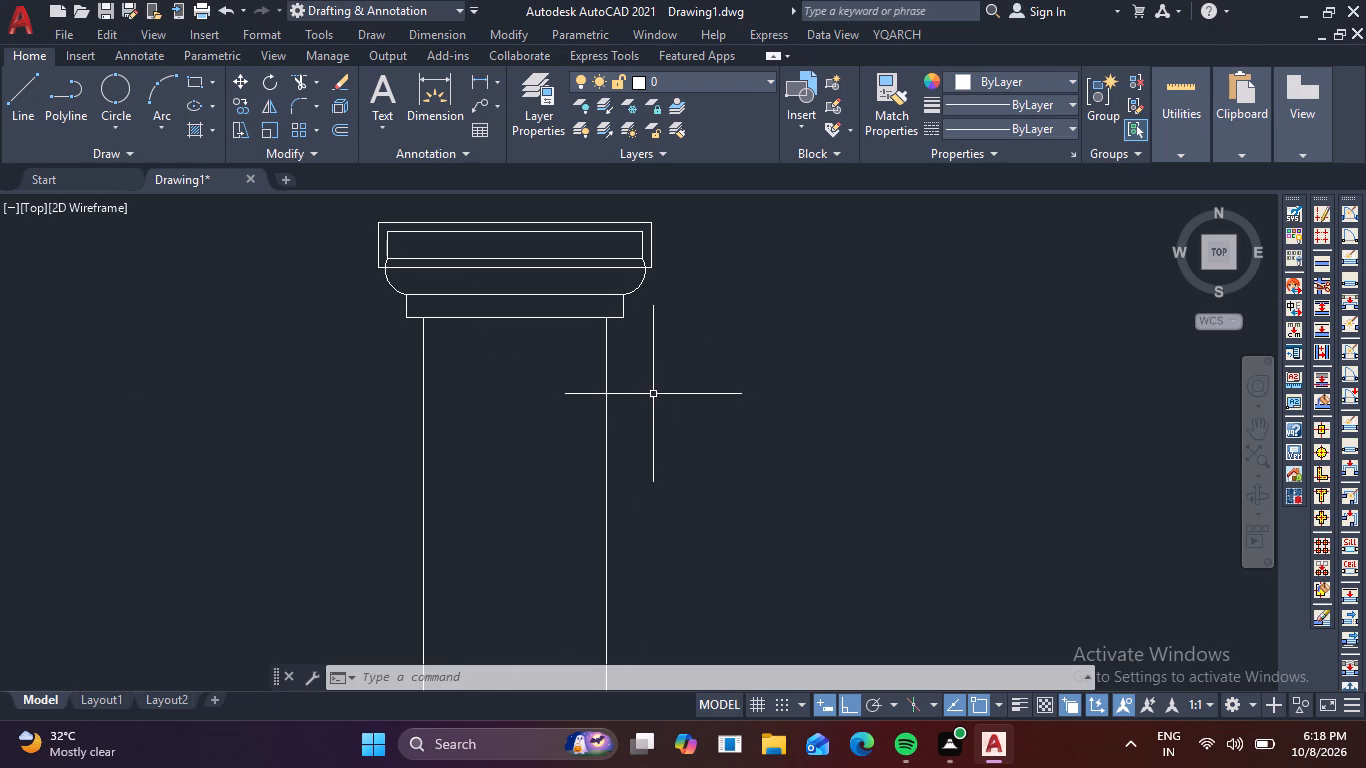
{"action": "scroll", "coordinate": [653, 394], "scroll_direction": "down", "scroll_amount": 3}
{"action": "middle_click_drag", "start_coordinate": [751, 453], "coordinate": [613, 285]}
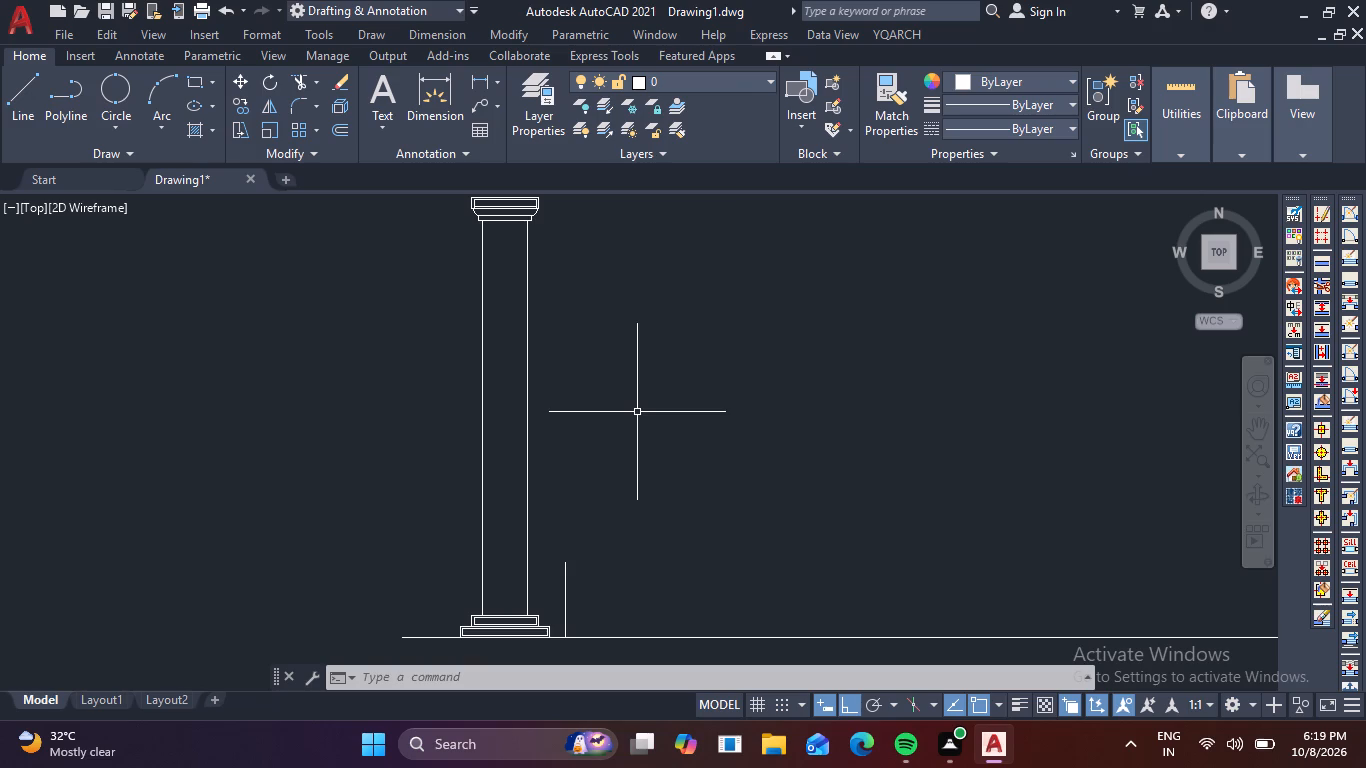
{"action": "middle_click_drag", "start_coordinate": [587, 587], "coordinate": [587, 542]}
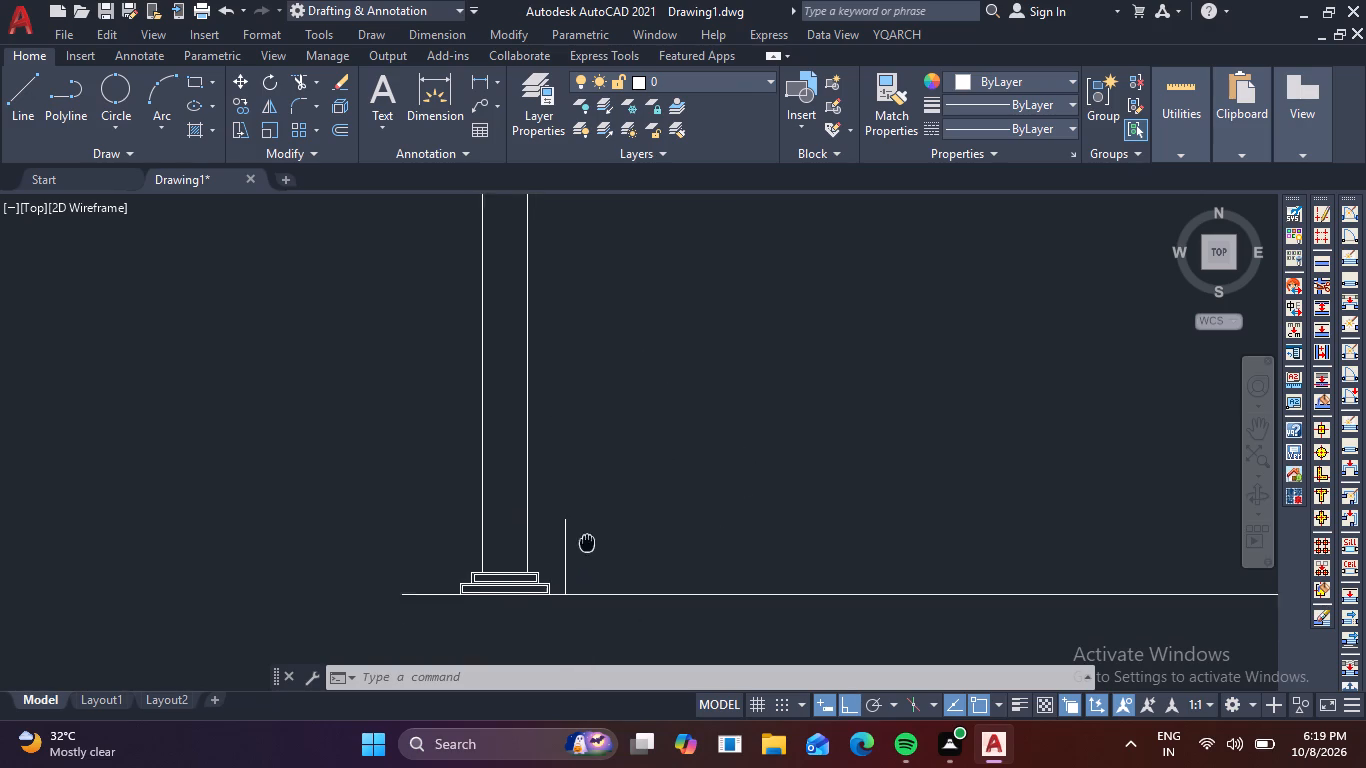
{"action": "middle_click_drag", "start_coordinate": [587, 542], "coordinate": [579, 526]}
{"action": "scroll", "coordinate": [559, 559], "scroll_direction": "up", "scroll_amount": 3}
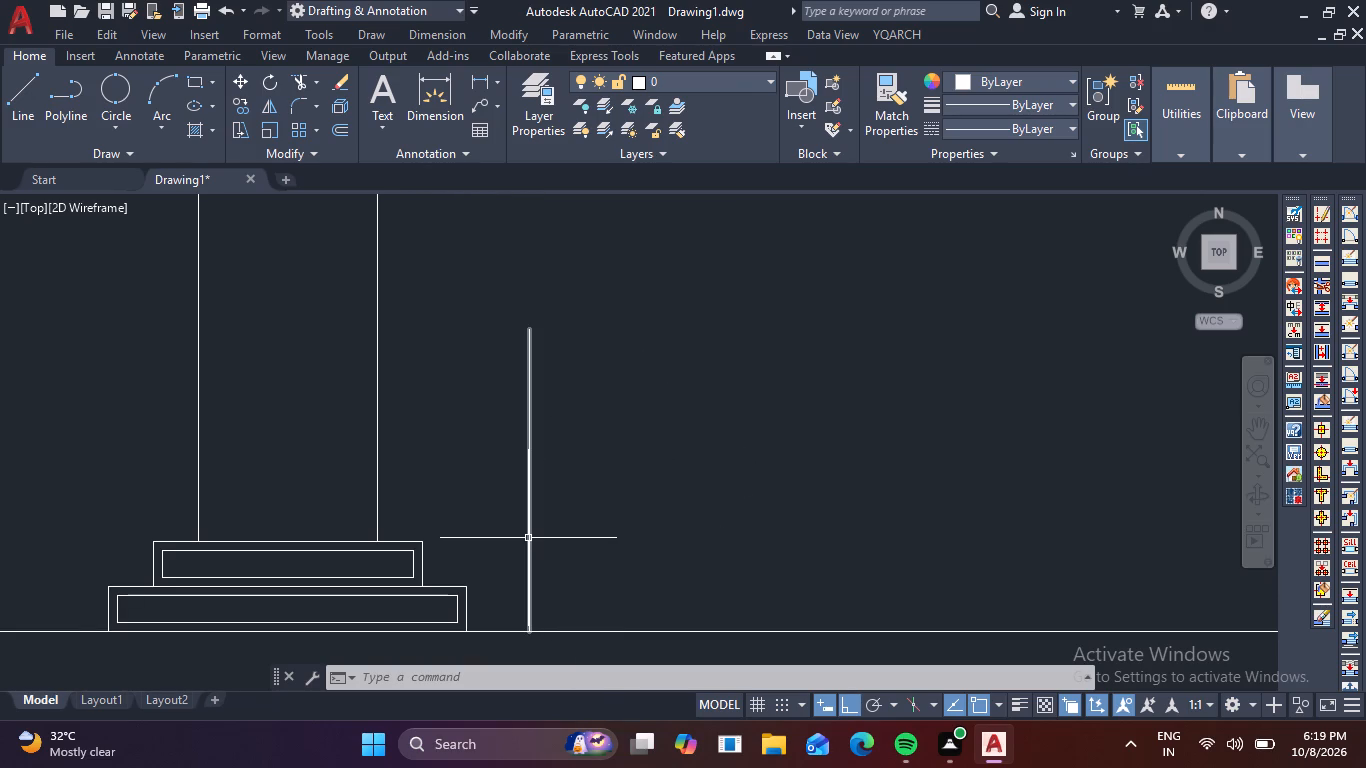
{"action": "key", "text": "l"}
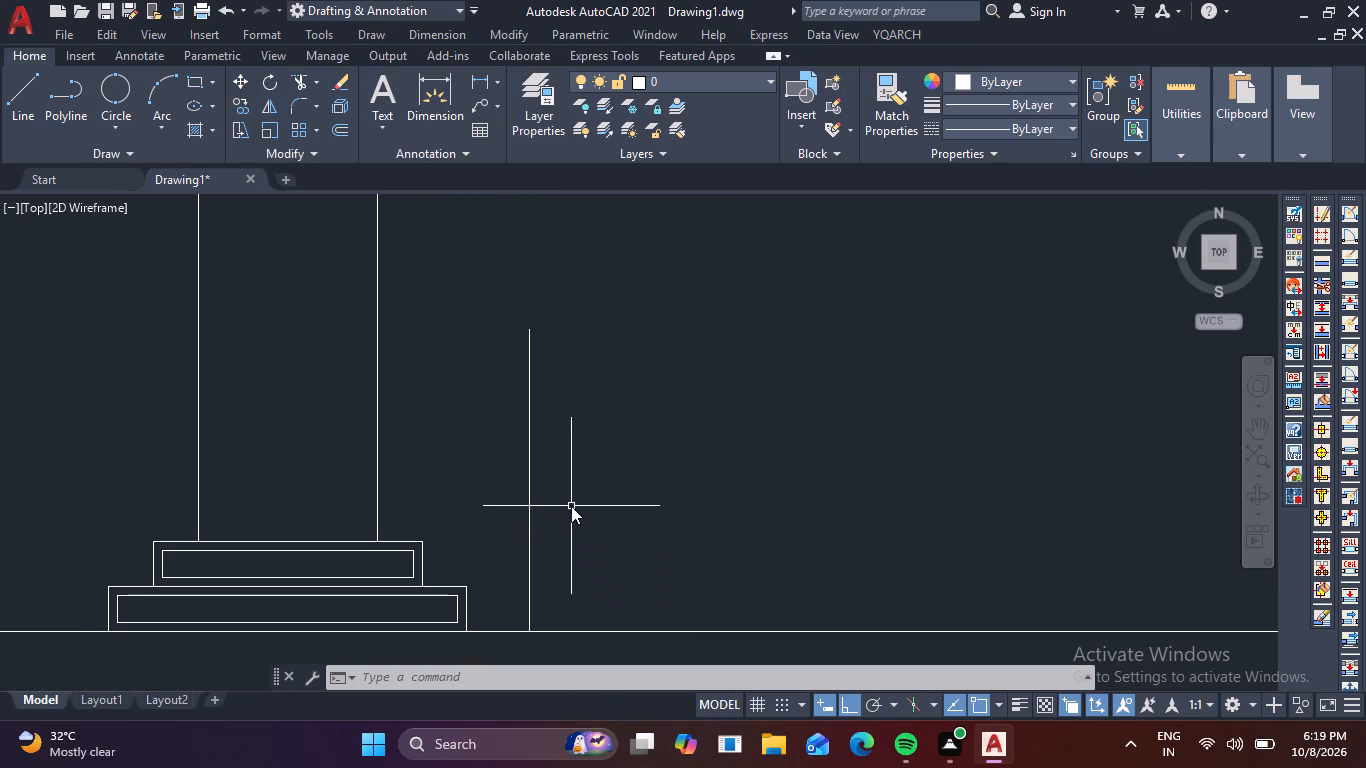
{"action": "key", "text": "space"}
{"action": "left_click", "coordinate": [528, 331]}
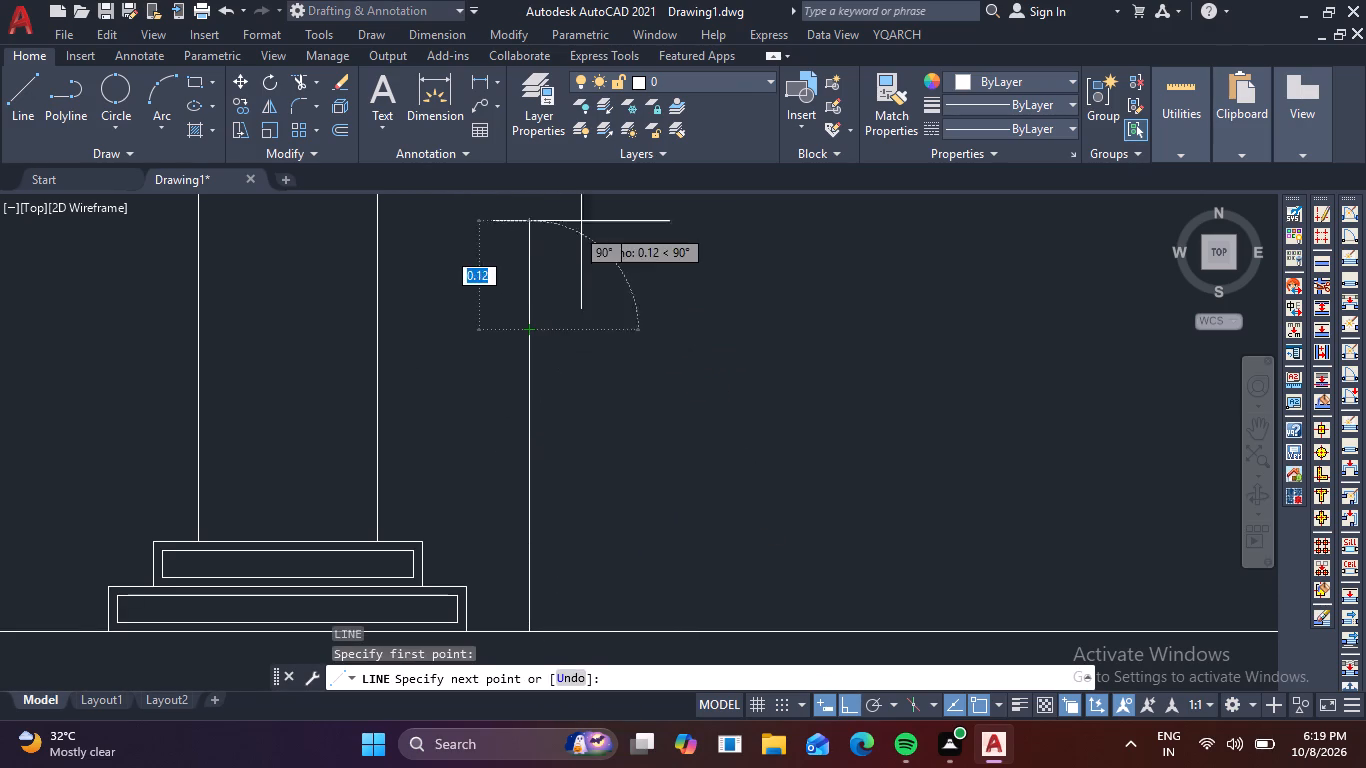
{"action": "scroll", "coordinate": [584, 212], "scroll_direction": "down", "scroll_amount": 2}
{"action": "middle_click_drag", "start_coordinate": [579, 236], "coordinate": [611, 489]}
{"action": "scroll", "coordinate": [611, 393], "scroll_direction": "down", "scroll_amount": 2}
{"action": "middle_click_drag", "start_coordinate": [583, 351], "coordinate": [551, 534]}
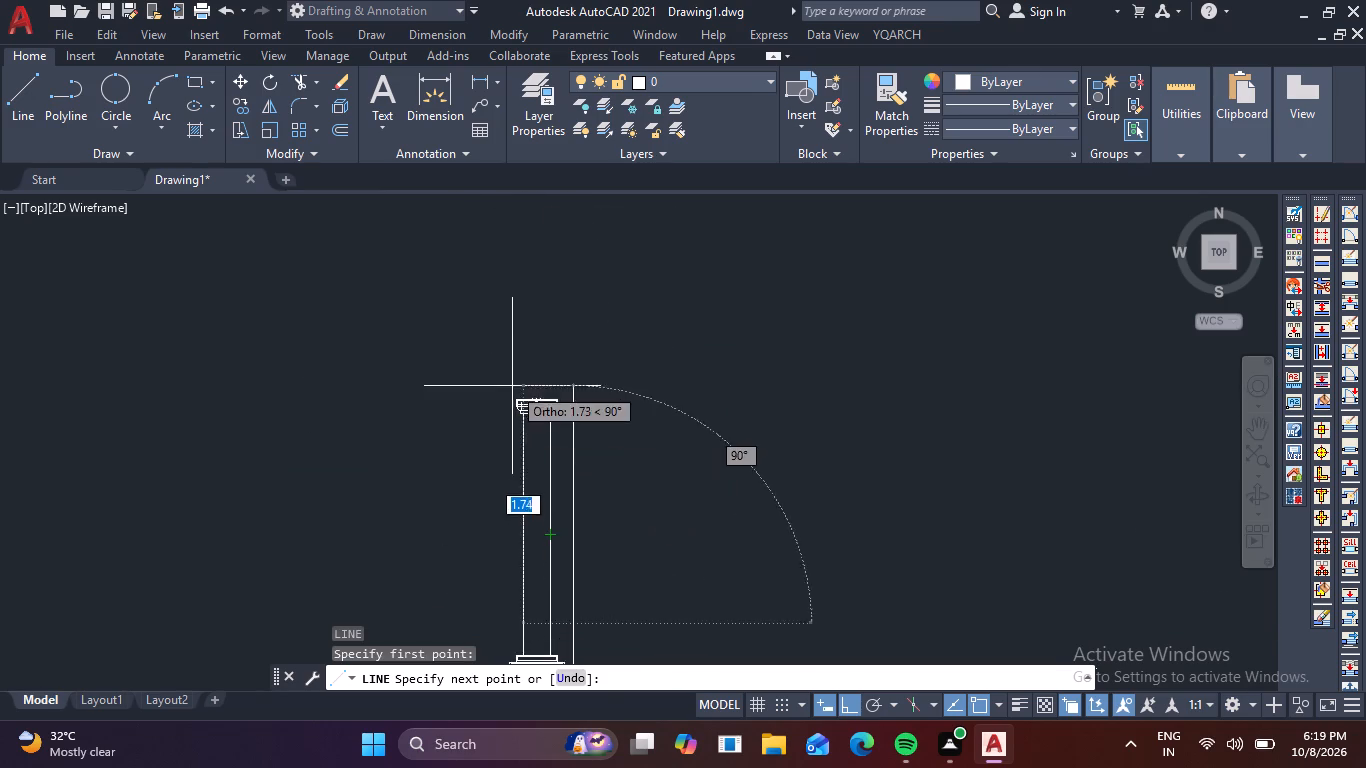
{"action": "scroll", "coordinate": [522, 376], "scroll_direction": "up", "scroll_amount": 4}
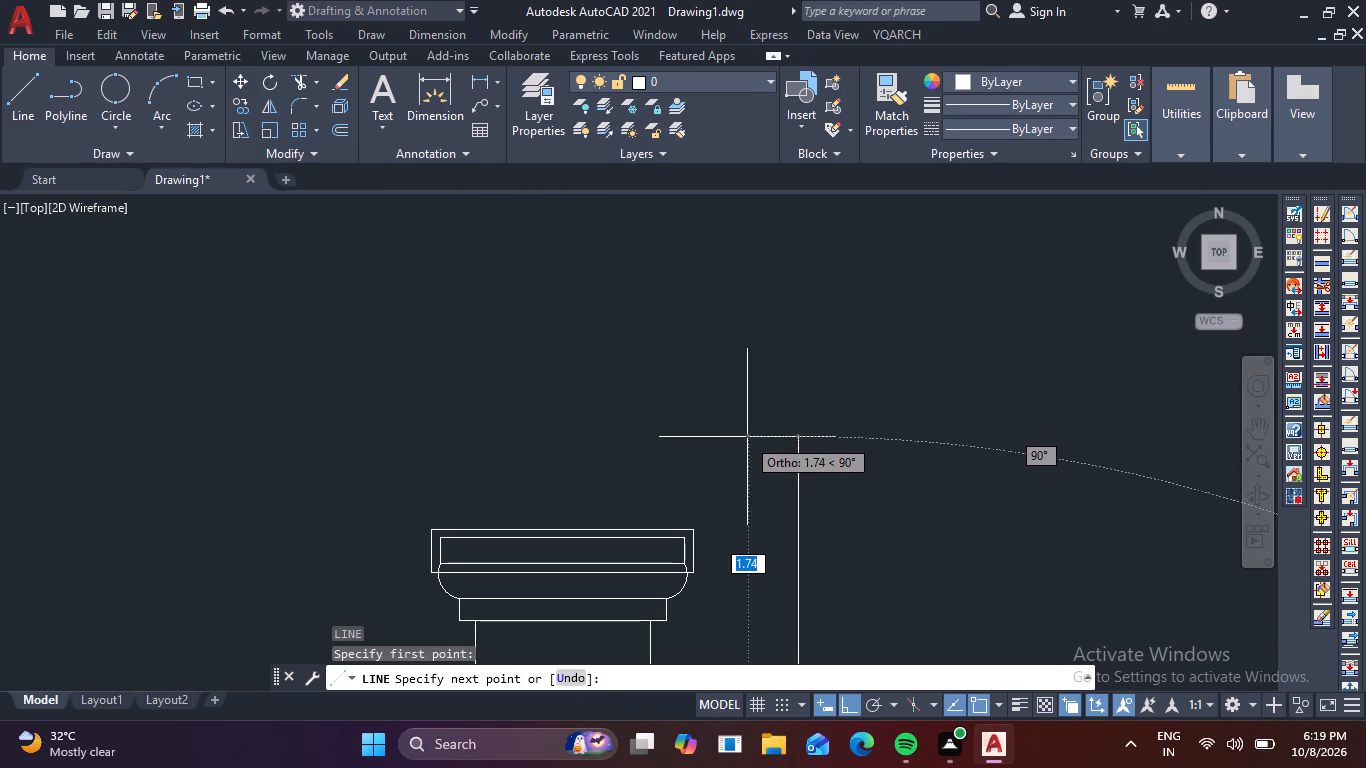
{"action": "left_click", "coordinate": [785, 382]}
{"action": "key", "text": "Escape"}
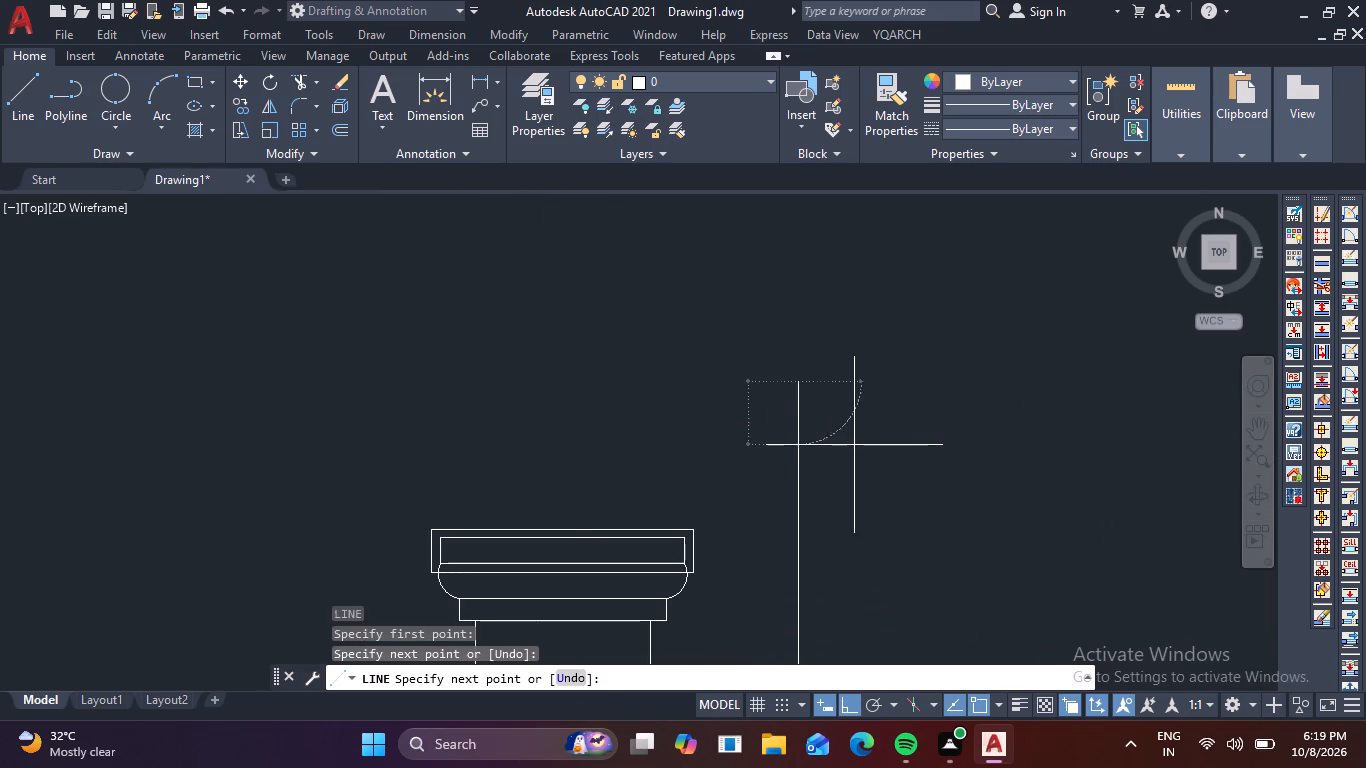
Join the two collinear vertical lines to the right of the column into one line.
{"action": "scroll", "coordinate": [804, 460], "scroll_direction": "down", "scroll_amount": 1}
{"action": "middle_click_drag", "start_coordinate": [761, 480], "coordinate": [606, 213]}
{"action": "scroll", "coordinate": [627, 265], "scroll_direction": "down", "scroll_amount": 4}
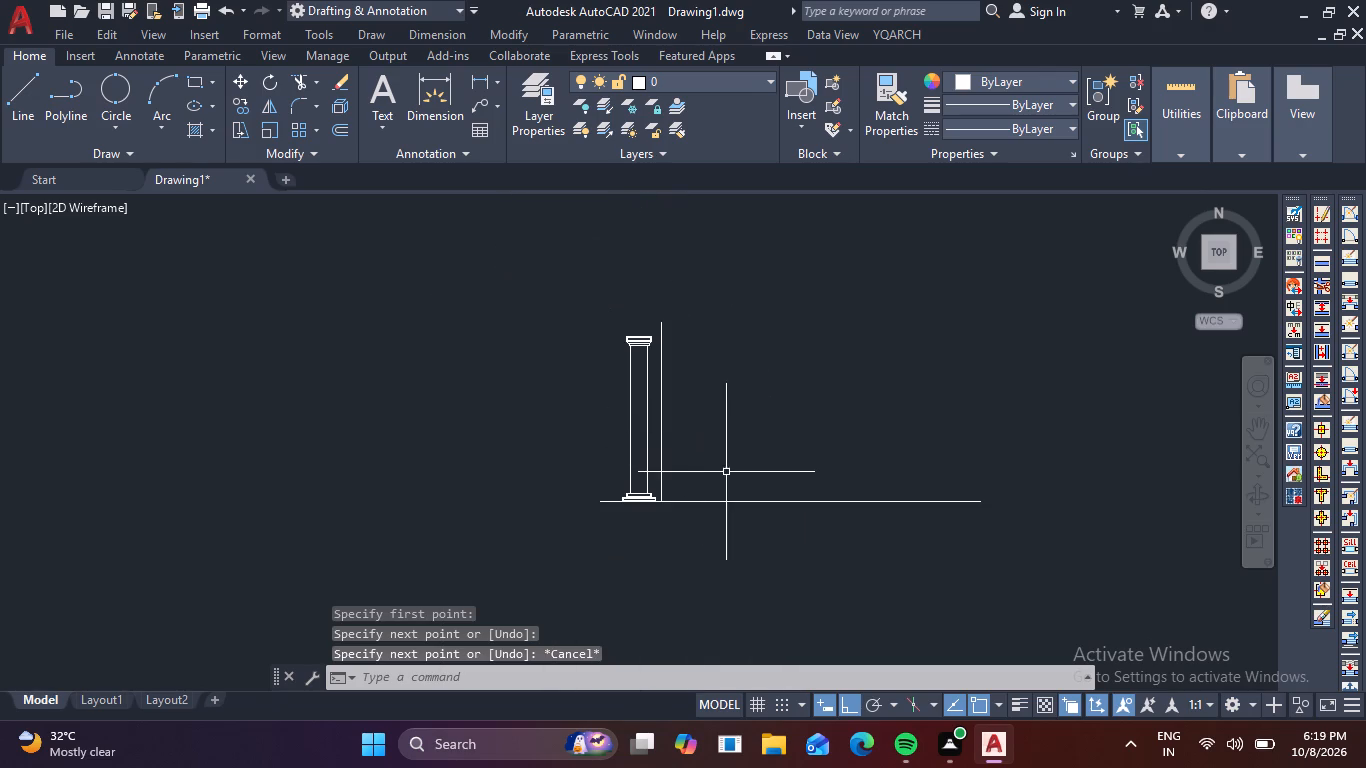
{"action": "scroll", "coordinate": [664, 494], "scroll_direction": "up", "scroll_amount": 3}
{"action": "left_click_drag", "start_coordinate": [659, 500], "coordinate": [647, 483]}
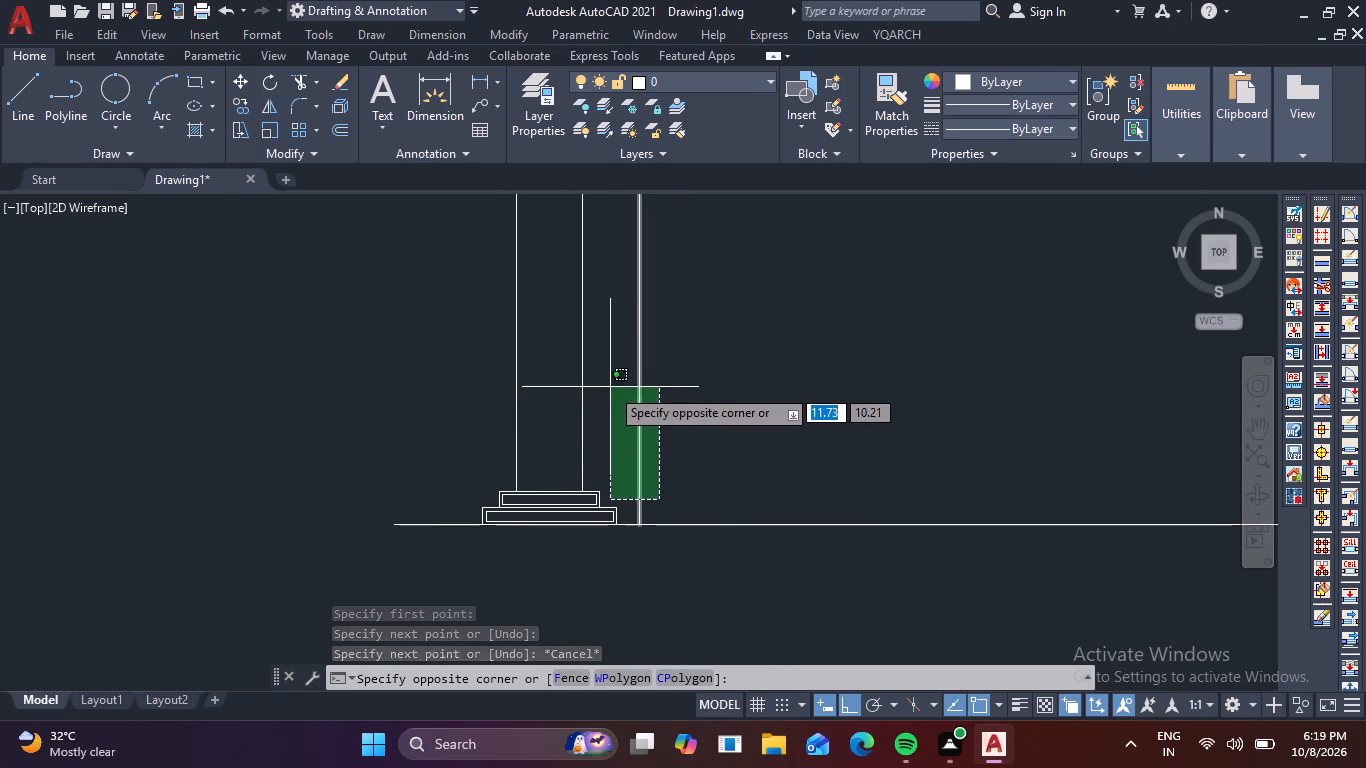
{"action": "left_click", "coordinate": [610, 386]}
{"action": "key", "text": "j"}
{"action": "key", "text": "space"}
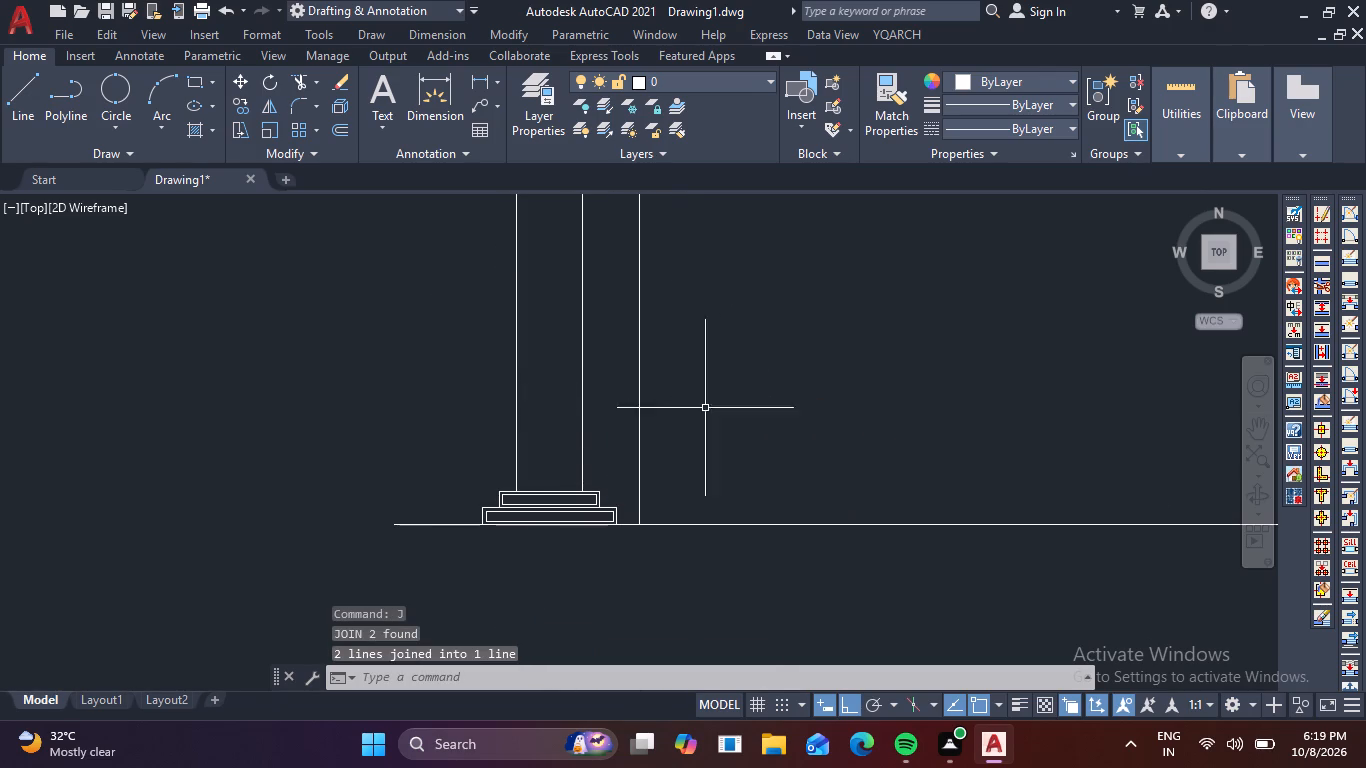
{"action": "key", "text": "Escape"}
Draw a 0.57 vertical line upward from the cap's top edge, aligned with the left shaft line.
{"action": "scroll", "coordinate": [666, 377], "scroll_direction": "down", "scroll_amount": 3}
{"action": "middle_click_drag", "start_coordinate": [709, 295], "coordinate": [641, 497]}
{"action": "scroll", "coordinate": [538, 457], "scroll_direction": "up", "scroll_amount": 4}
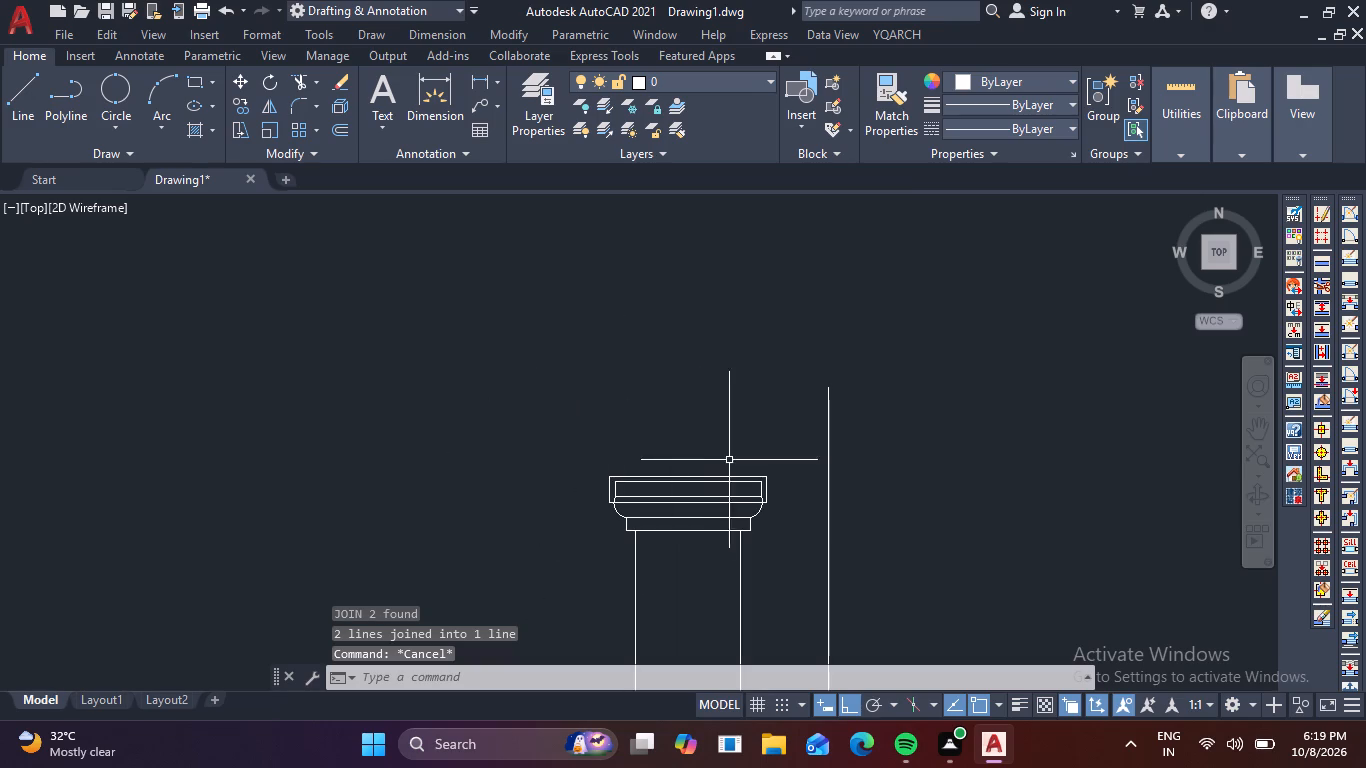
{"action": "middle_click_drag", "start_coordinate": [720, 449], "coordinate": [688, 418]}
{"action": "scroll", "coordinate": [720, 449], "scroll_direction": "up", "scroll_amount": 1}
{"action": "scroll", "coordinate": [628, 524], "scroll_direction": "up", "scroll_amount": 2}
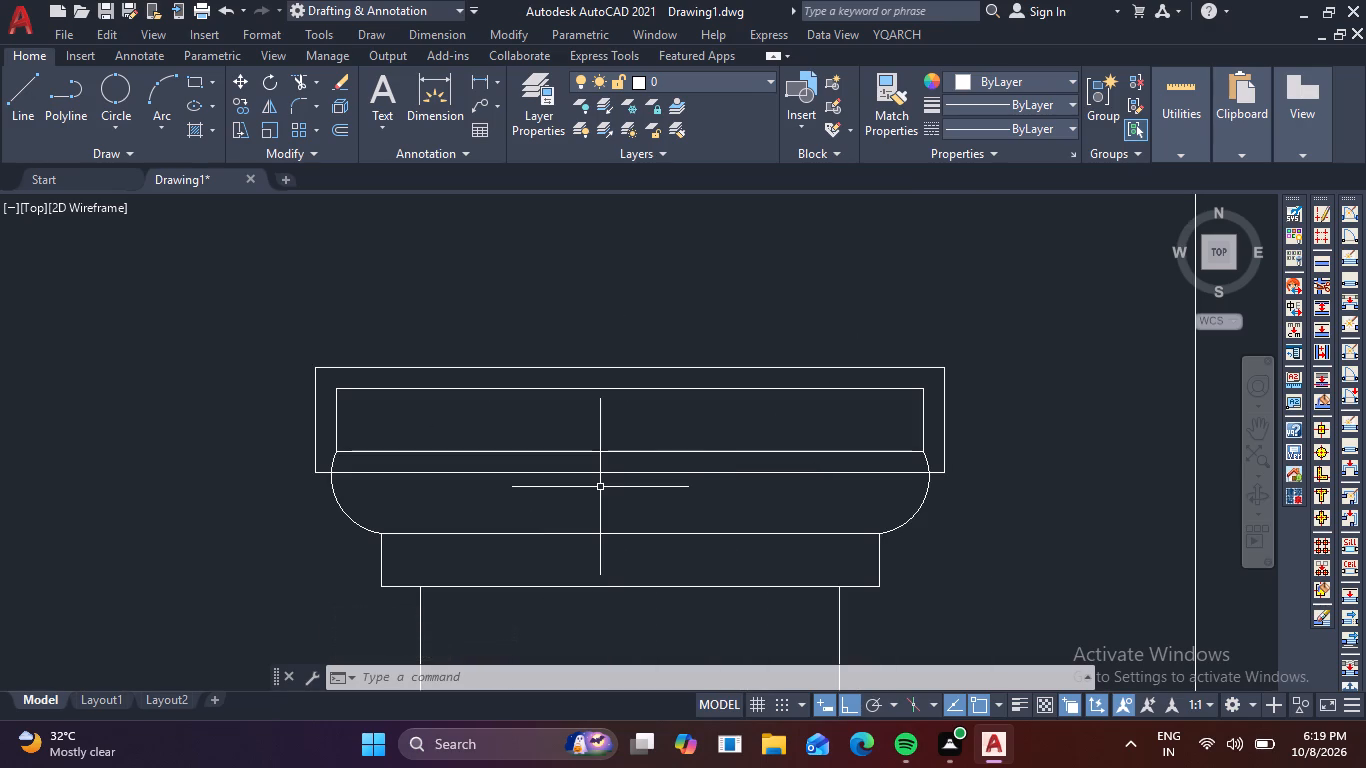
{"action": "key", "text": "l"}
{"action": "key", "text": "space"}
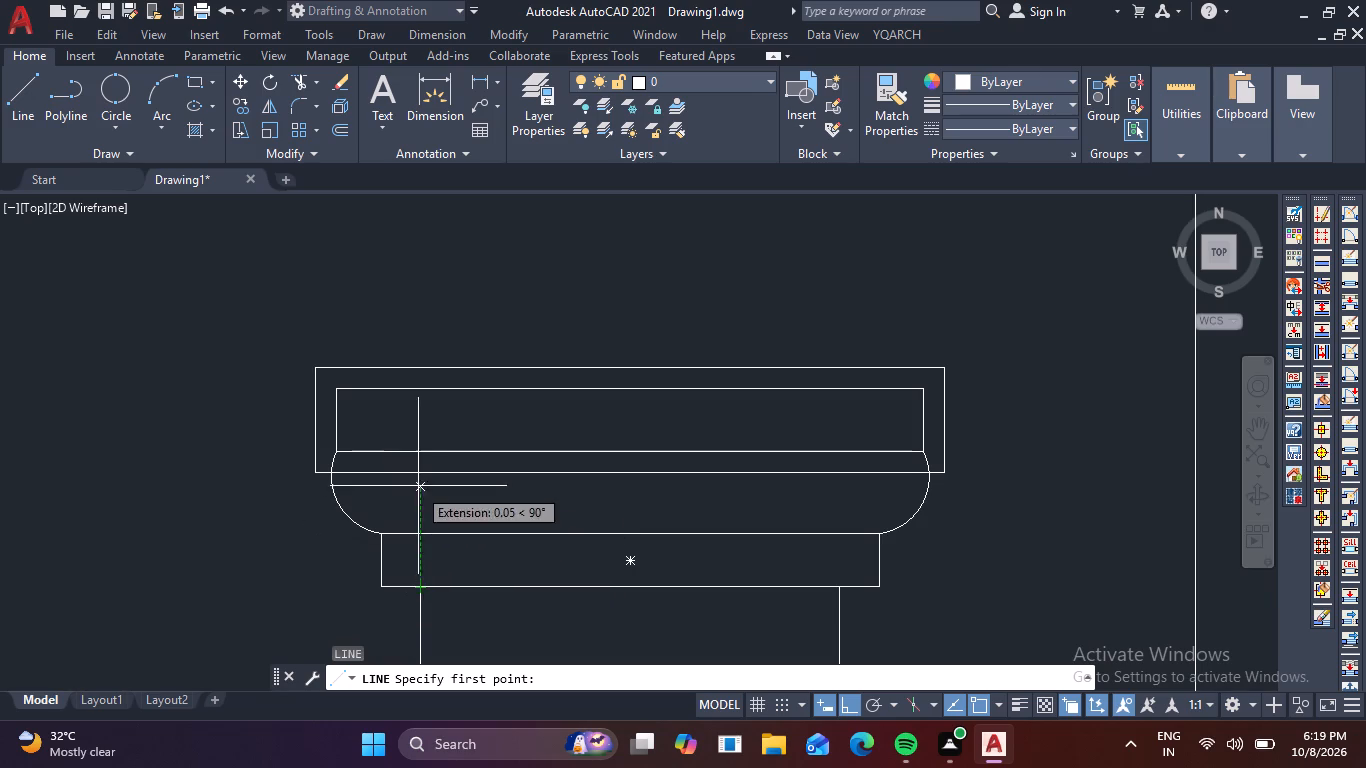
{"action": "left_click", "coordinate": [419, 364]}
{"action": "middle_click_drag", "start_coordinate": [460, 263], "coordinate": [425, 629]}
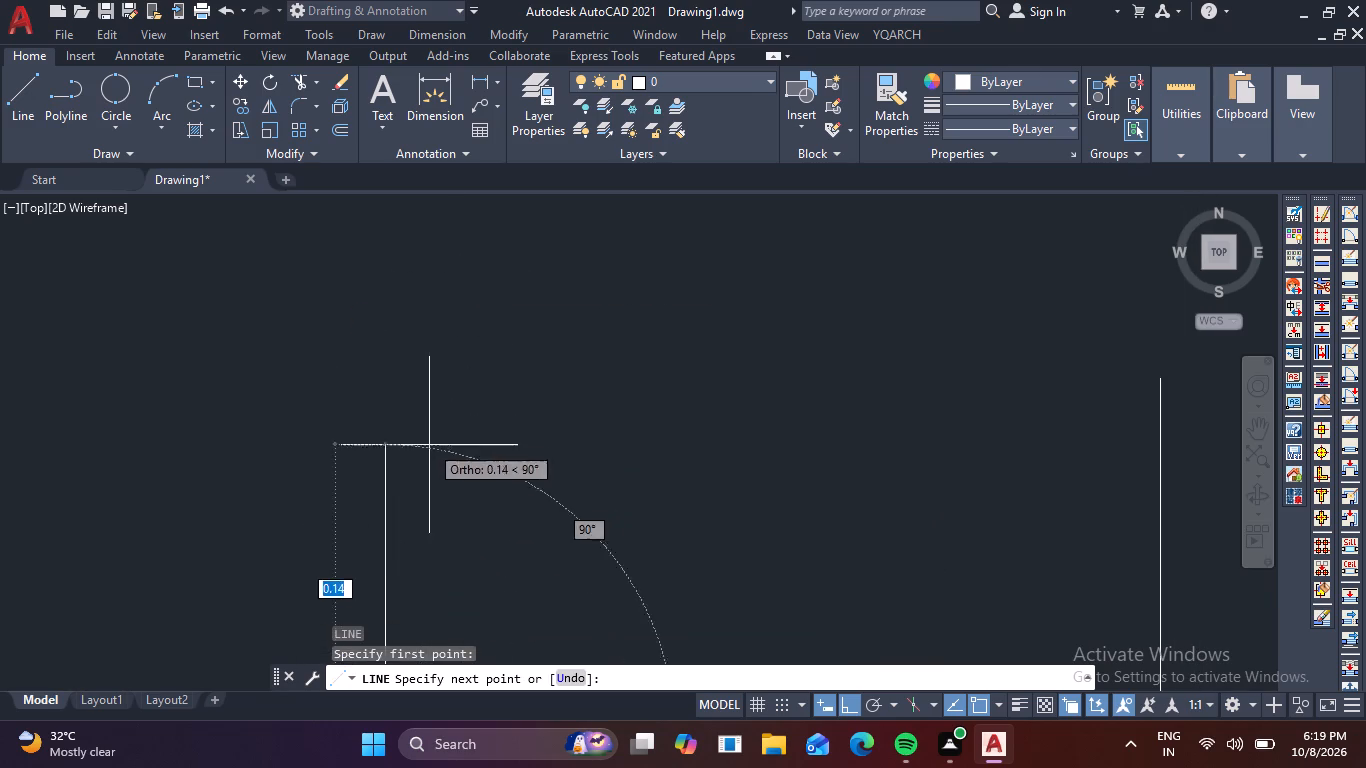
{"action": "scroll", "coordinate": [422, 425], "scroll_direction": "down", "scroll_amount": 4}
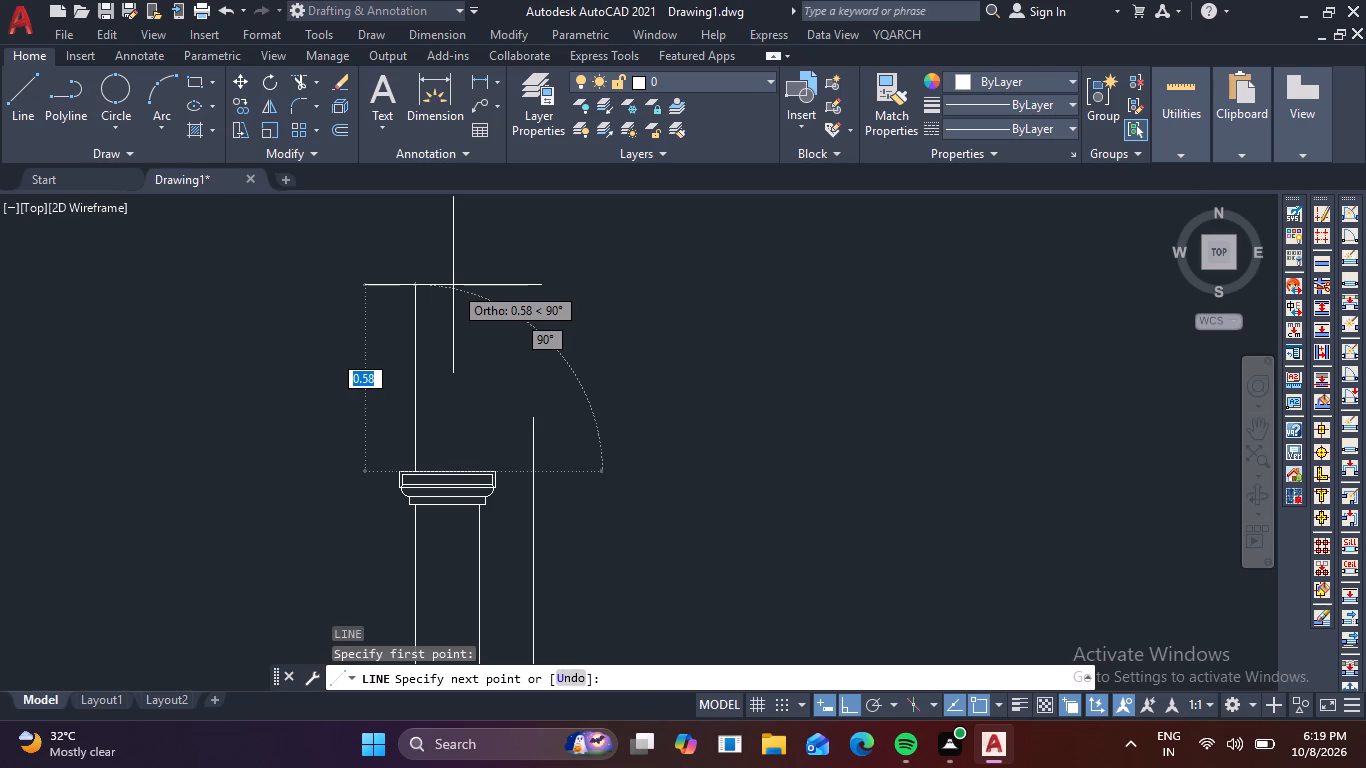
{"action": "key", "text": "period"}
{"action": "type", "text": "57"}
{"action": "key", "text": "Return"}
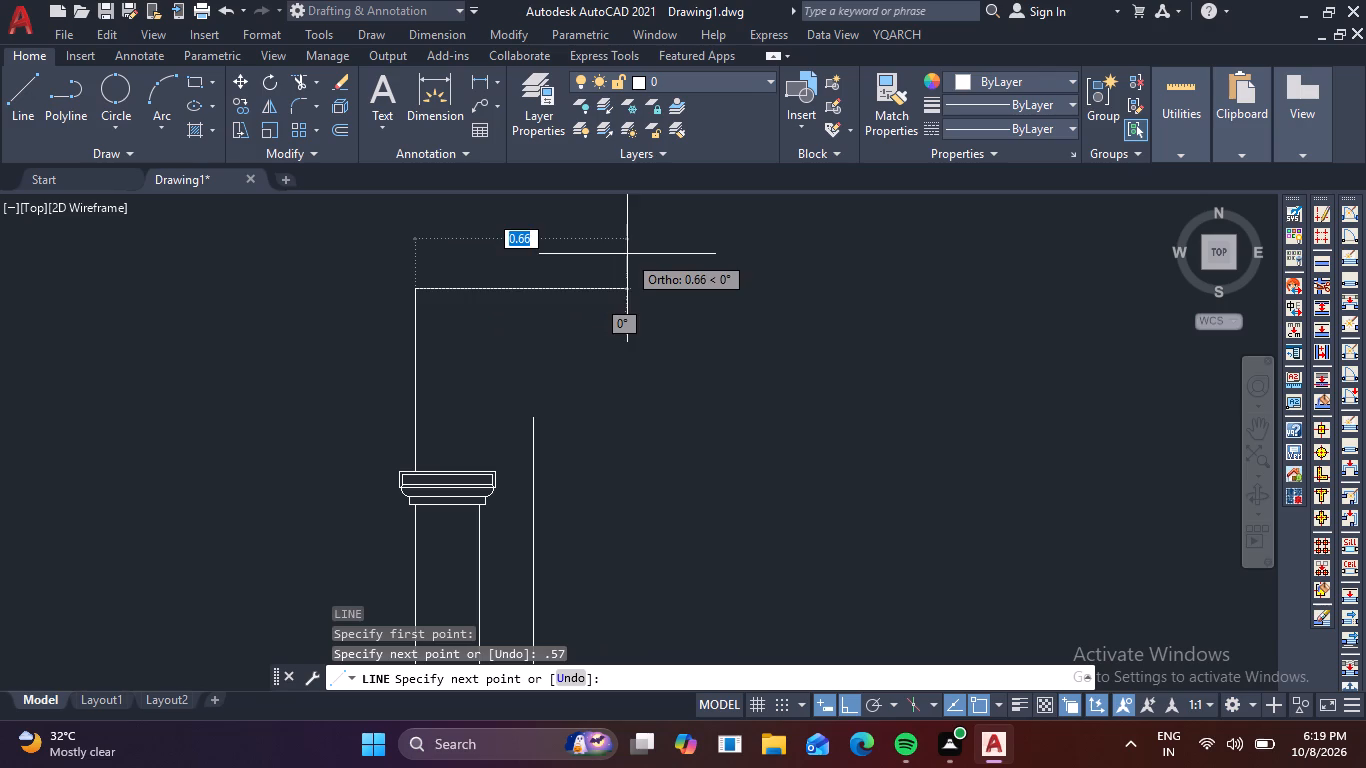
{"action": "key", "text": "Escape"}
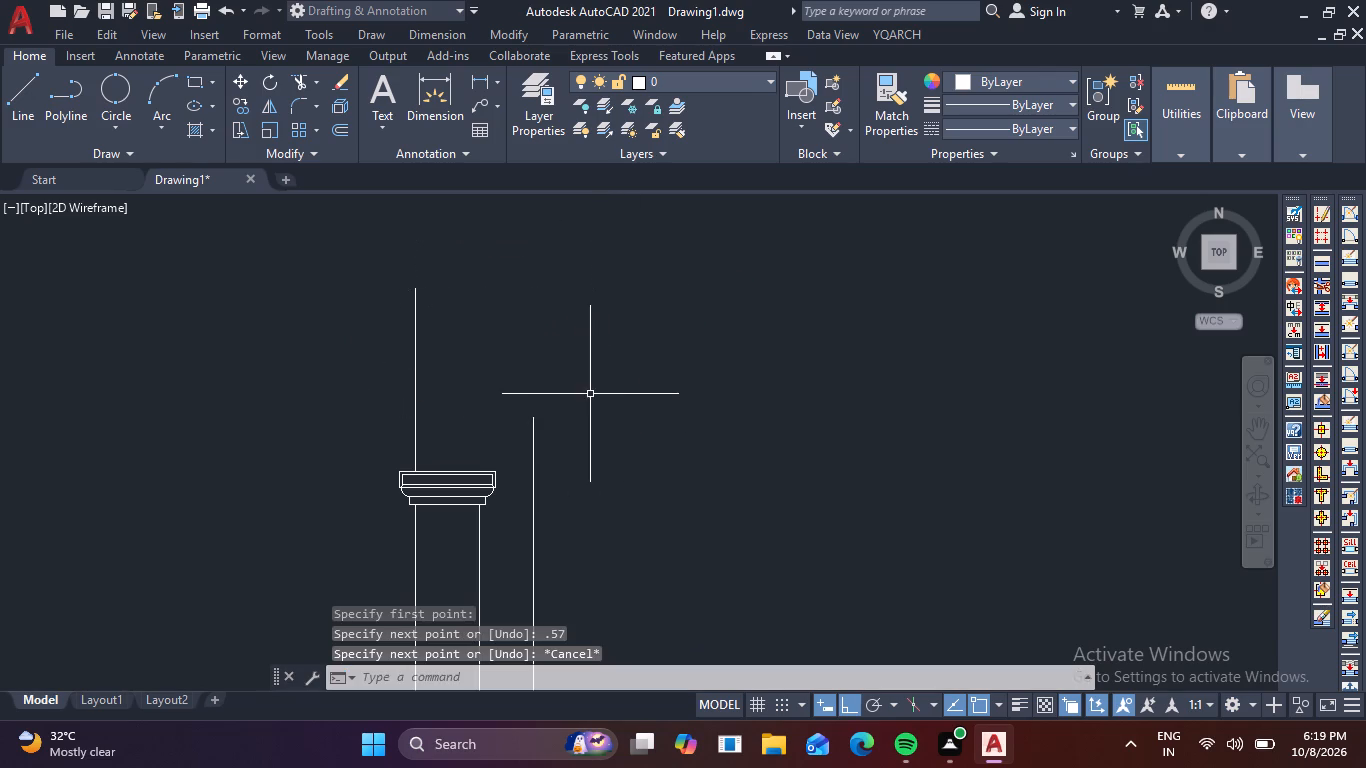
Draw a 0.57 vertical line upward from the cap's top edge, aligned with the right shaft line.
{"action": "key", "text": "space"}
{"action": "scroll", "coordinate": [465, 507], "scroll_direction": "up", "scroll_amount": 4}
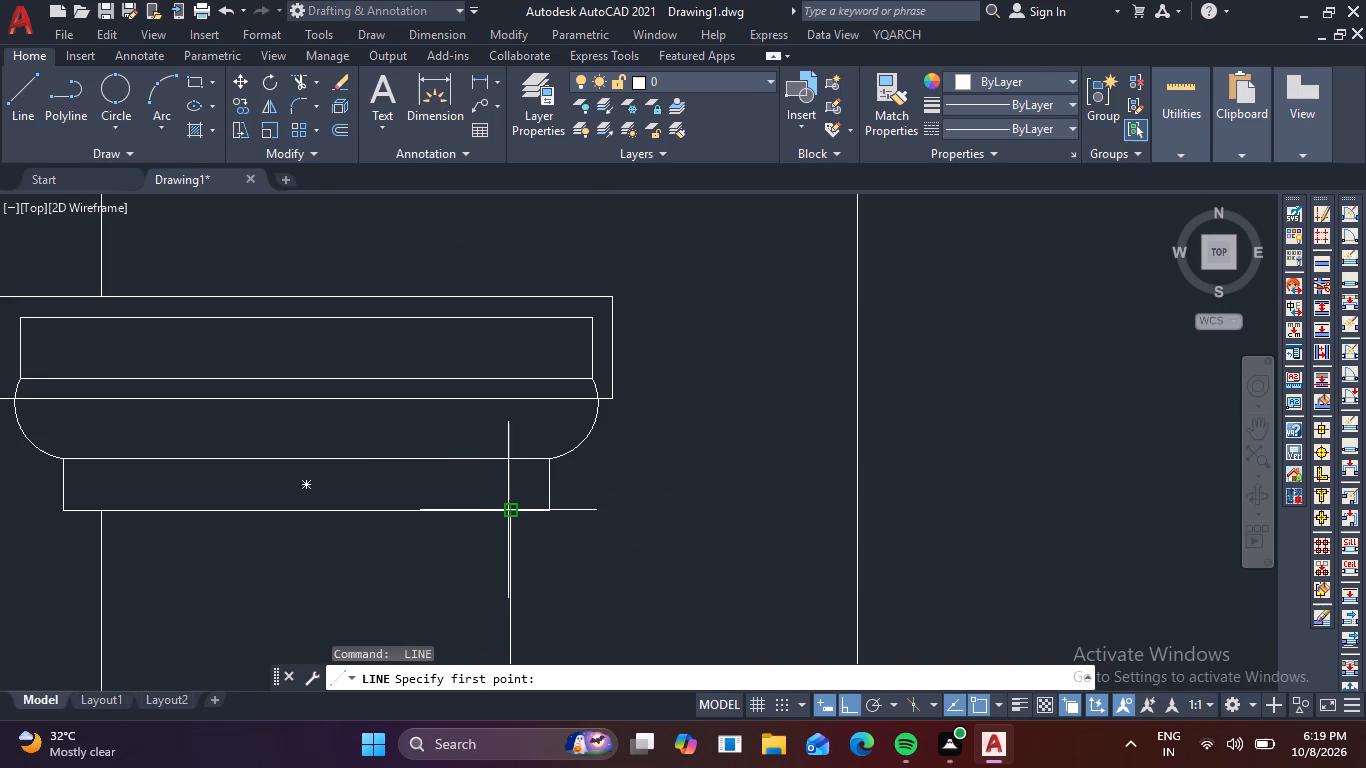
{"action": "left_click", "coordinate": [509, 296]}
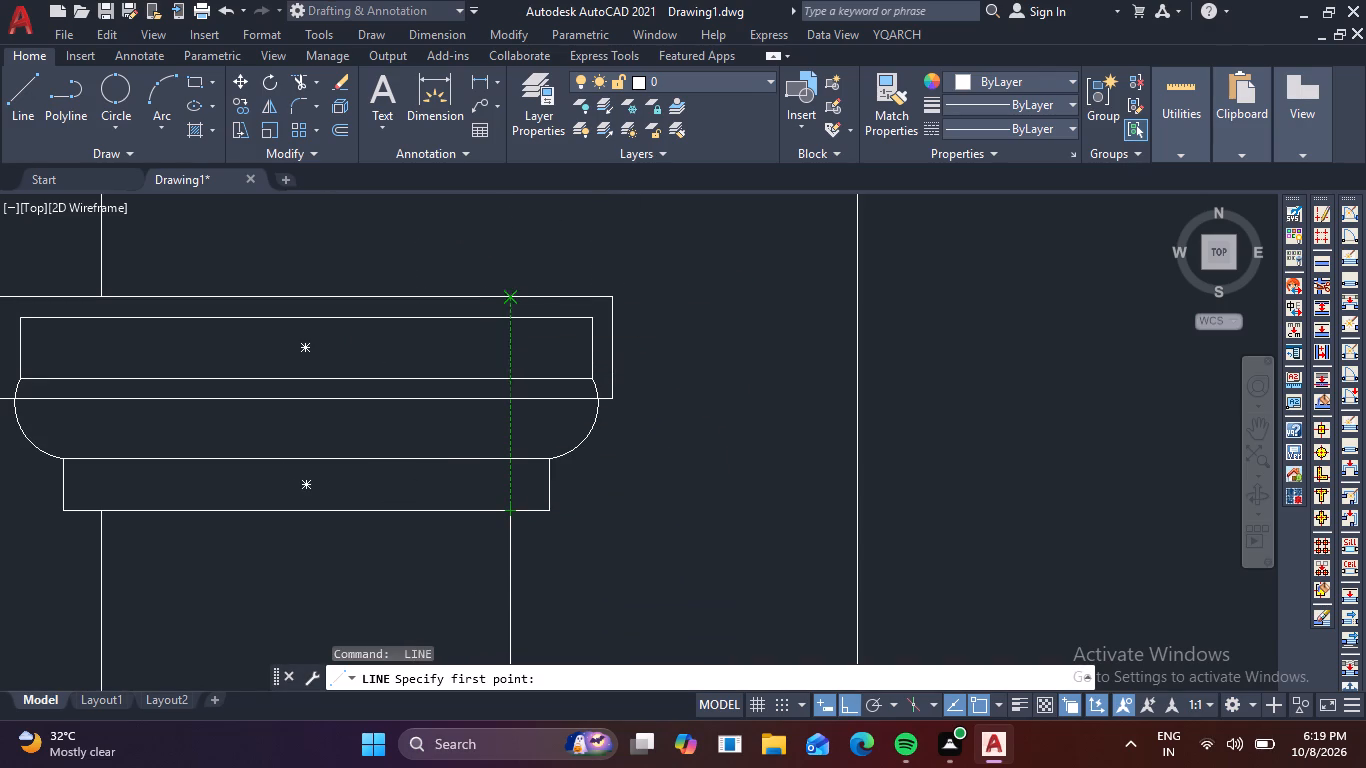
{"action": "middle_click_drag", "start_coordinate": [526, 233], "coordinate": [516, 553]}
{"action": "scroll", "coordinate": [524, 448], "scroll_direction": "down", "scroll_amount": 3}
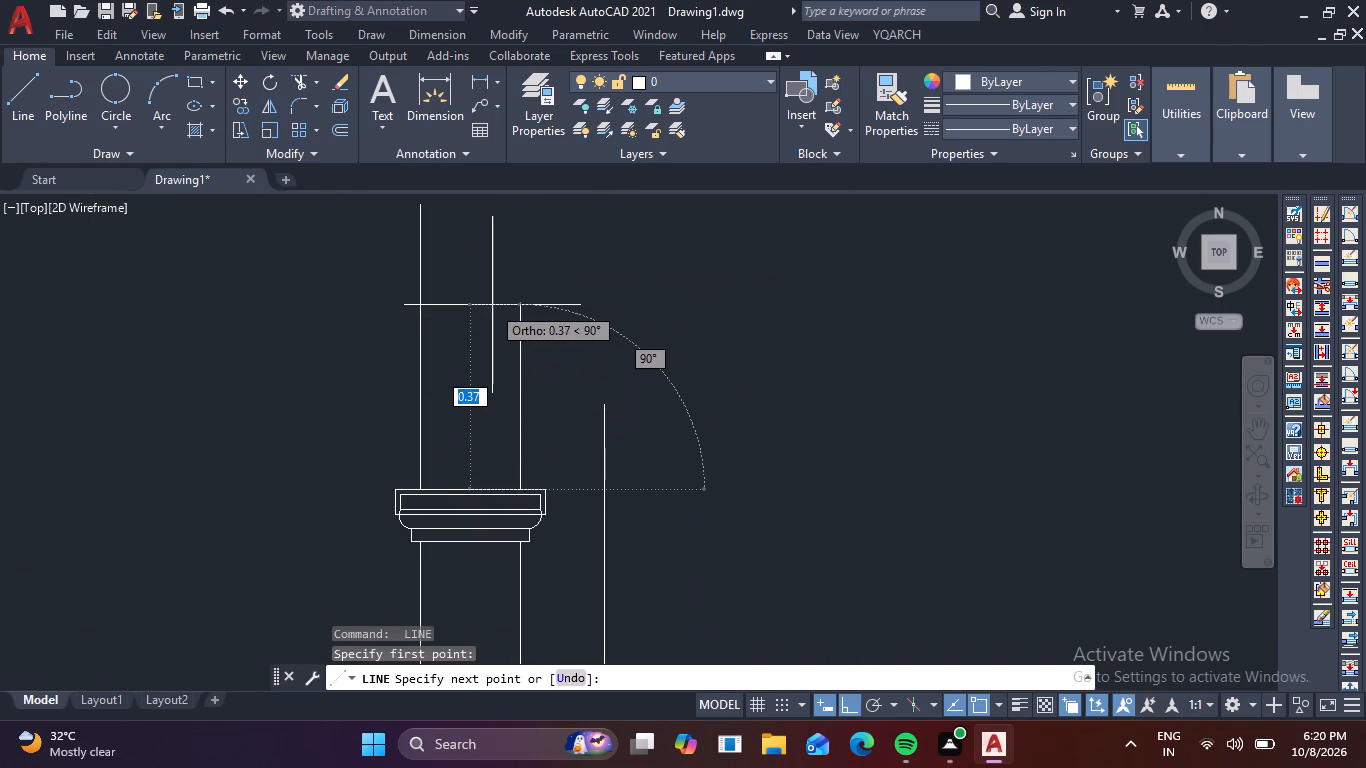
{"action": "key", "text": "period"}
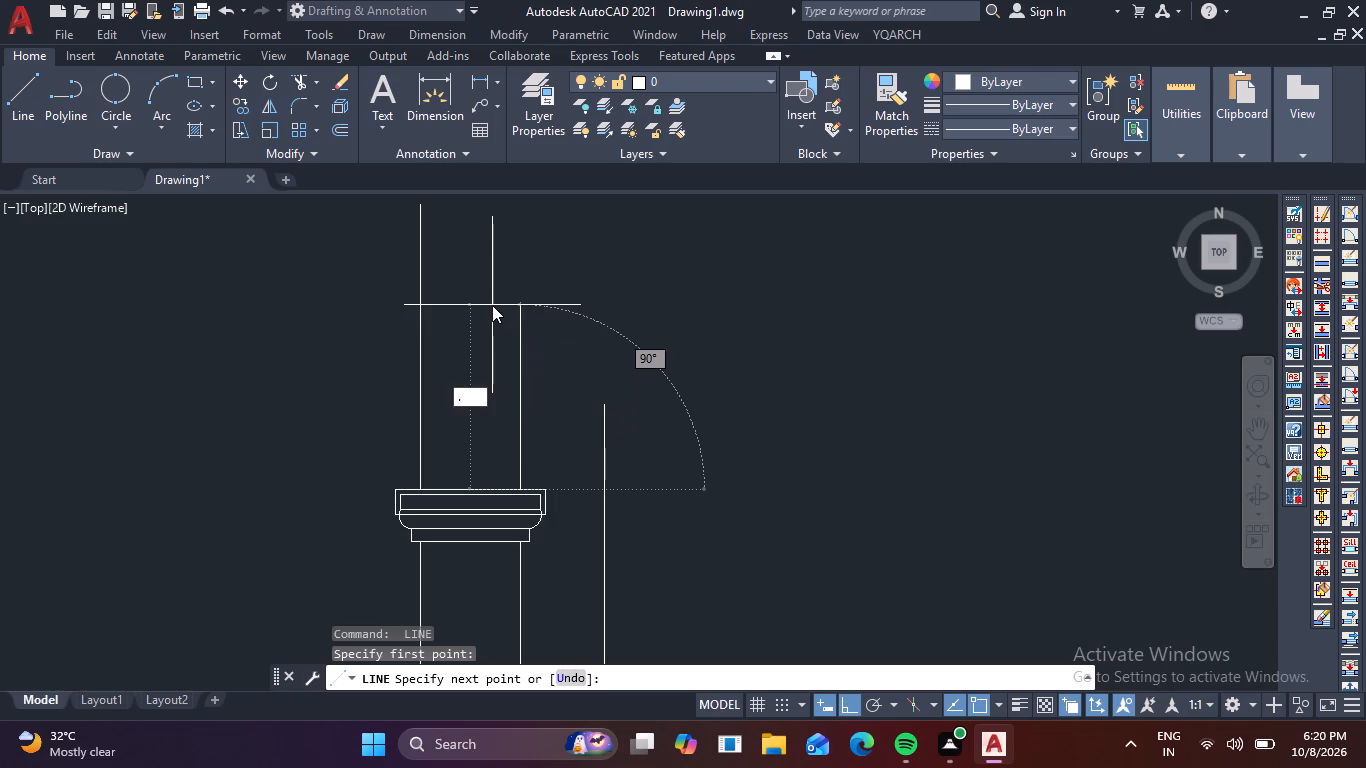
{"action": "type", "text": "57"}
{"action": "key", "text": "Return"}
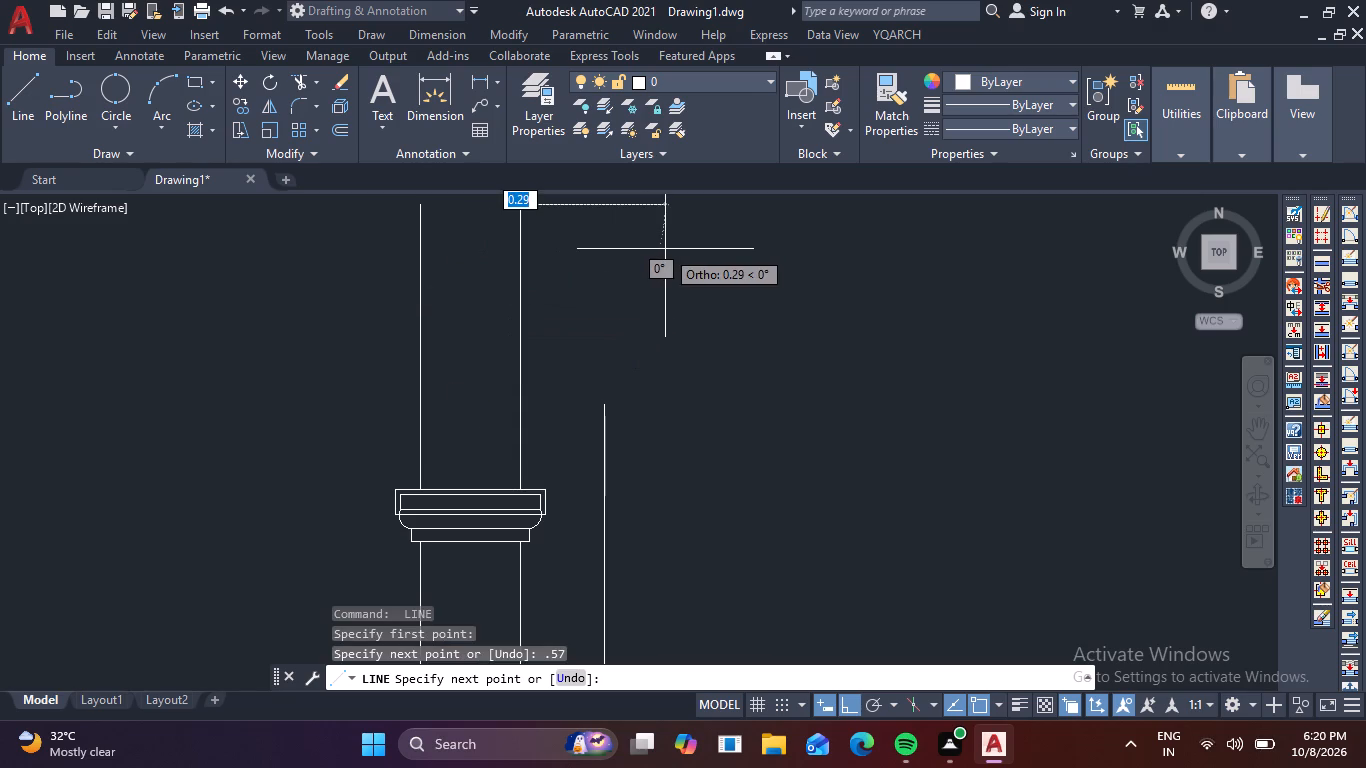
{"action": "middle_click_drag", "start_coordinate": [665, 249], "coordinate": [654, 451]}
{"action": "key", "text": "Escape"}
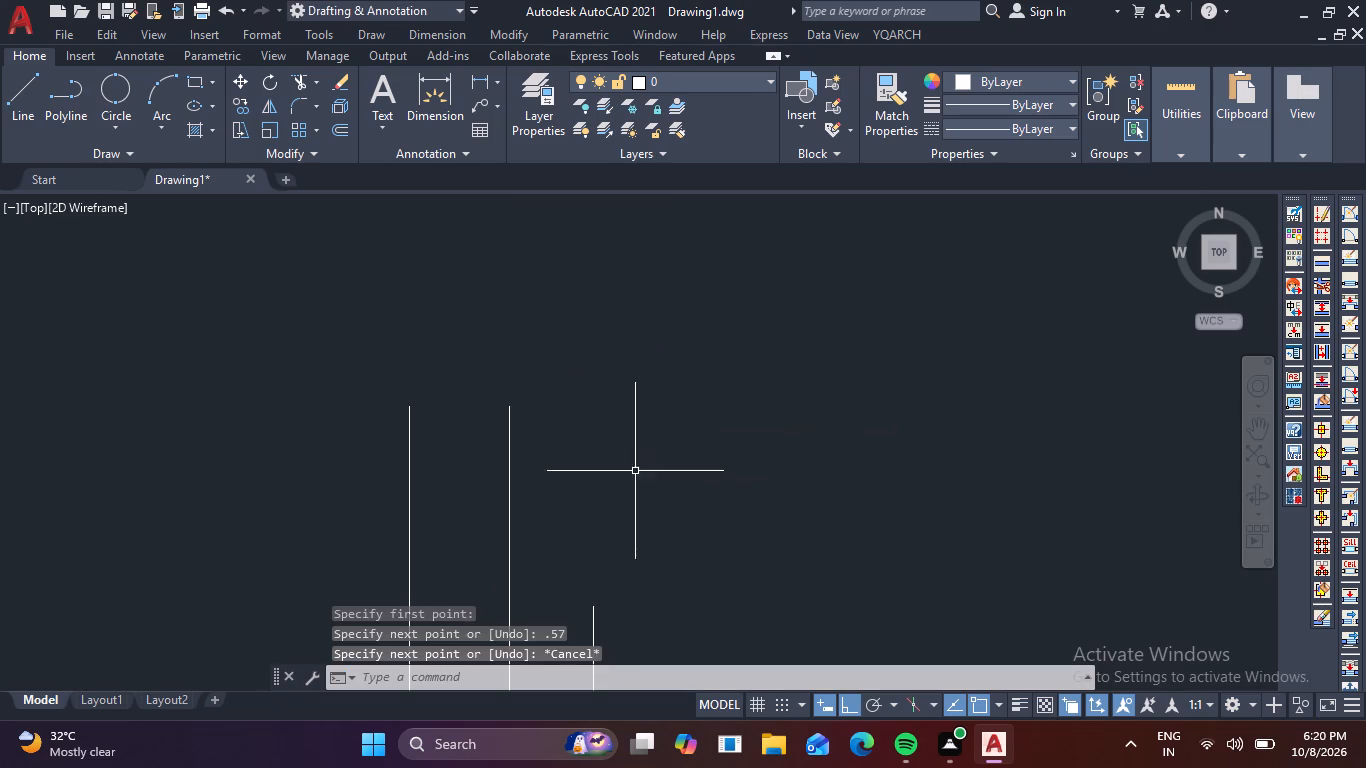
Copy the whole cap, including both arcs, up to the top end of the left 0.57 line, based at the left shaft line's top.
{"action": "scroll", "coordinate": [518, 469], "scroll_direction": "down", "scroll_amount": 1}
{"action": "middle_click_drag", "start_coordinate": [547, 485], "coordinate": [491, 176]}
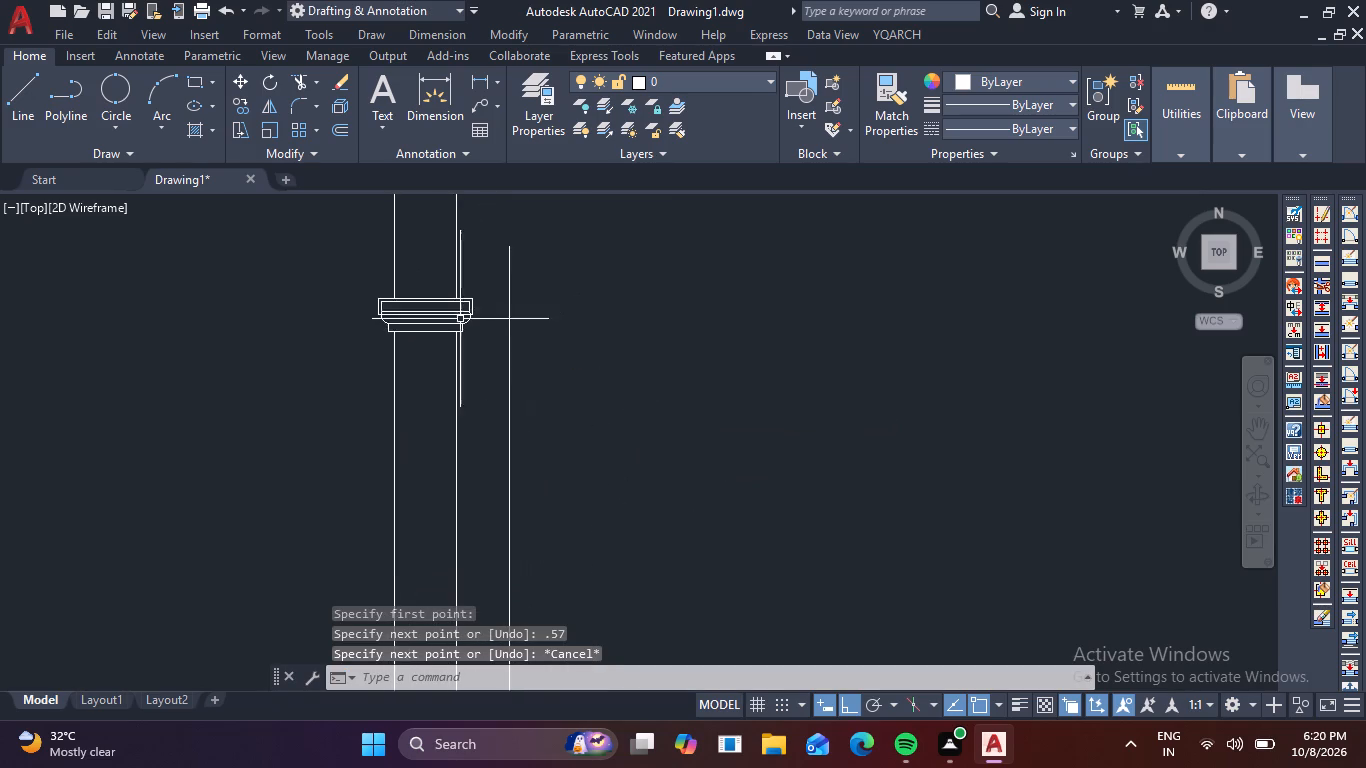
{"action": "scroll", "coordinate": [448, 337], "scroll_direction": "up", "scroll_amount": 2}
{"action": "left_click", "coordinate": [404, 337]}
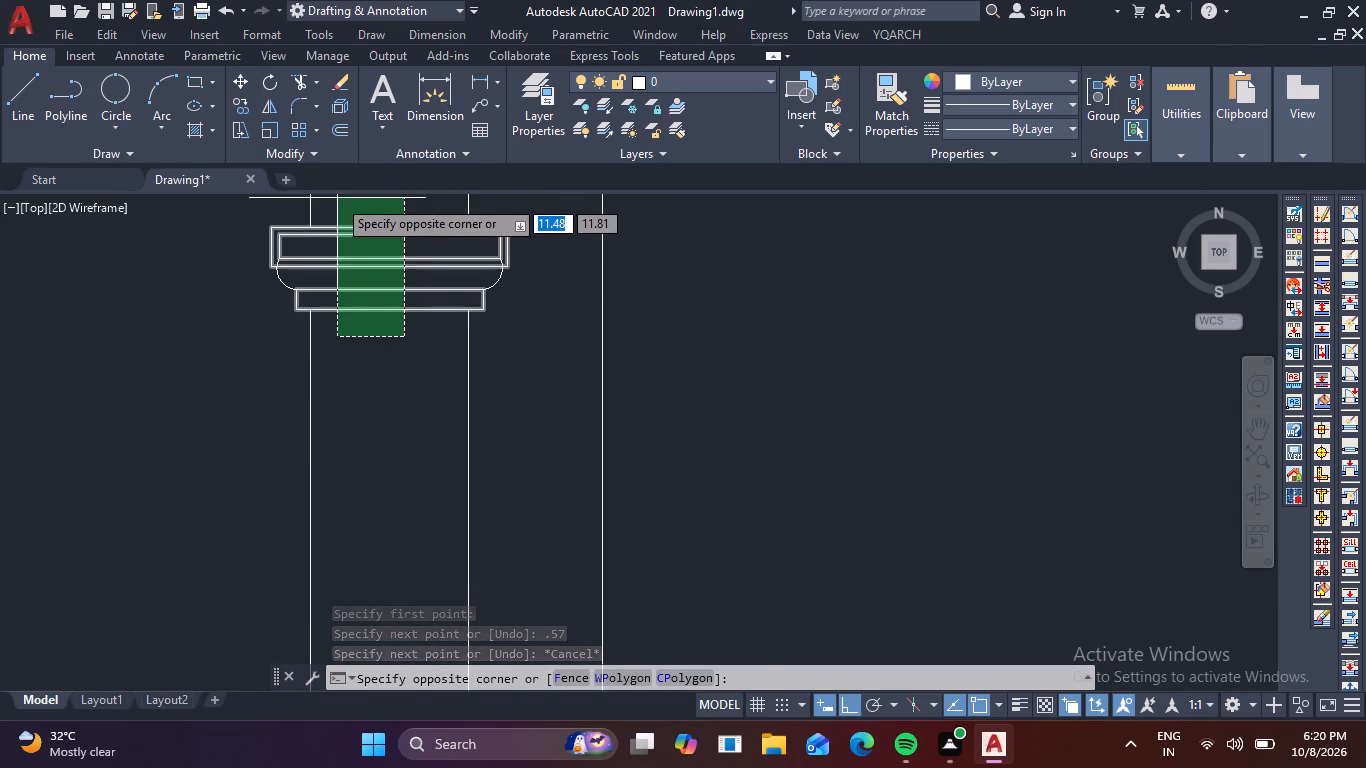
{"action": "left_click", "coordinate": [337, 198]}
{"action": "left_click", "coordinate": [289, 272]}
{"action": "left_click", "coordinate": [280, 281]}
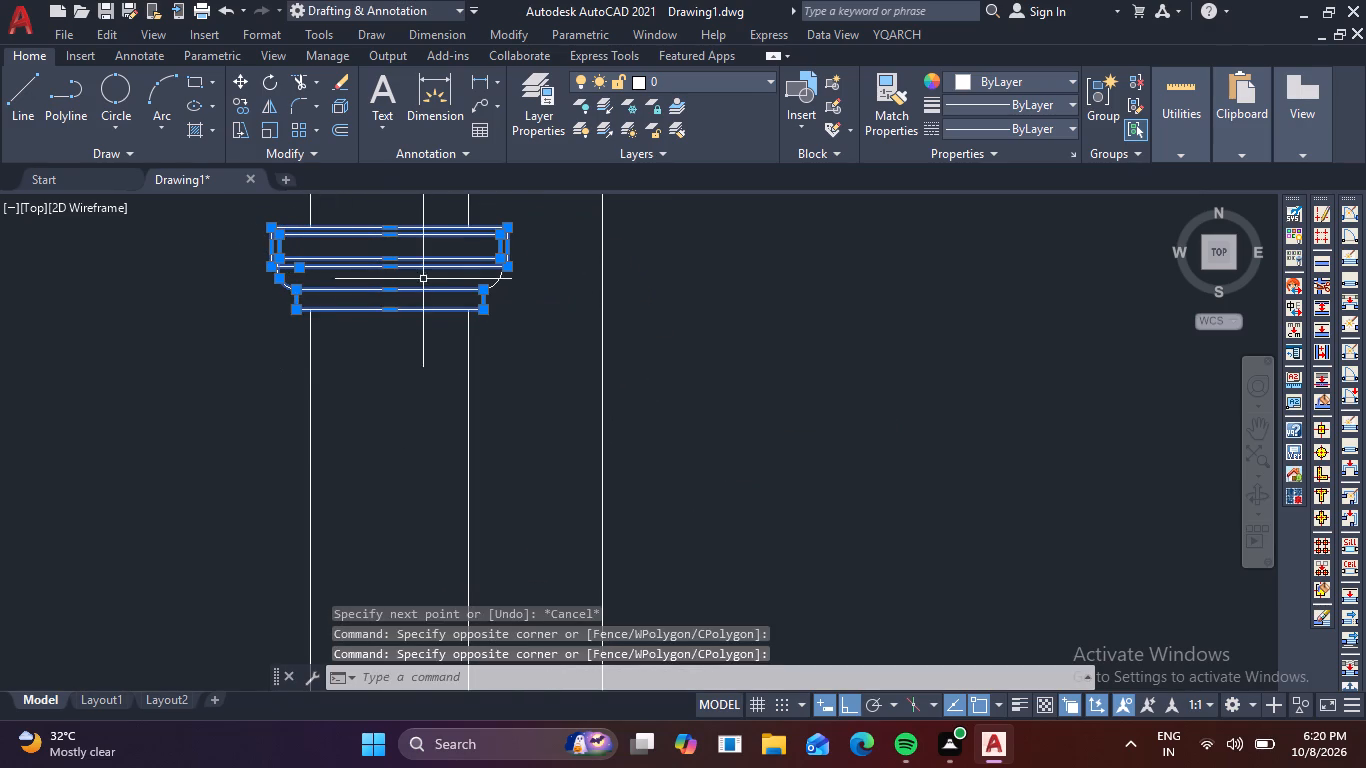
{"action": "left_click", "coordinate": [501, 289]}
{"action": "left_click", "coordinate": [474, 273]}
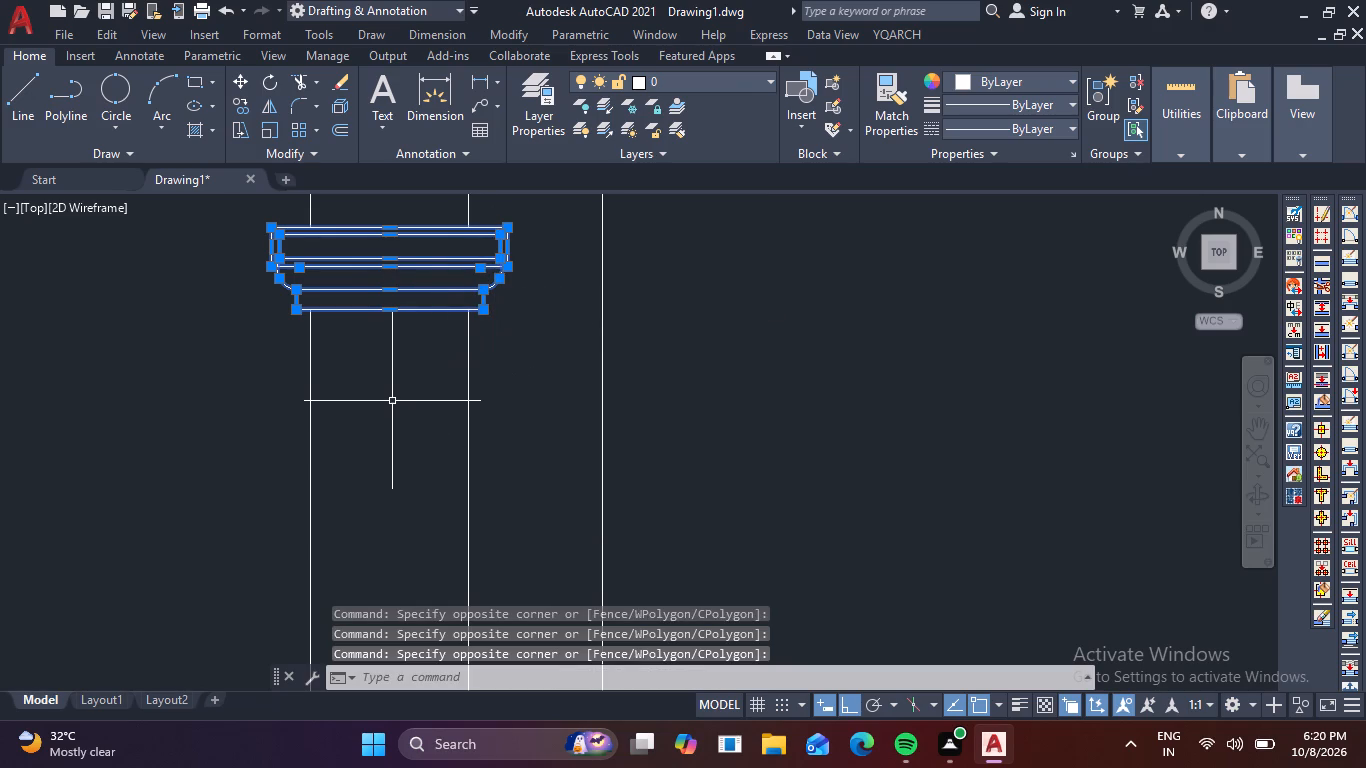
{"action": "type", "text": "co"}
{"action": "key", "text": "space"}
{"action": "left_click", "coordinate": [312, 307]}
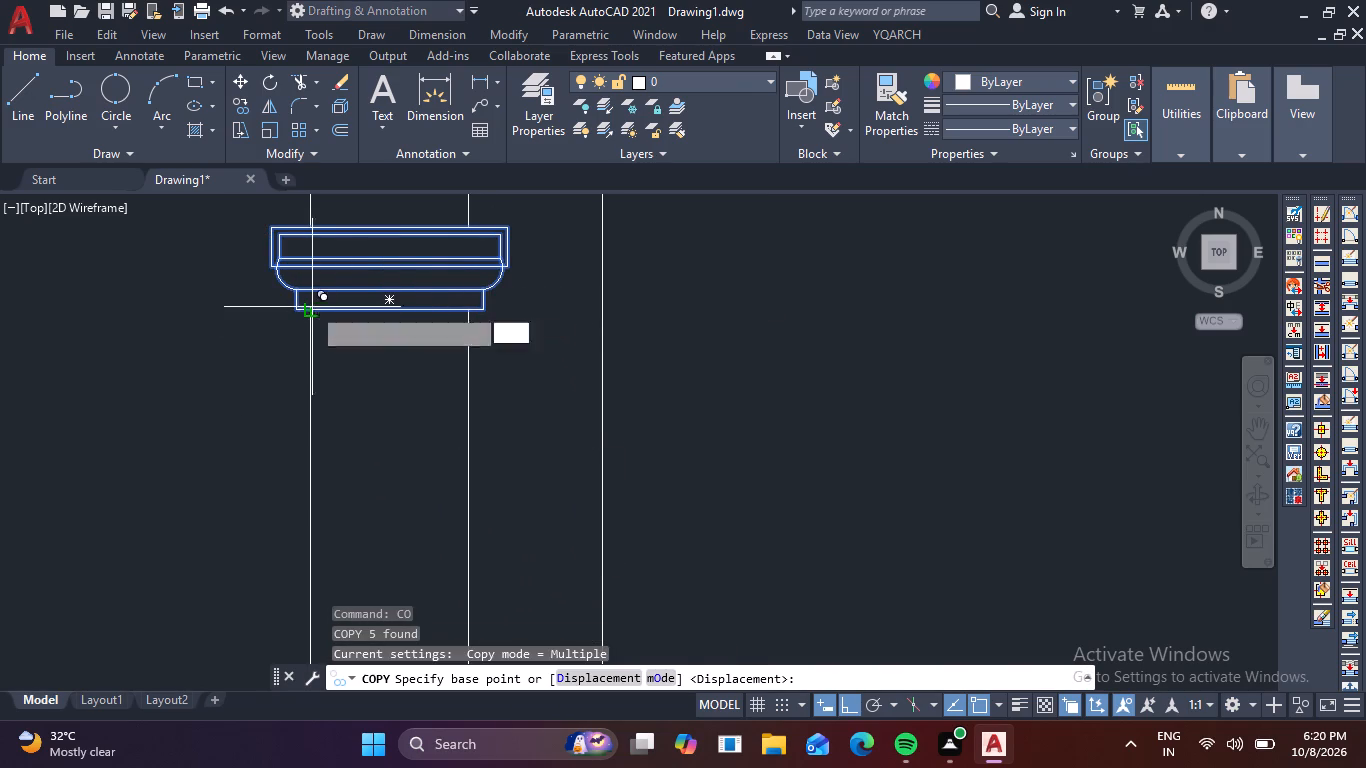
{"action": "middle_click_drag", "start_coordinate": [325, 284], "coordinate": [324, 502]}
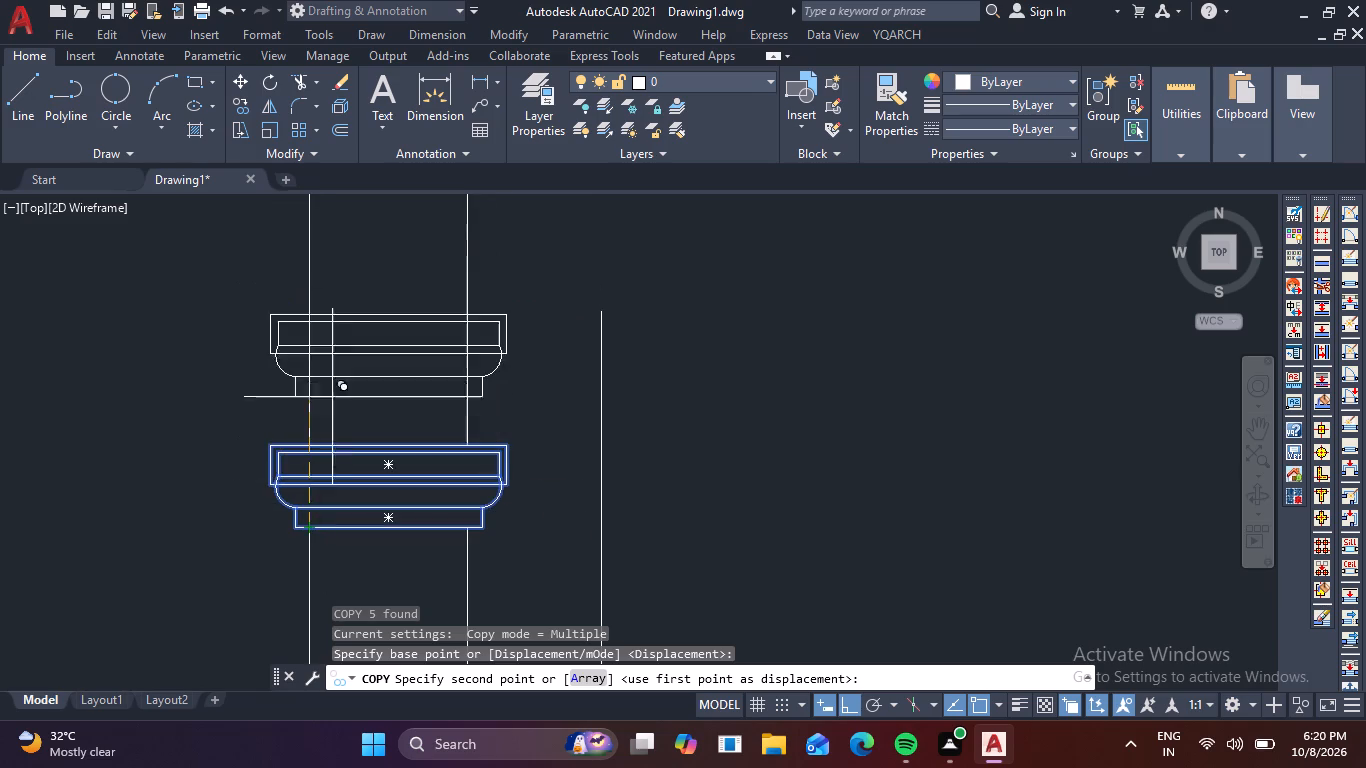
{"action": "middle_click_drag", "start_coordinate": [355, 331], "coordinate": [333, 587]}
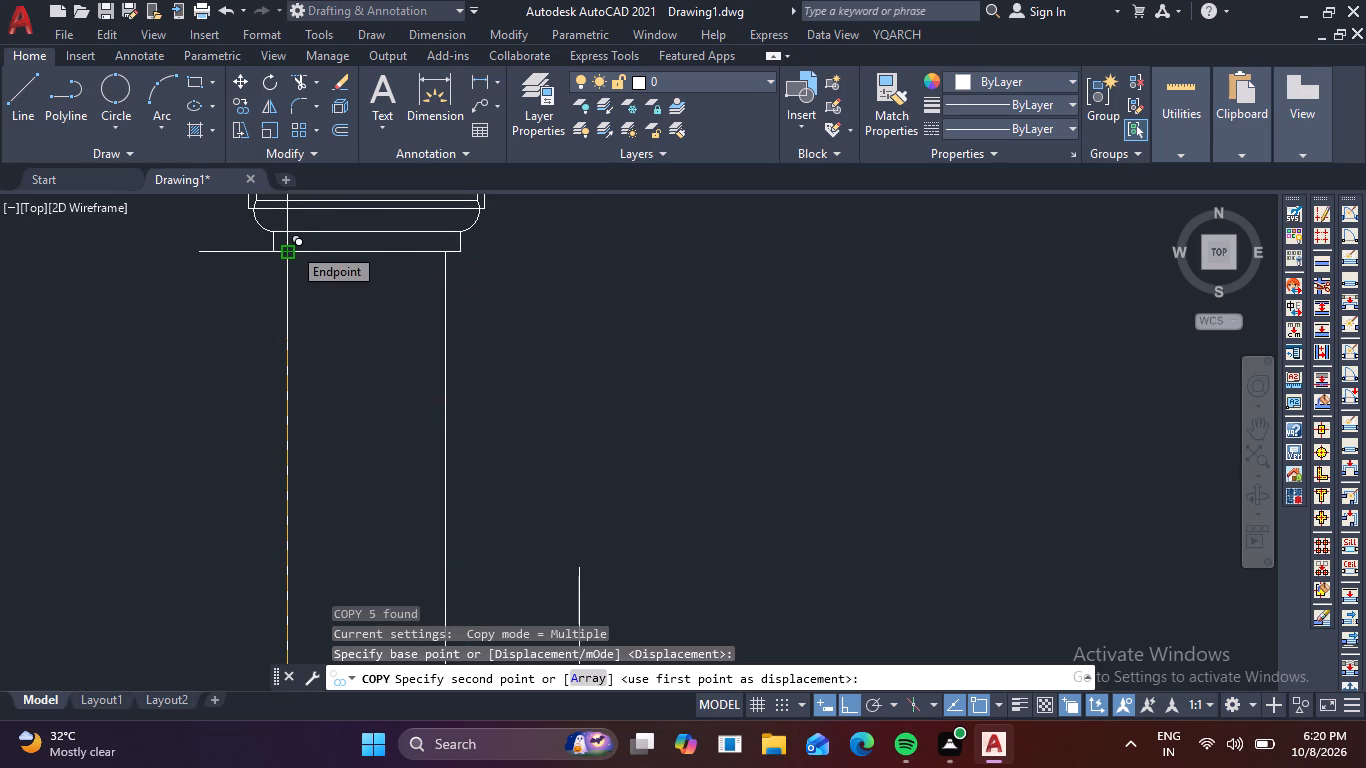
{"action": "middle_click_drag", "start_coordinate": [296, 253], "coordinate": [304, 306]}
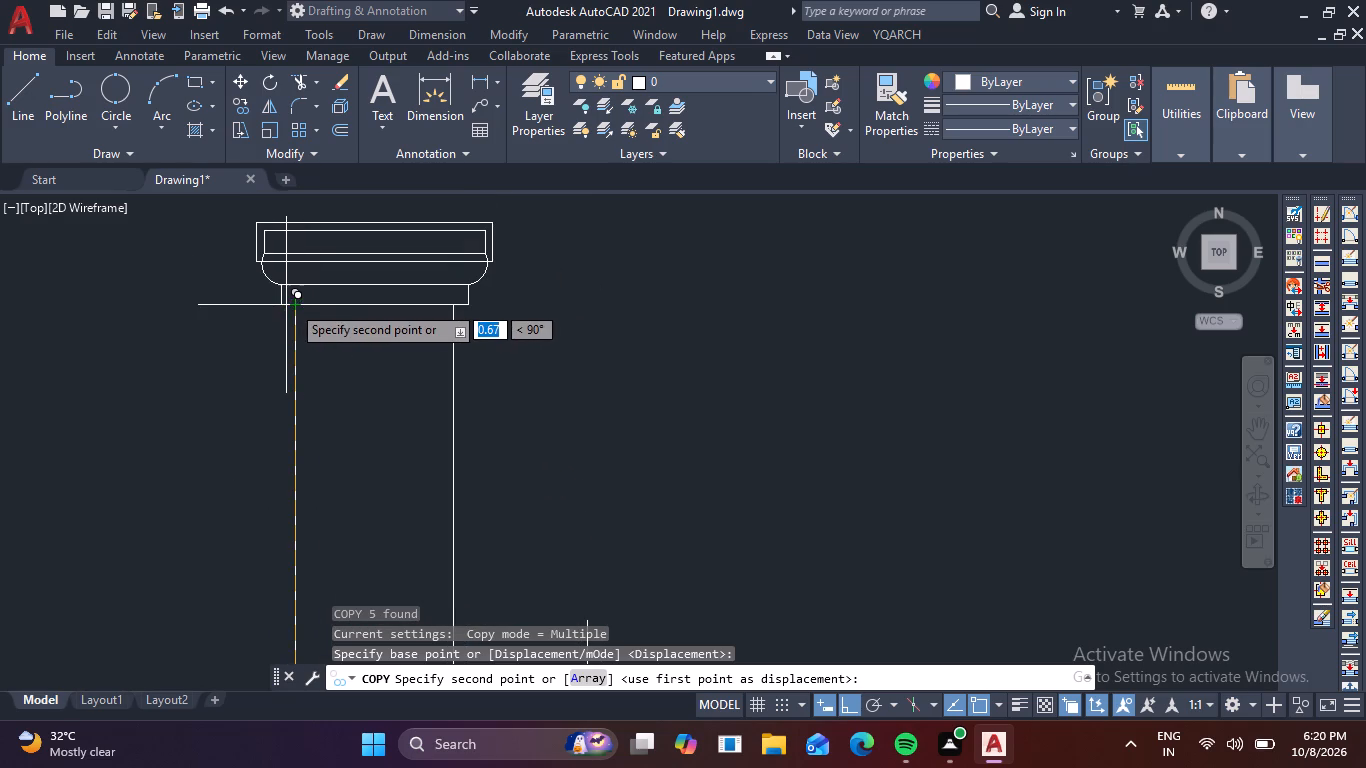
{"action": "left_click", "coordinate": [293, 310]}
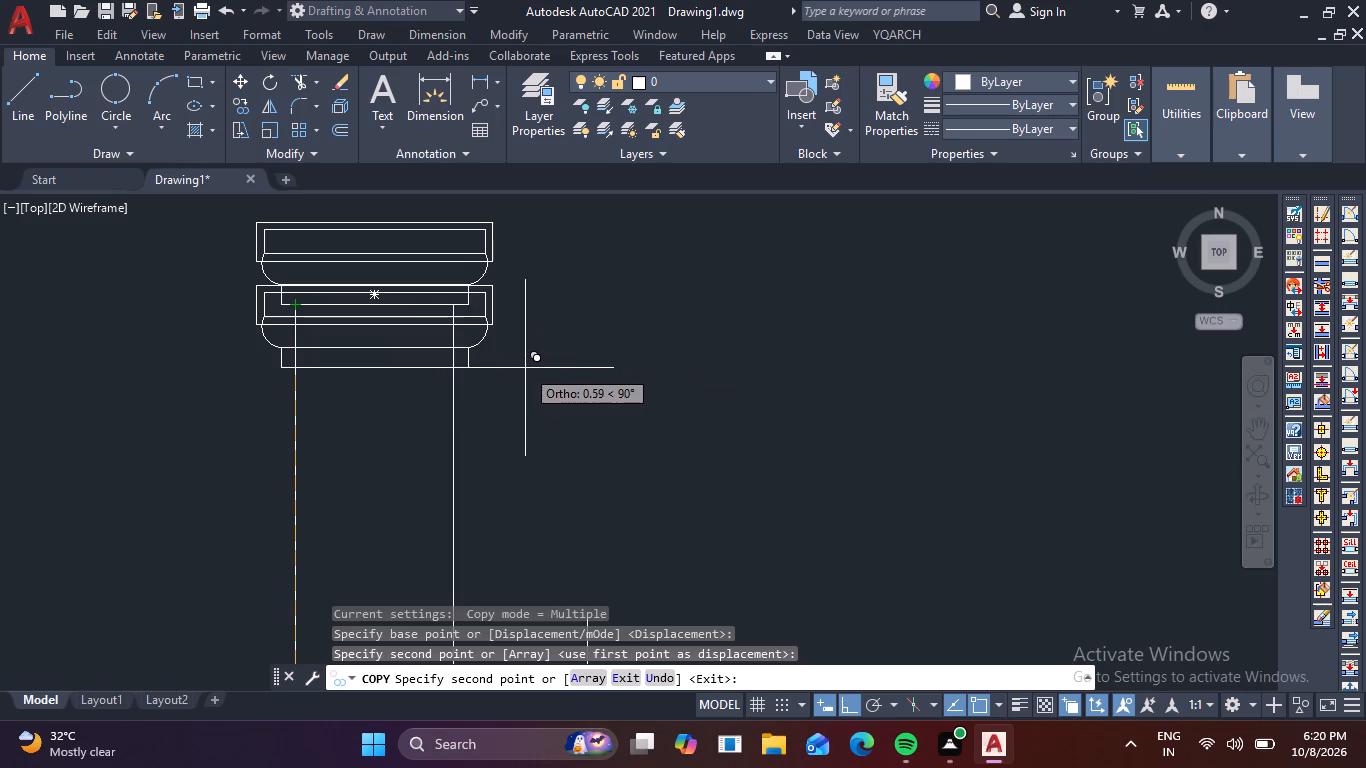
{"action": "key", "text": "Escape"}
Examine the column from its stepped base up to the upper cap, including the separate vertical line beside it.
{"action": "scroll", "coordinate": [500, 416], "scroll_direction": "down", "scroll_amount": 3}
{"action": "middle_click_drag", "start_coordinate": [592, 454], "coordinate": [435, 305]}
{"action": "scroll", "coordinate": [435, 305], "scroll_direction": "down", "scroll_amount": 1}
{"action": "middle_click_drag", "start_coordinate": [501, 364], "coordinate": [487, 324]}
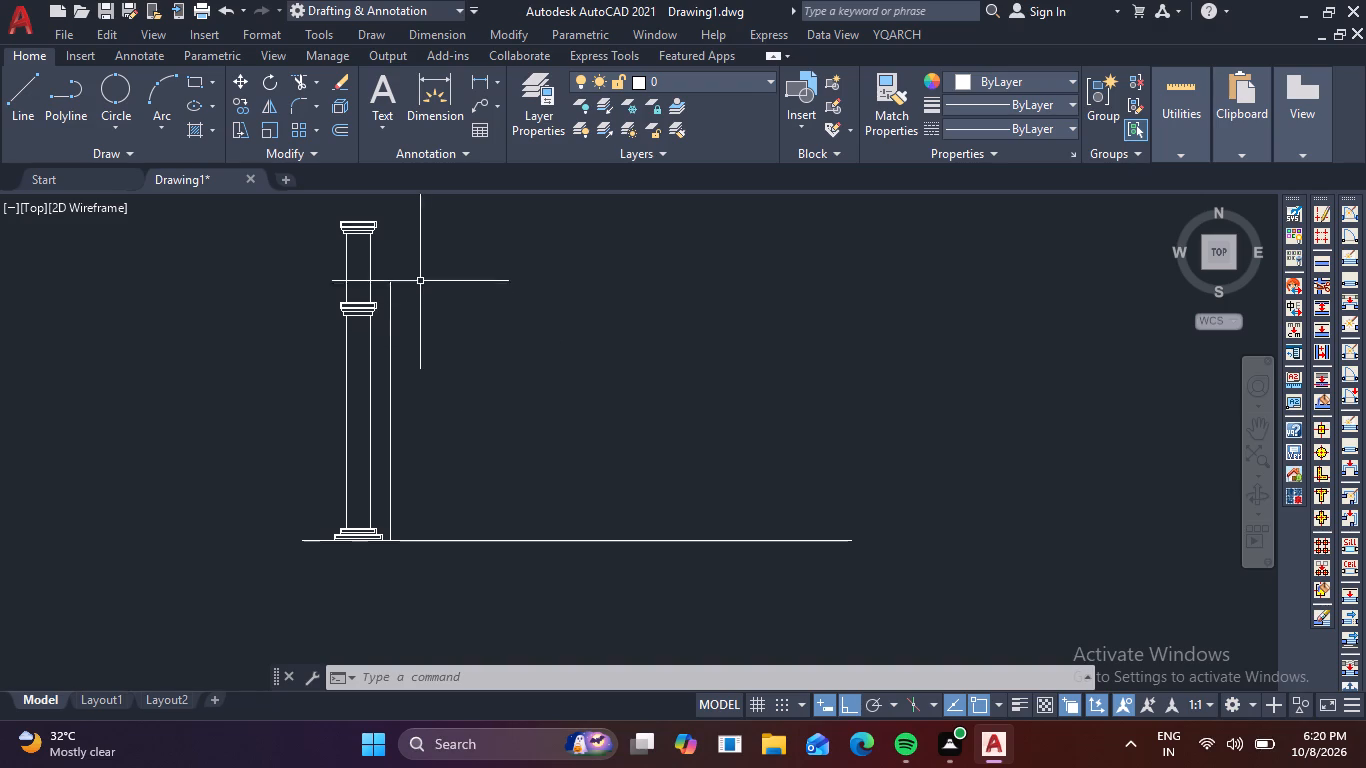
{"action": "scroll", "coordinate": [362, 551], "scroll_direction": "up", "scroll_amount": 3}
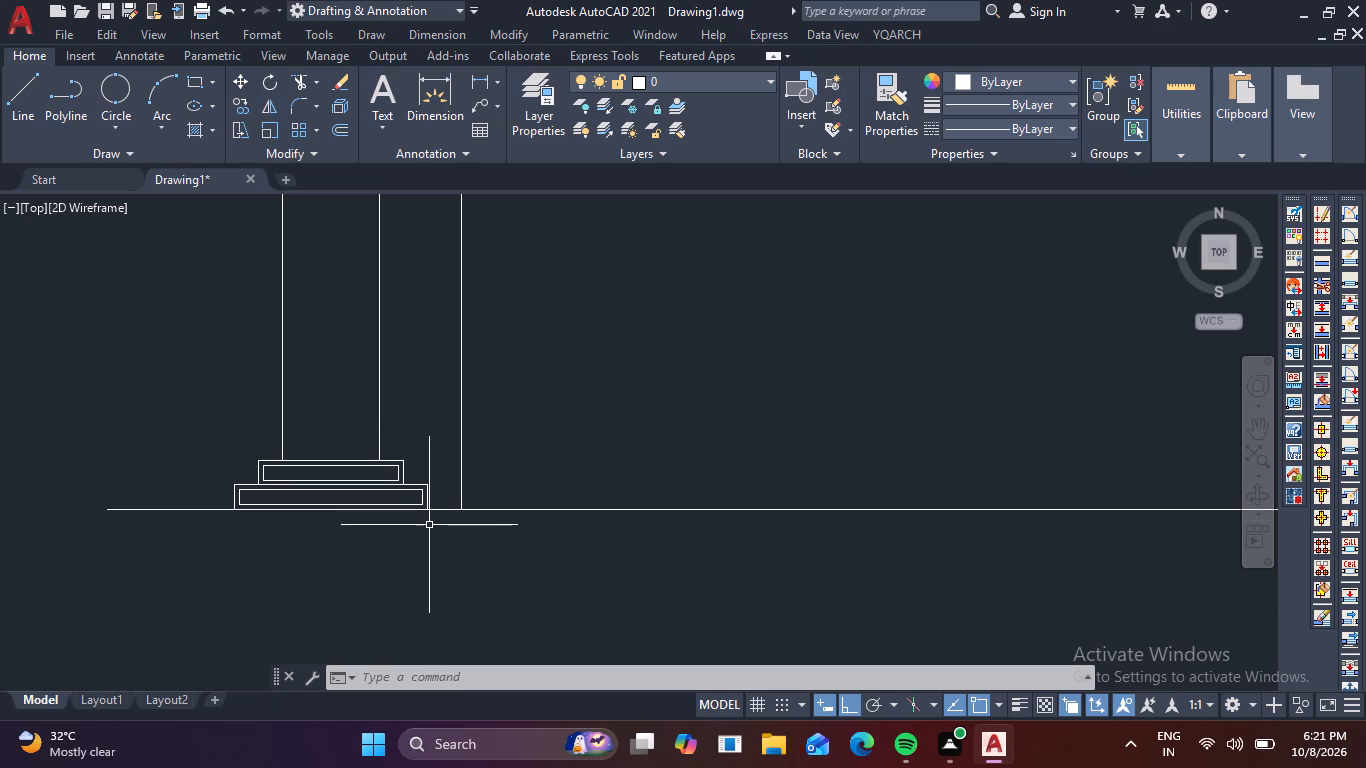
{"action": "middle_click_drag", "start_coordinate": [468, 493], "coordinate": [486, 601]}
{"action": "scroll", "coordinate": [531, 421], "scroll_direction": "down", "scroll_amount": 2}
{"action": "middle_click_drag", "start_coordinate": [573, 338], "coordinate": [479, 593]}
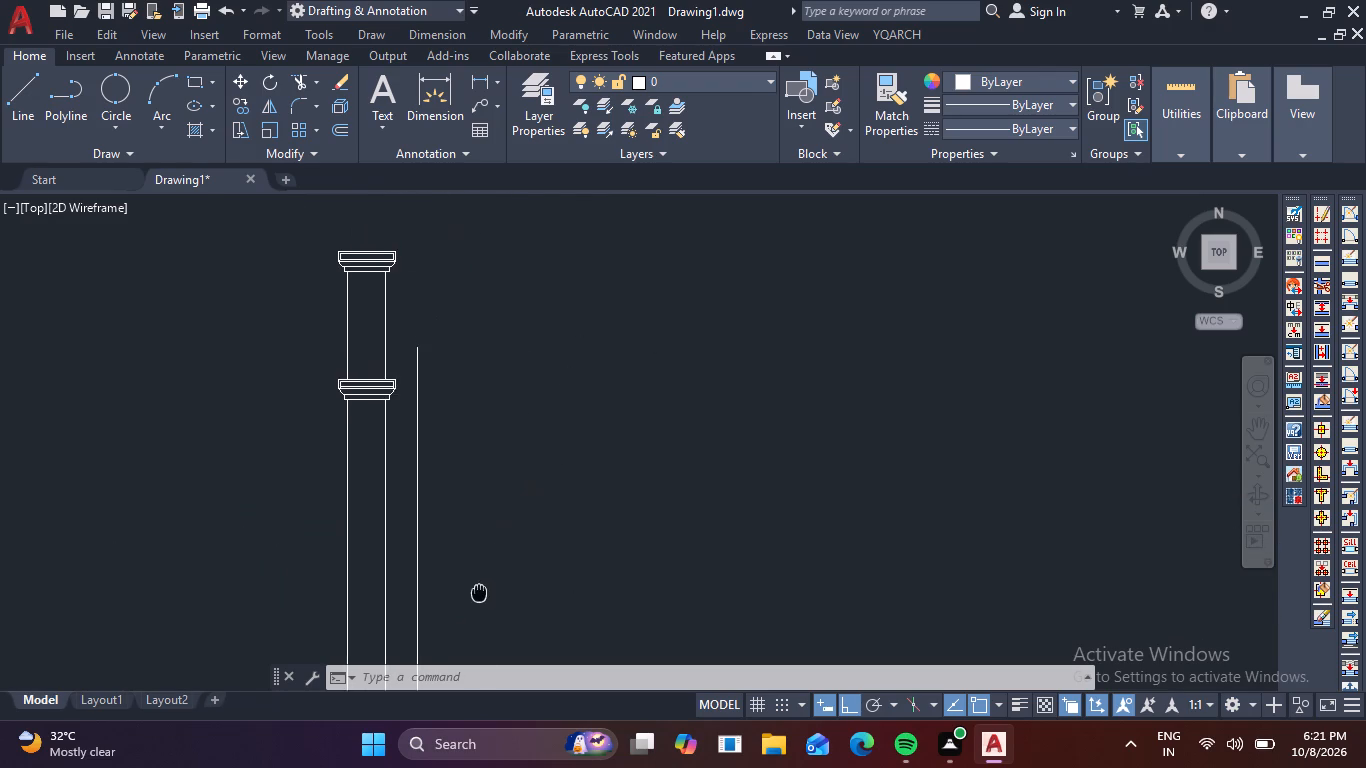
{"action": "middle_click_drag", "start_coordinate": [479, 593], "coordinate": [547, 251]}
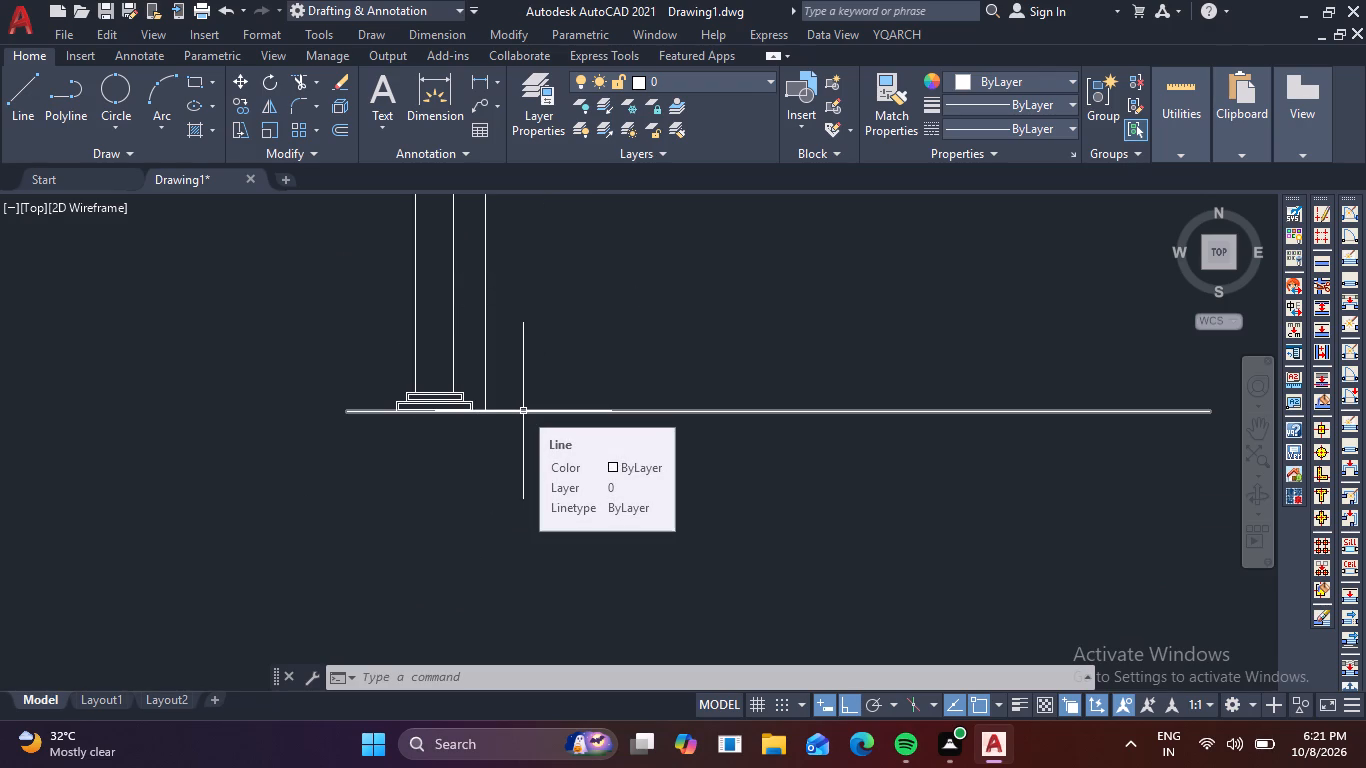
{"action": "middle_click_drag", "start_coordinate": [515, 382], "coordinate": [526, 415]}
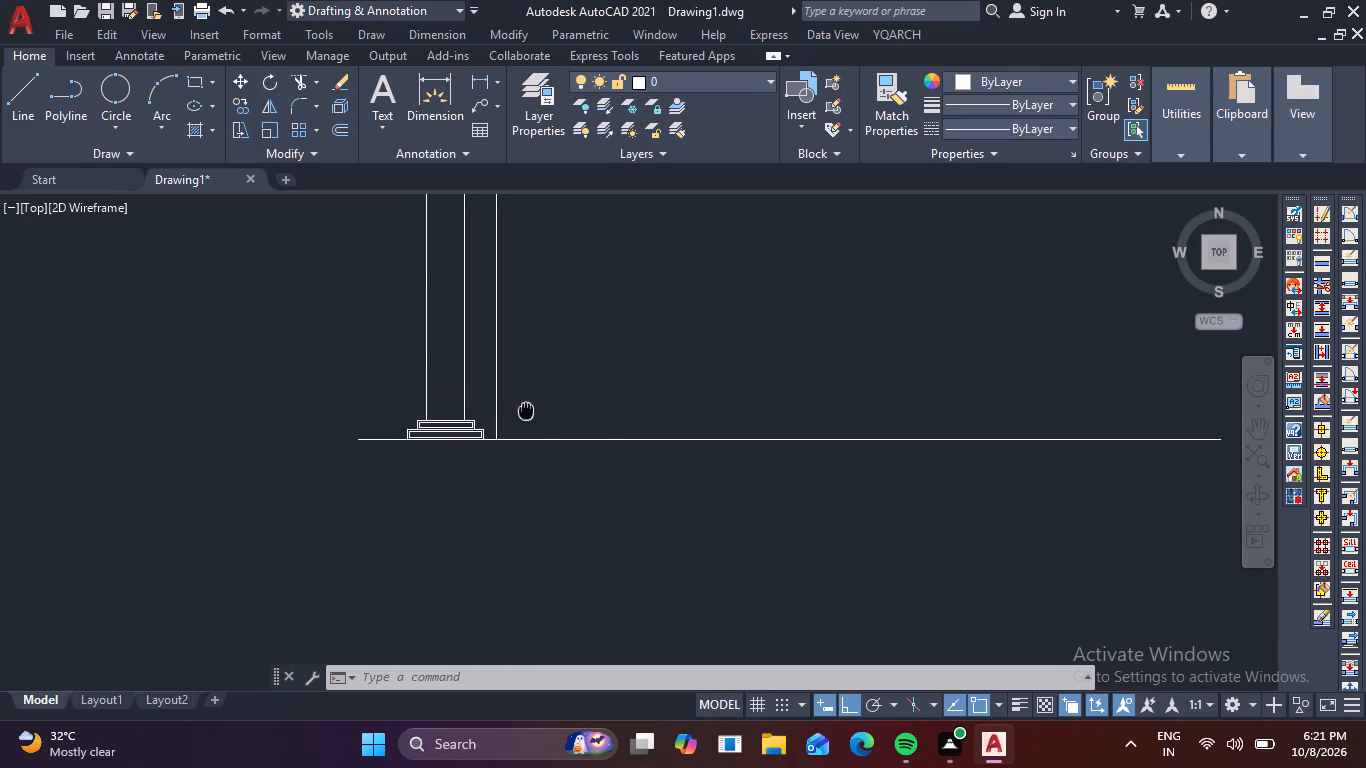
{"action": "middle_click_drag", "start_coordinate": [526, 415], "coordinate": [459, 570]}
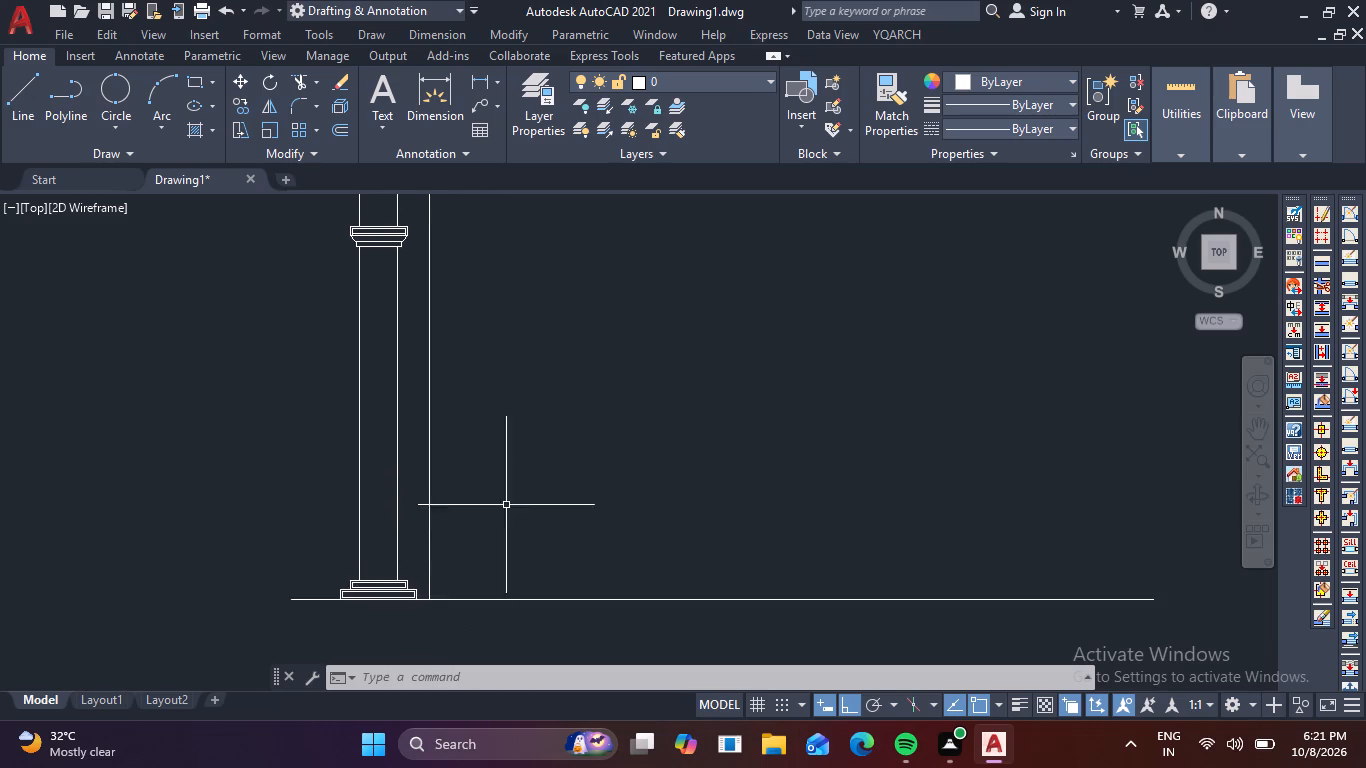
{"action": "middle_click_drag", "start_coordinate": [506, 505], "coordinate": [483, 582]}
Offset the vertical line beside the column by 0.01, on the side away from the column.
{"action": "key", "text": "o"}
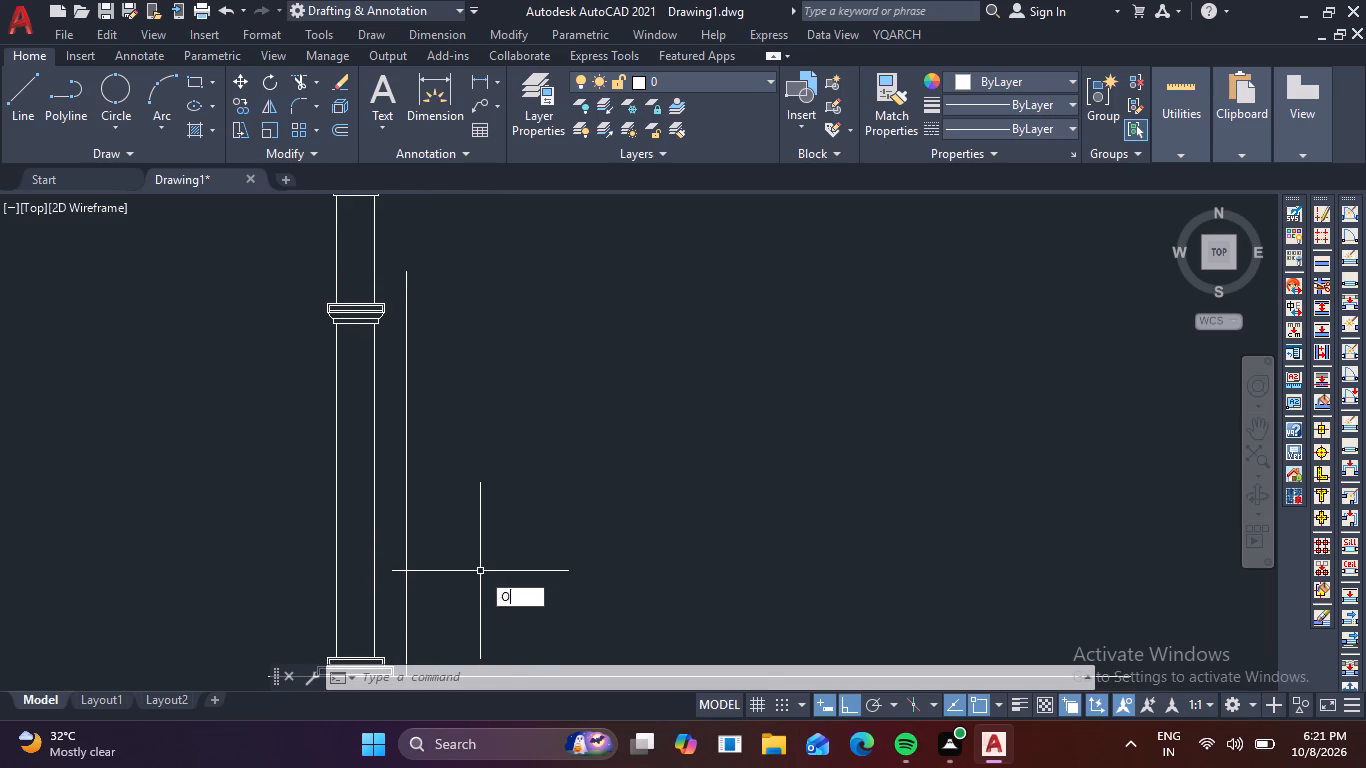
{"action": "key", "text": "Return"}
{"action": "type", "text": ".01"}
{"action": "key", "text": "Return"}
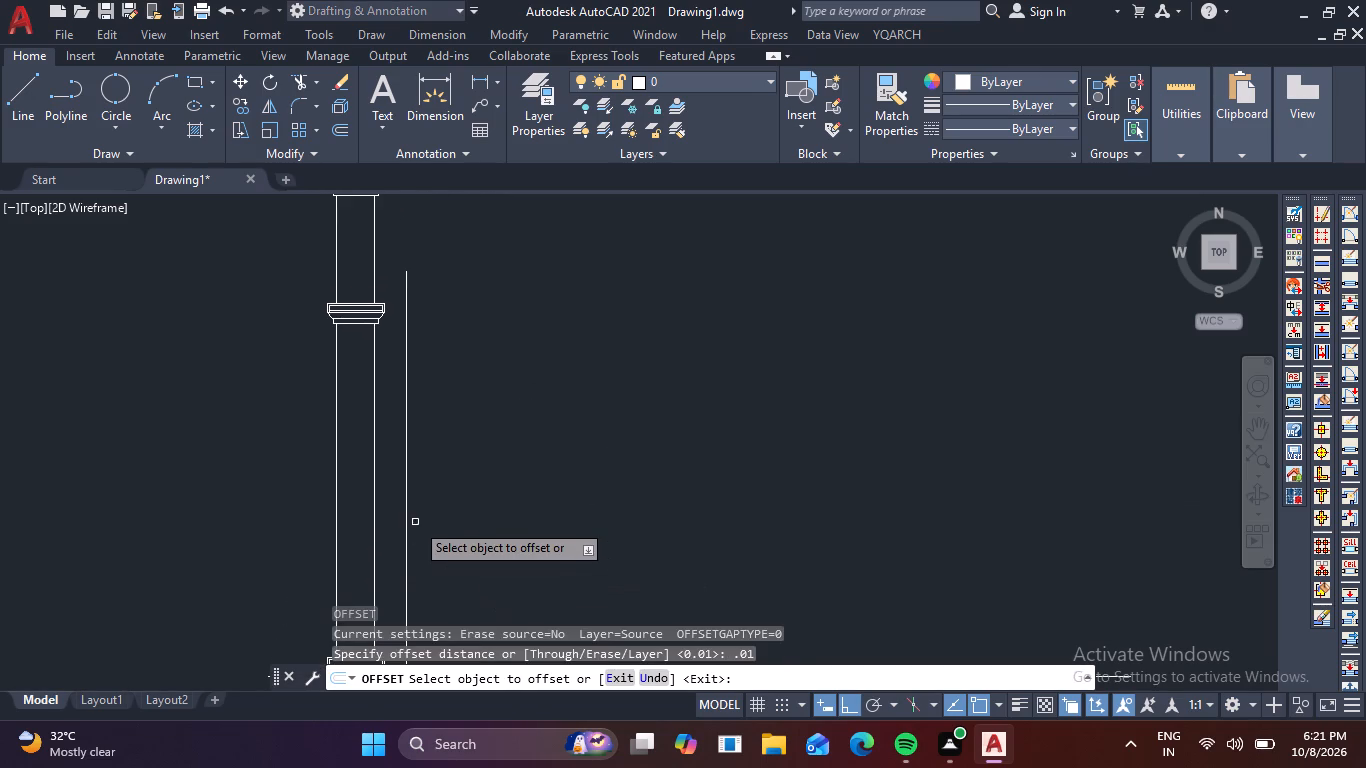
{"action": "left_click", "coordinate": [408, 506]}
{"action": "left_click", "coordinate": [476, 504]}
Offset the outer line of the narrow pair beside the column by 1.03, away from the column.
{"action": "scroll", "coordinate": [476, 504], "scroll_direction": "down", "scroll_amount": 1}
{"action": "middle_click_drag", "start_coordinate": [477, 504], "coordinate": [412, 313]}
{"action": "scroll", "coordinate": [373, 409], "scroll_direction": "up", "scroll_amount": 3}
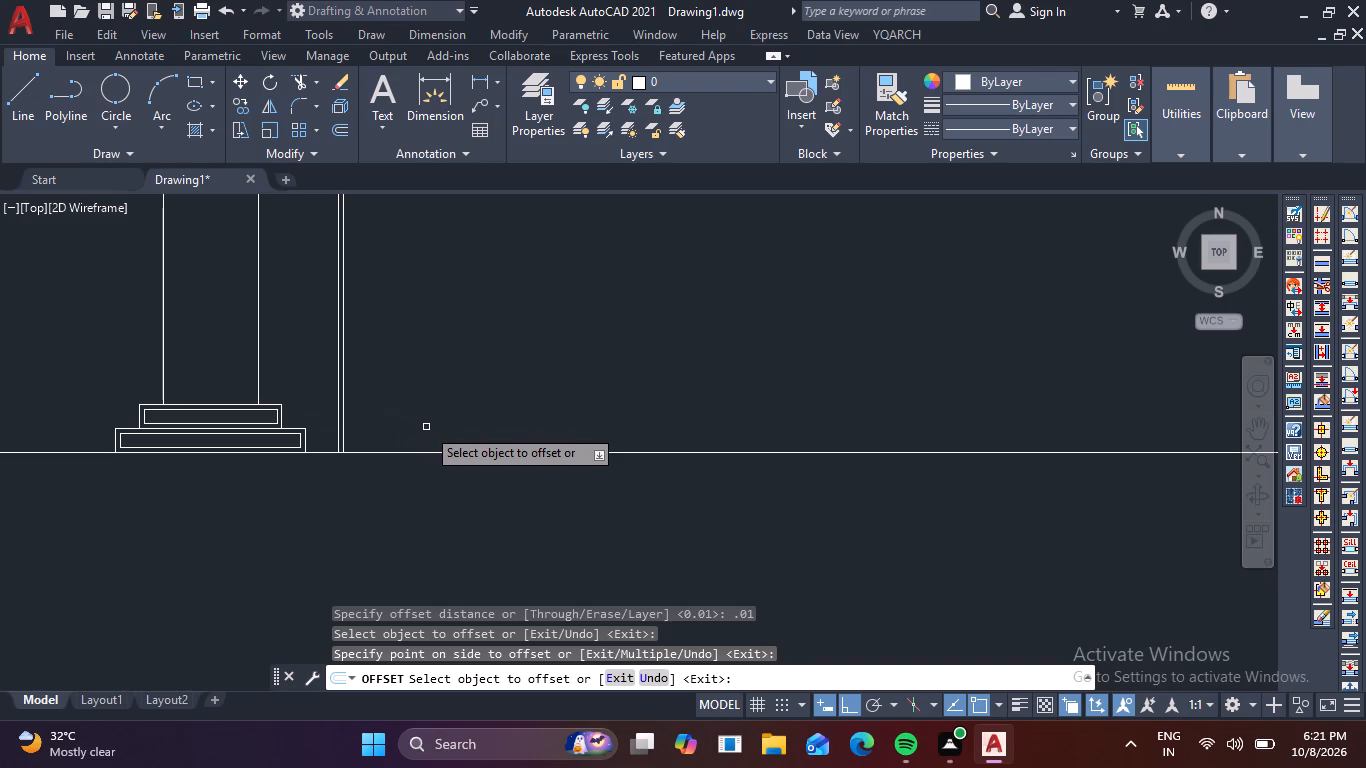
{"action": "left_click", "coordinate": [342, 385]}
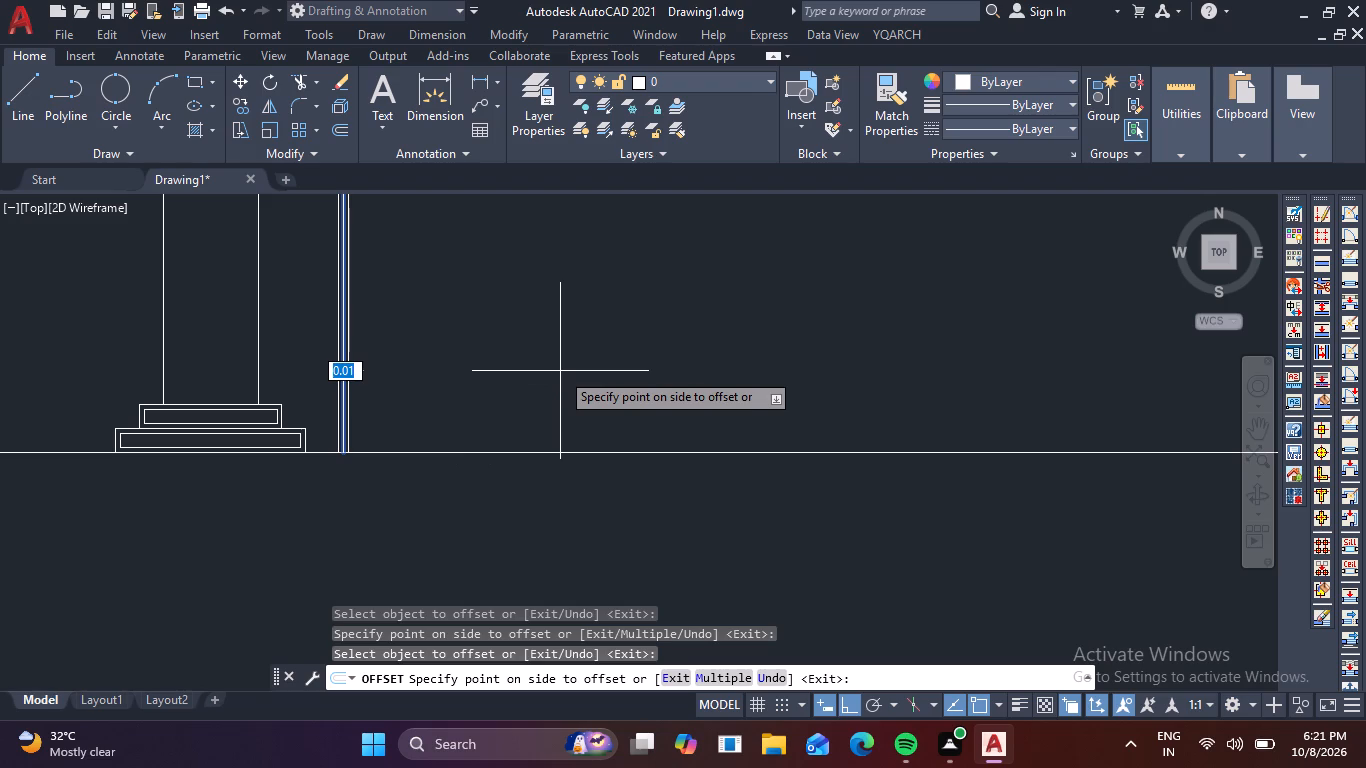
{"action": "key", "text": "1"}
{"action": "key", "text": "period"}
{"action": "type", "text": "03"}
{"action": "key", "text": "Return"}
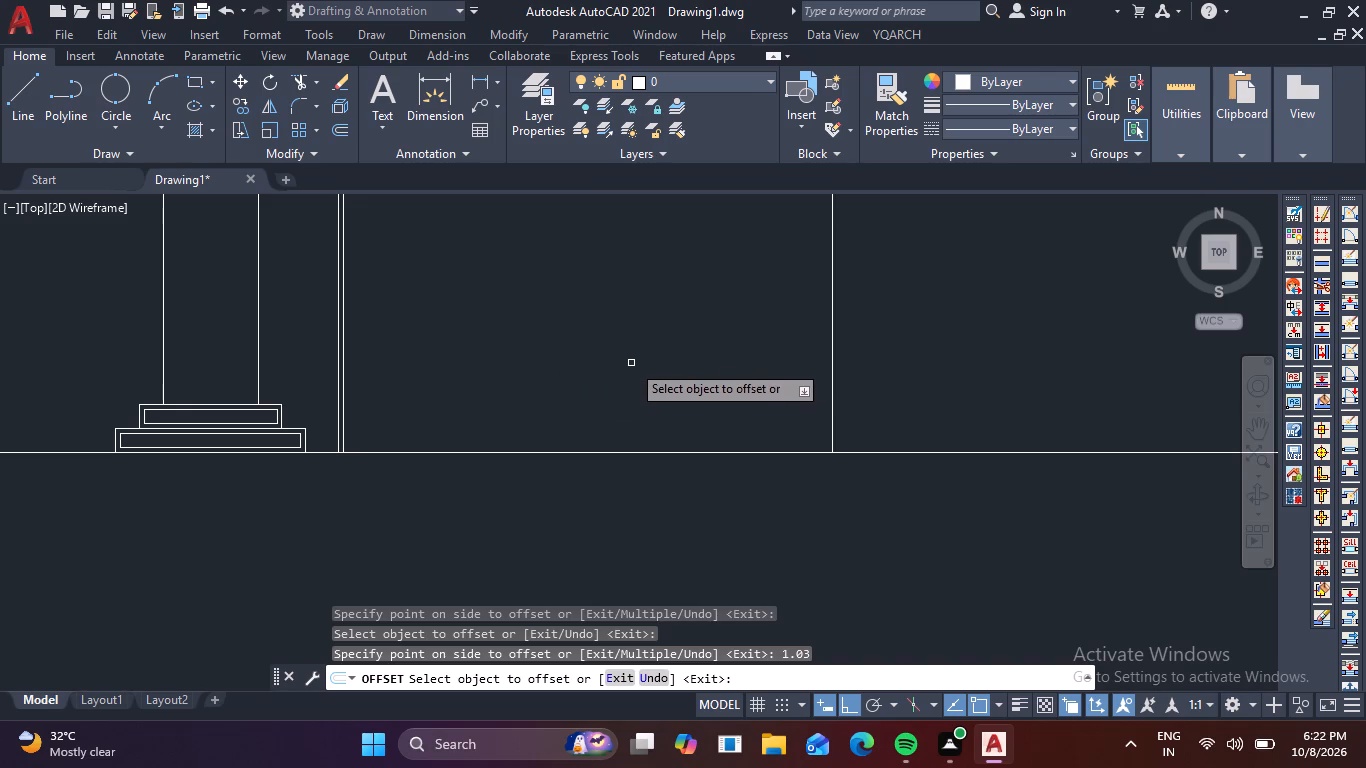
Offset the far vertical line by 0.01, away from the column, and end the Offset command.
{"action": "left_click", "coordinate": [834, 391]}
{"action": "left_click", "coordinate": [913, 378]}
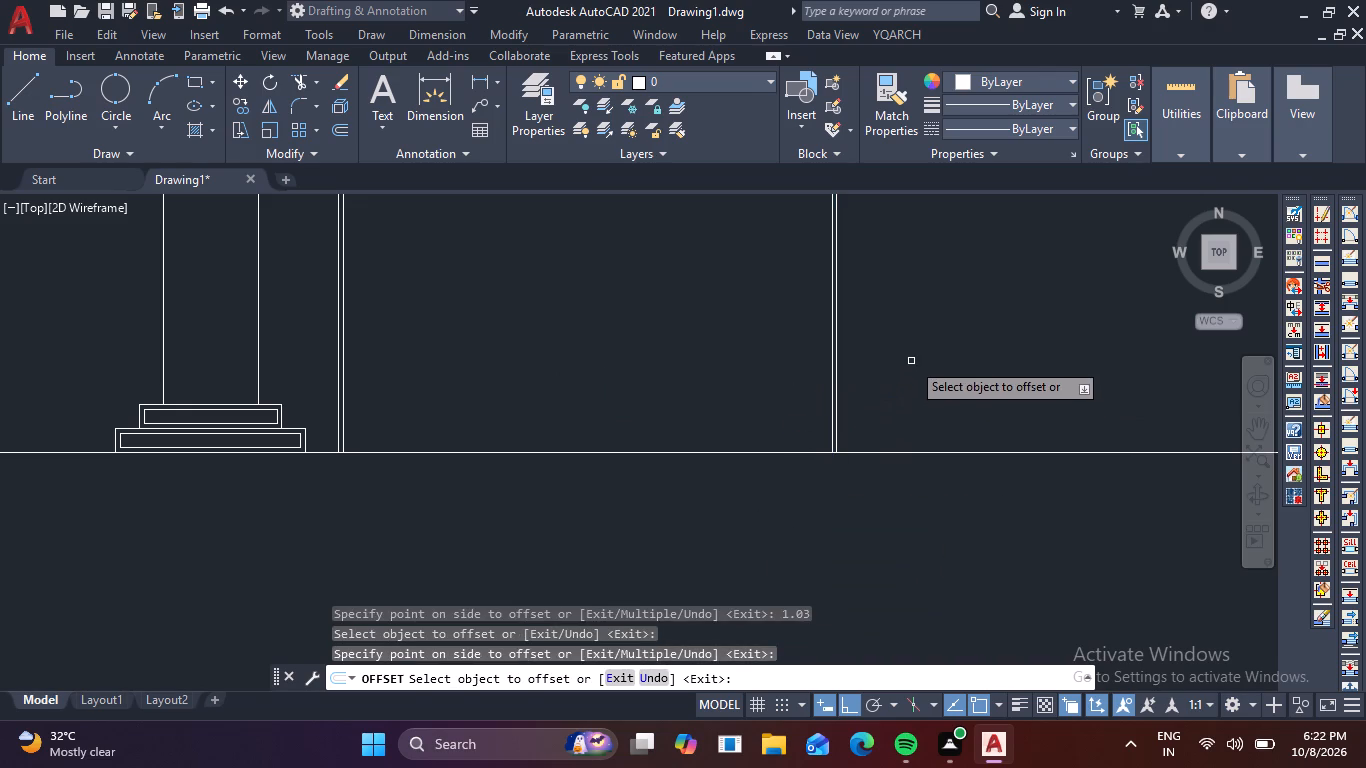
{"action": "middle_click_drag", "start_coordinate": [911, 364], "coordinate": [900, 416]}
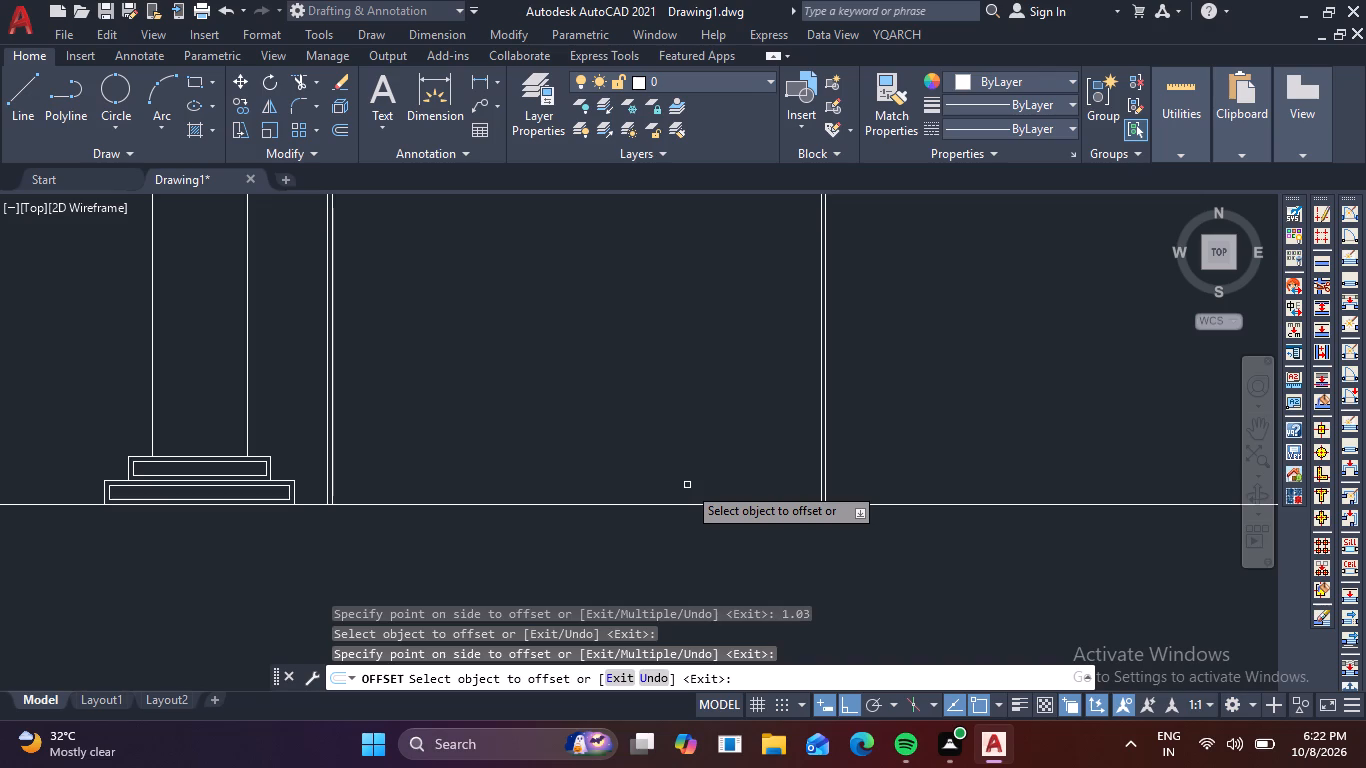
{"action": "key", "text": "Escape"}
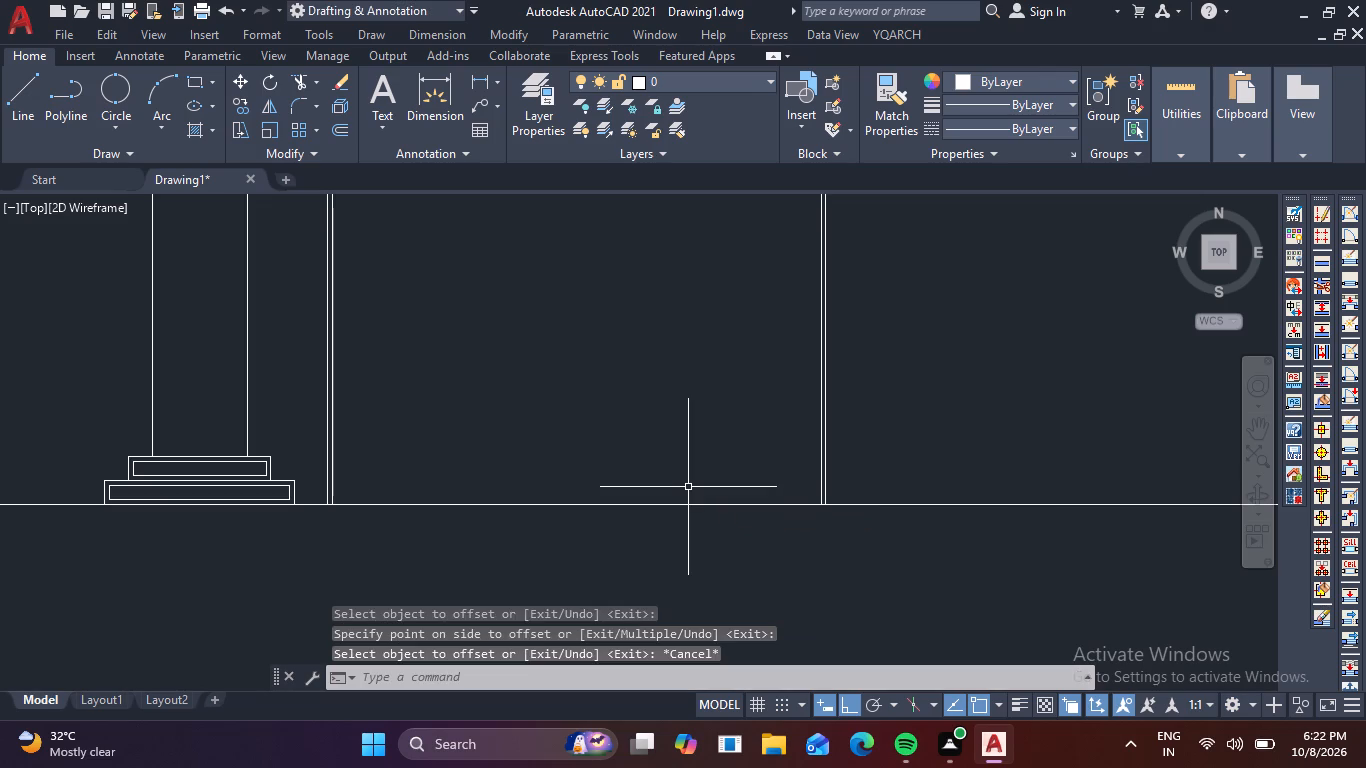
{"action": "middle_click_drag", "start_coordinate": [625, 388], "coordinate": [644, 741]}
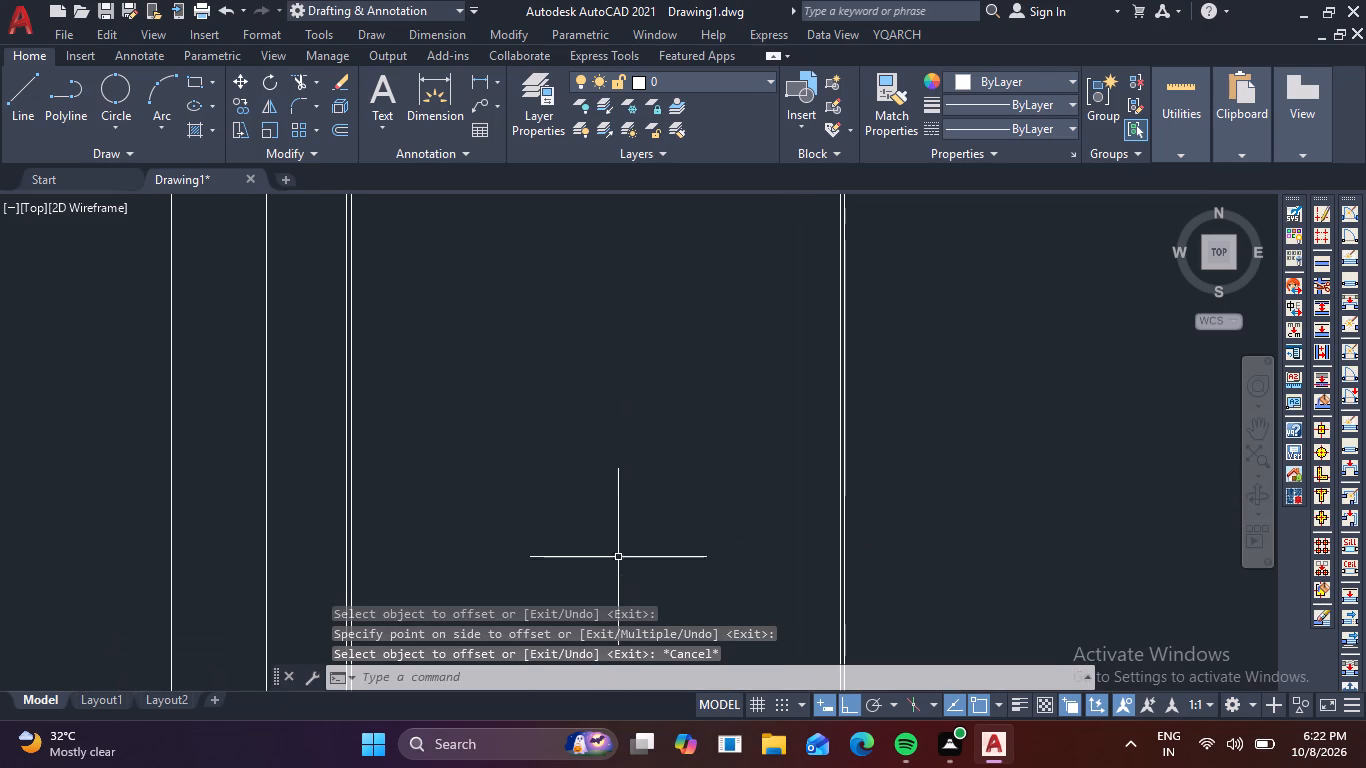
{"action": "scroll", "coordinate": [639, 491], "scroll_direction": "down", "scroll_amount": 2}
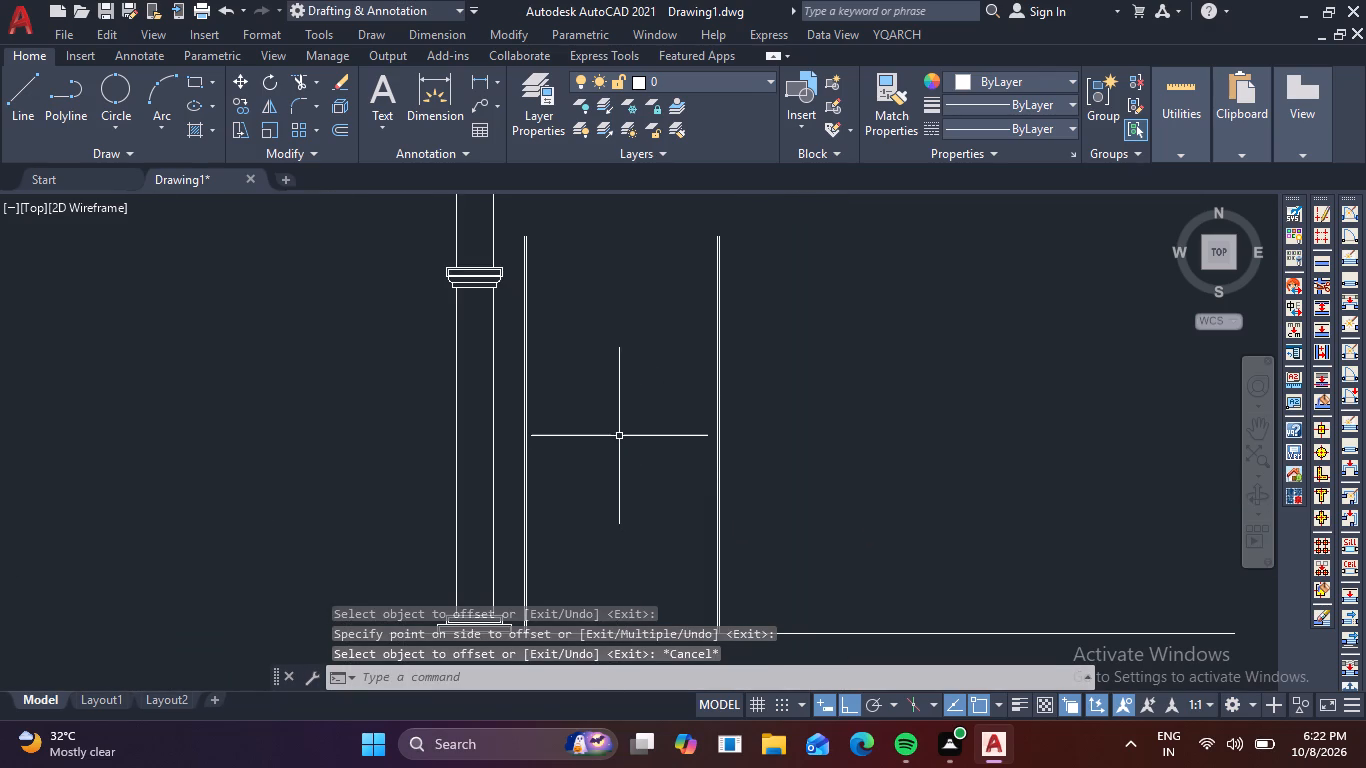
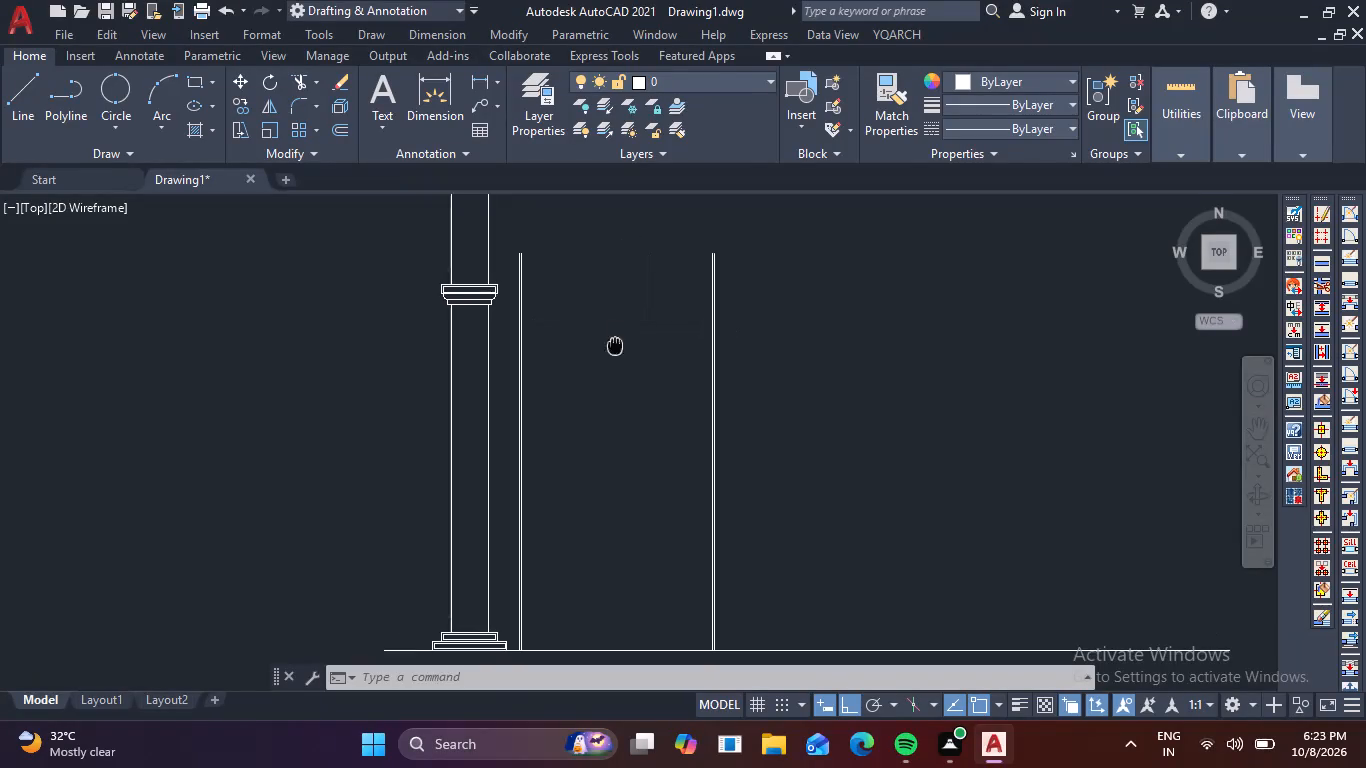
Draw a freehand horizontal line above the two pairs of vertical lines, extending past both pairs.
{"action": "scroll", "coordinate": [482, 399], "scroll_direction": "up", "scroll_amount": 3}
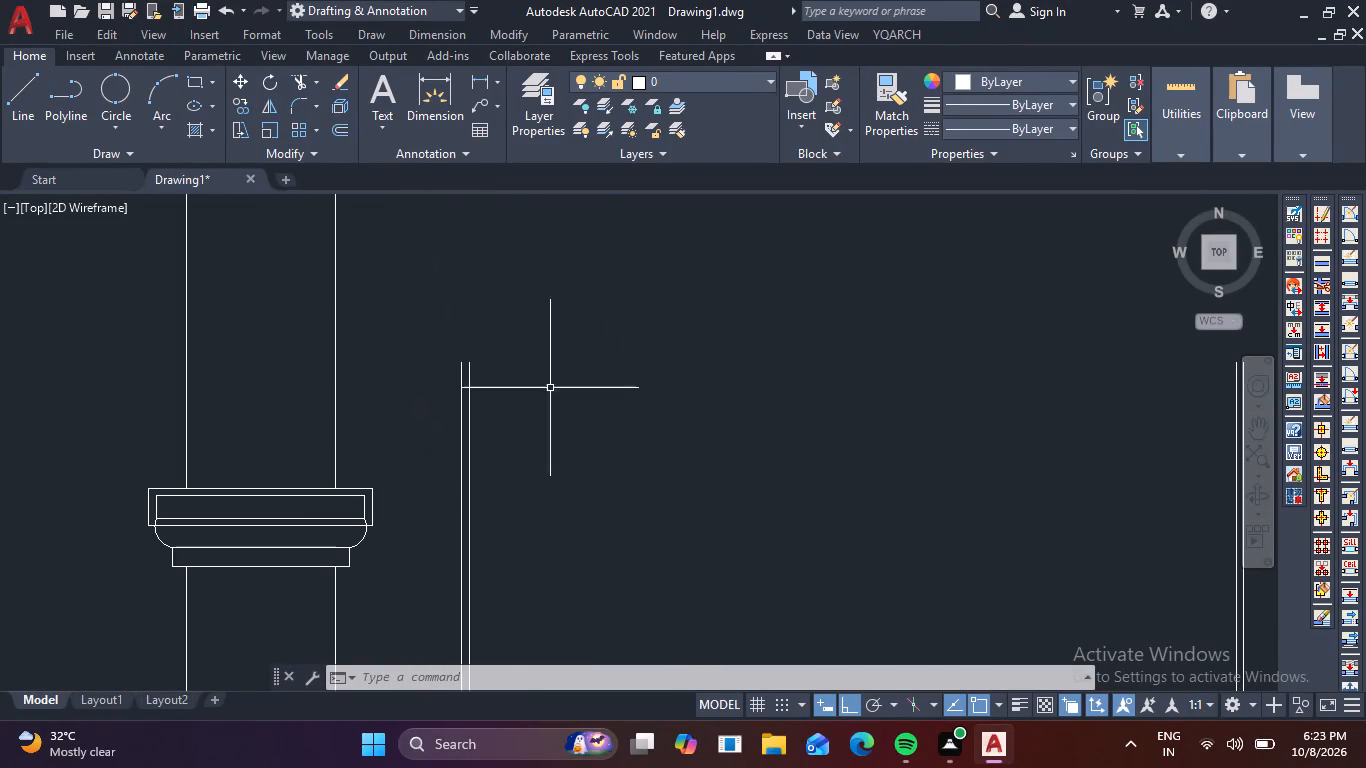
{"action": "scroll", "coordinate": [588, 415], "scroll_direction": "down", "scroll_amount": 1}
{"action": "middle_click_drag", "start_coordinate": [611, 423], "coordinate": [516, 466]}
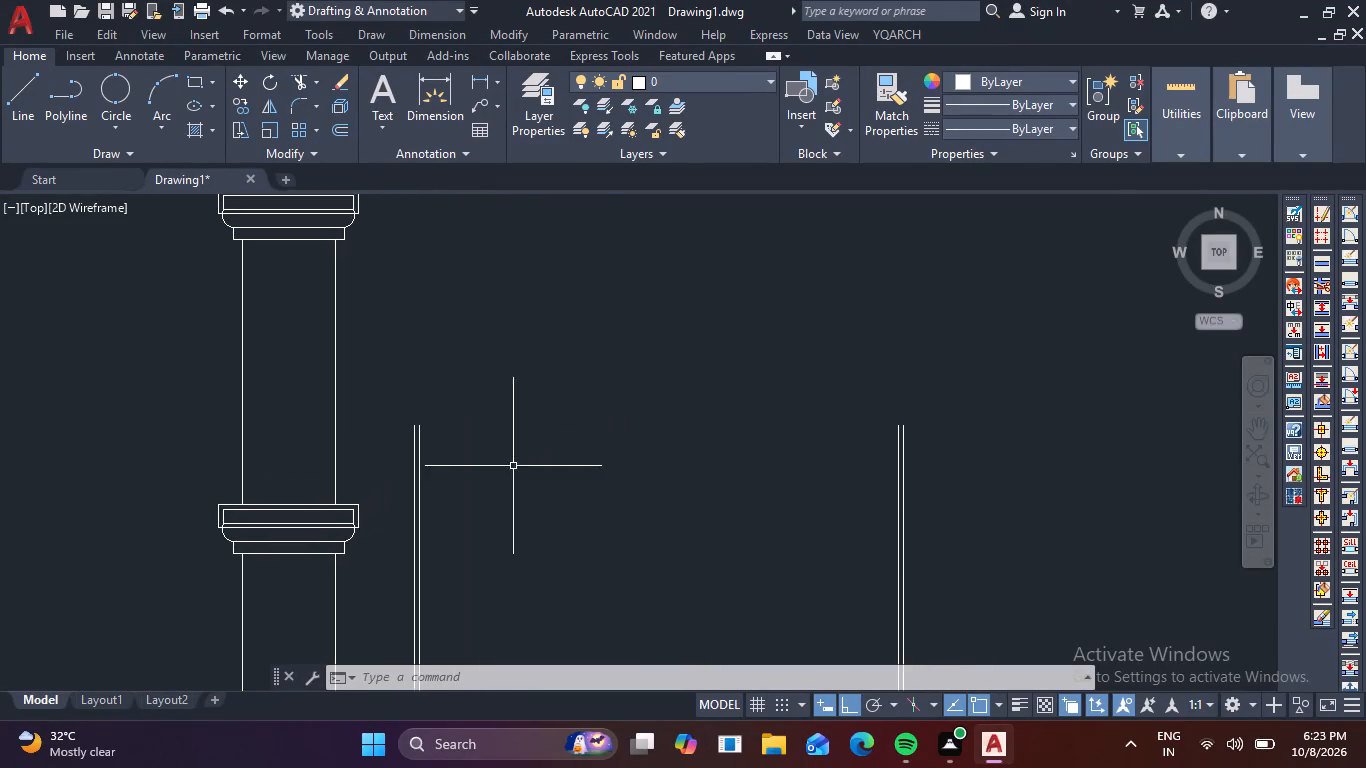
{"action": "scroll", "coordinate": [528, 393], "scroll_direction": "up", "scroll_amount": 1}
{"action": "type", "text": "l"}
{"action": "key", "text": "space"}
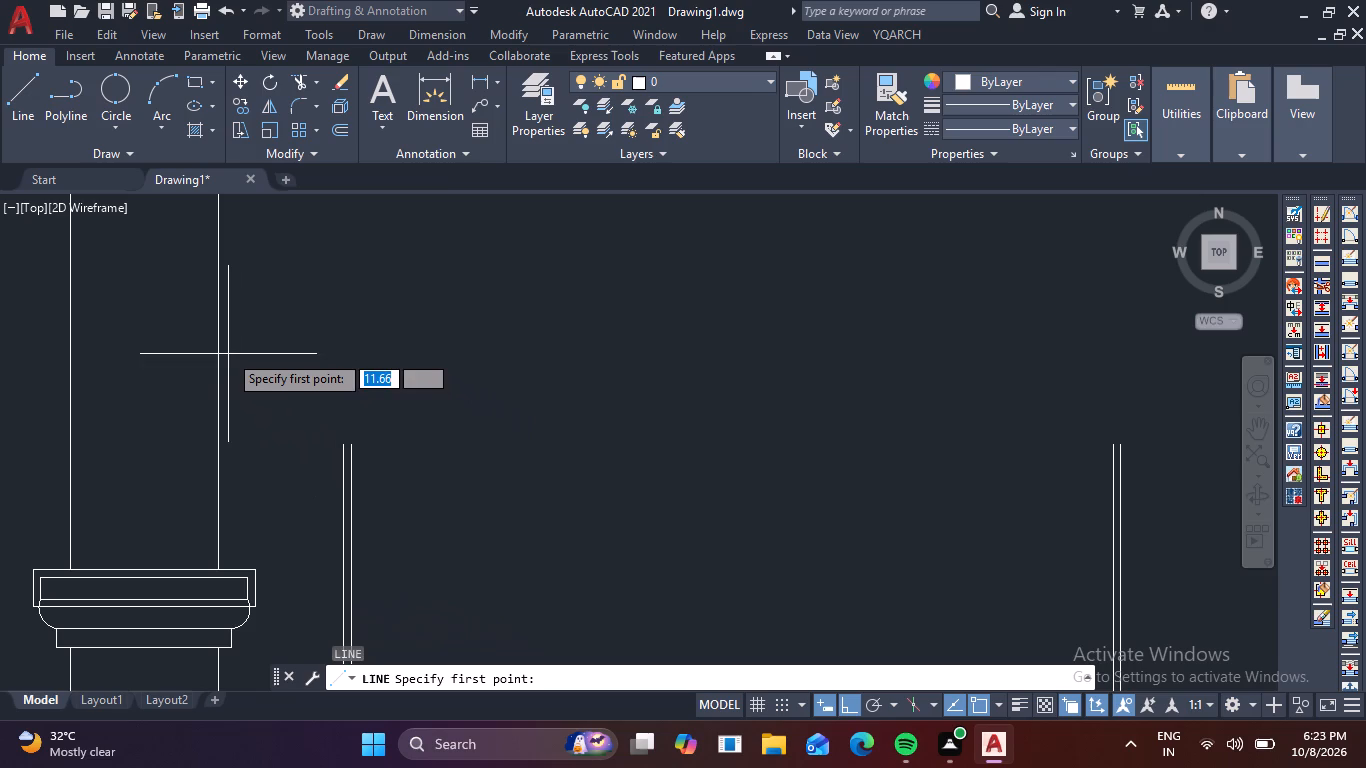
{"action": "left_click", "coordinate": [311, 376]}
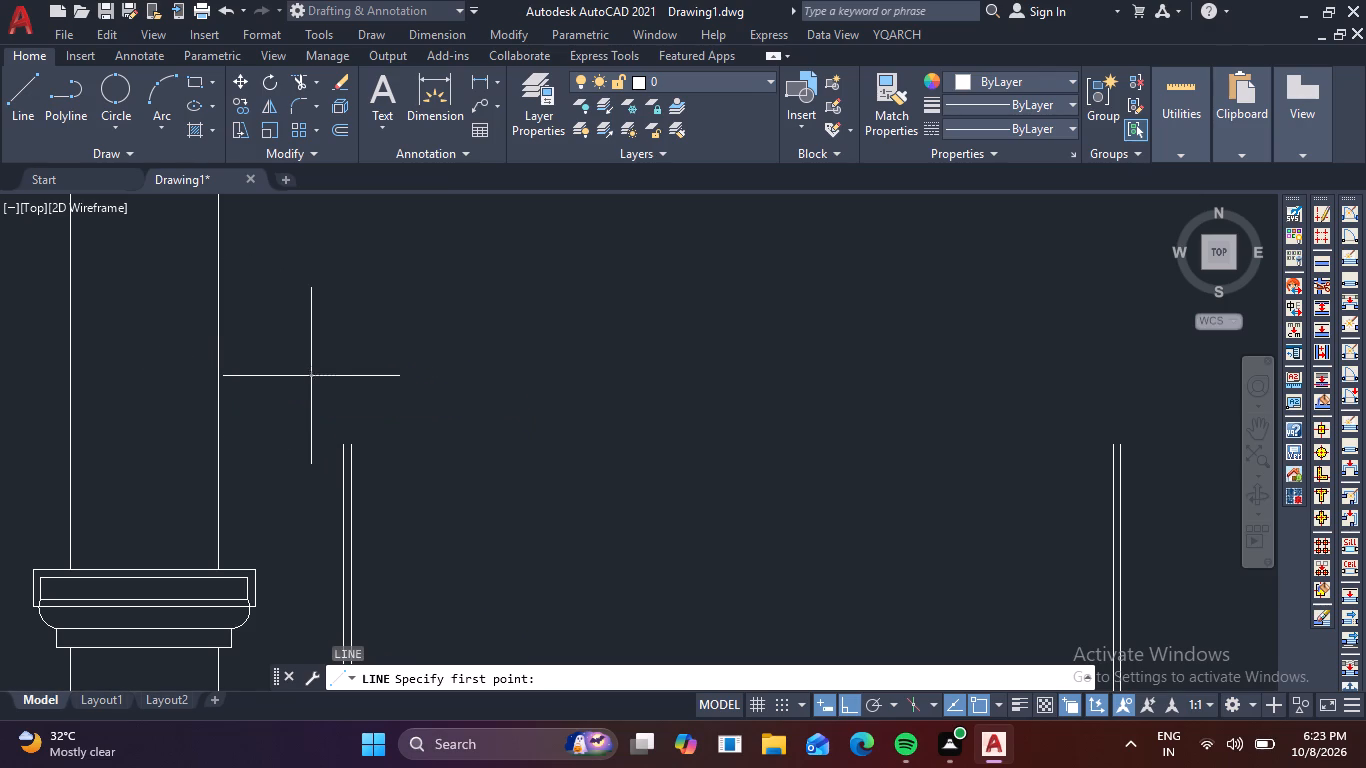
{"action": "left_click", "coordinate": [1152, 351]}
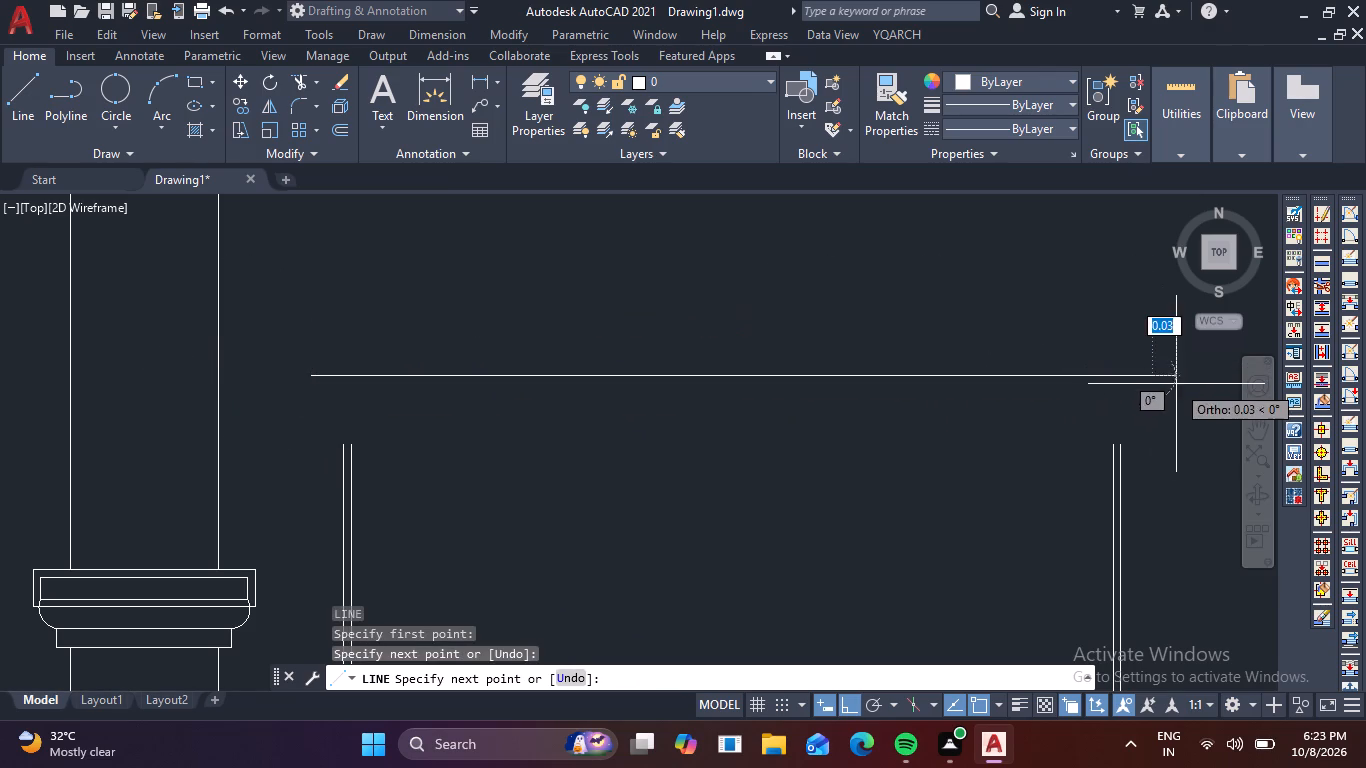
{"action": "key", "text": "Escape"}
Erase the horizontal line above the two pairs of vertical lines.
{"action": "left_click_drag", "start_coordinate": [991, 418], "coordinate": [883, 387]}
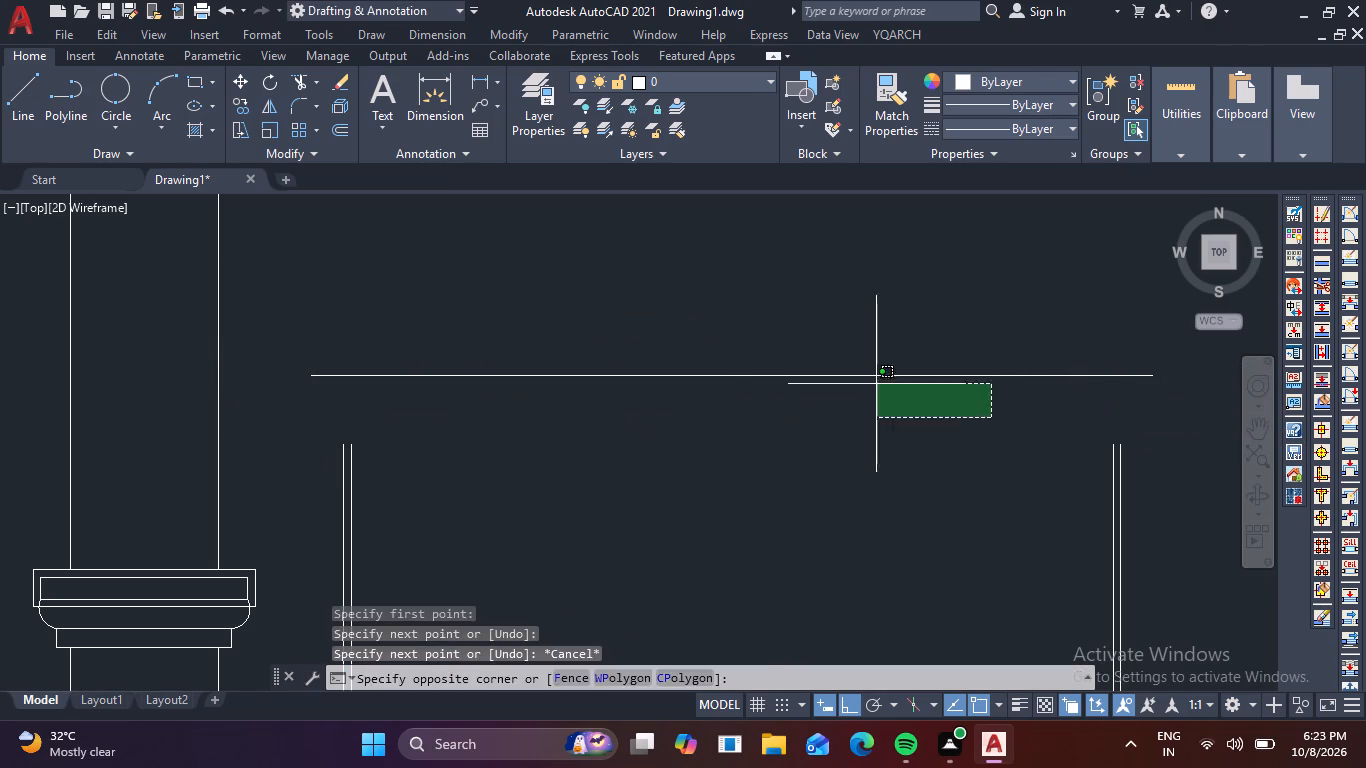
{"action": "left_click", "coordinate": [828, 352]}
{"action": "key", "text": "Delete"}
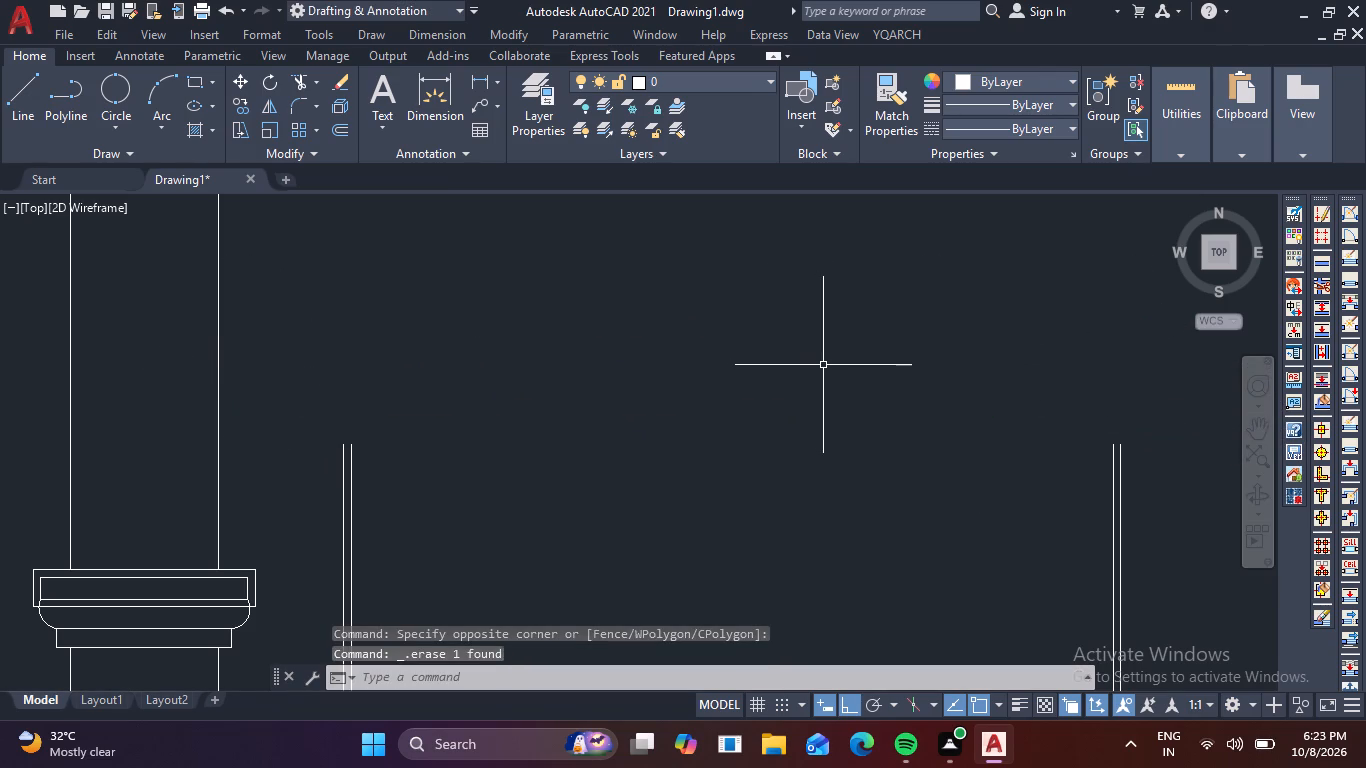
Draw a 1.05 horizontal line above the two vertical pairs, aligned at each end with the pairs' outer lines.
{"action": "type", "text": "l"}
{"action": "key", "text": "space"}
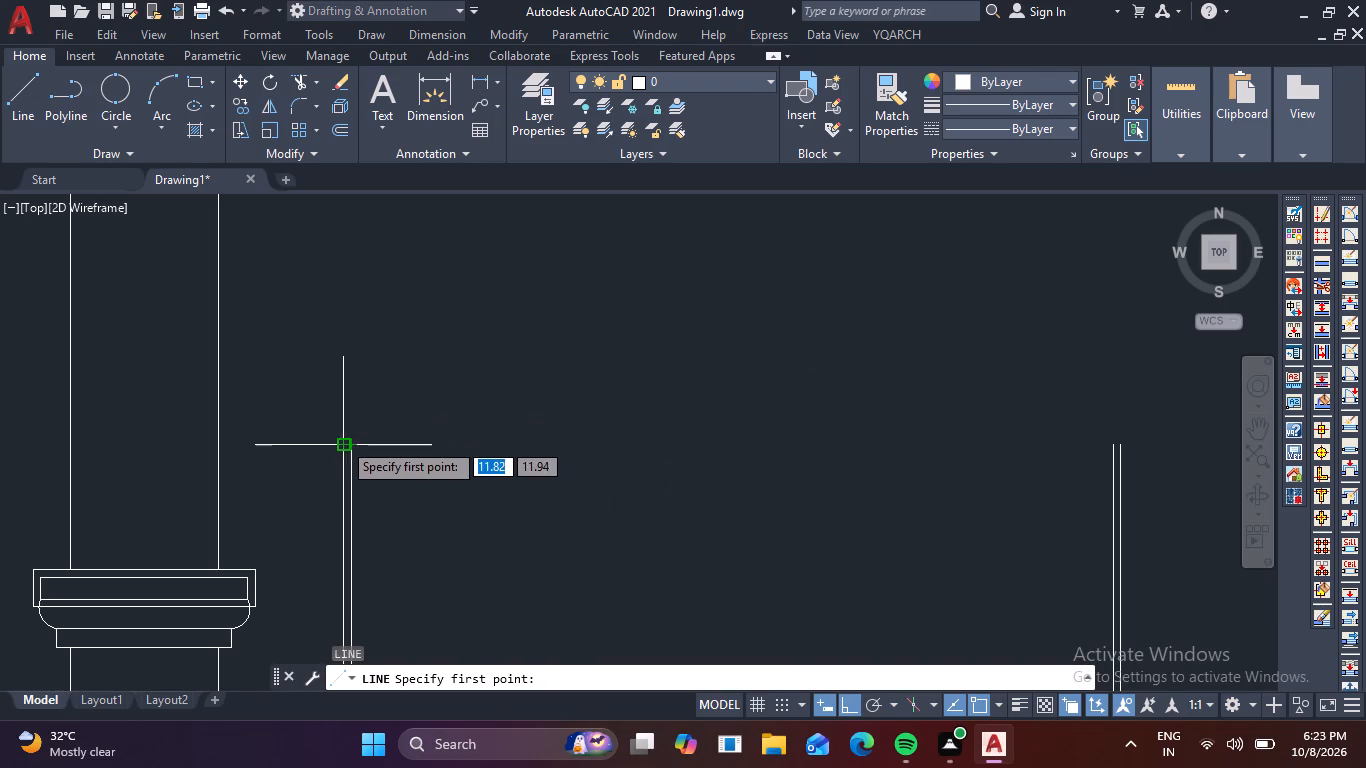
{"action": "left_click", "coordinate": [344, 353]}
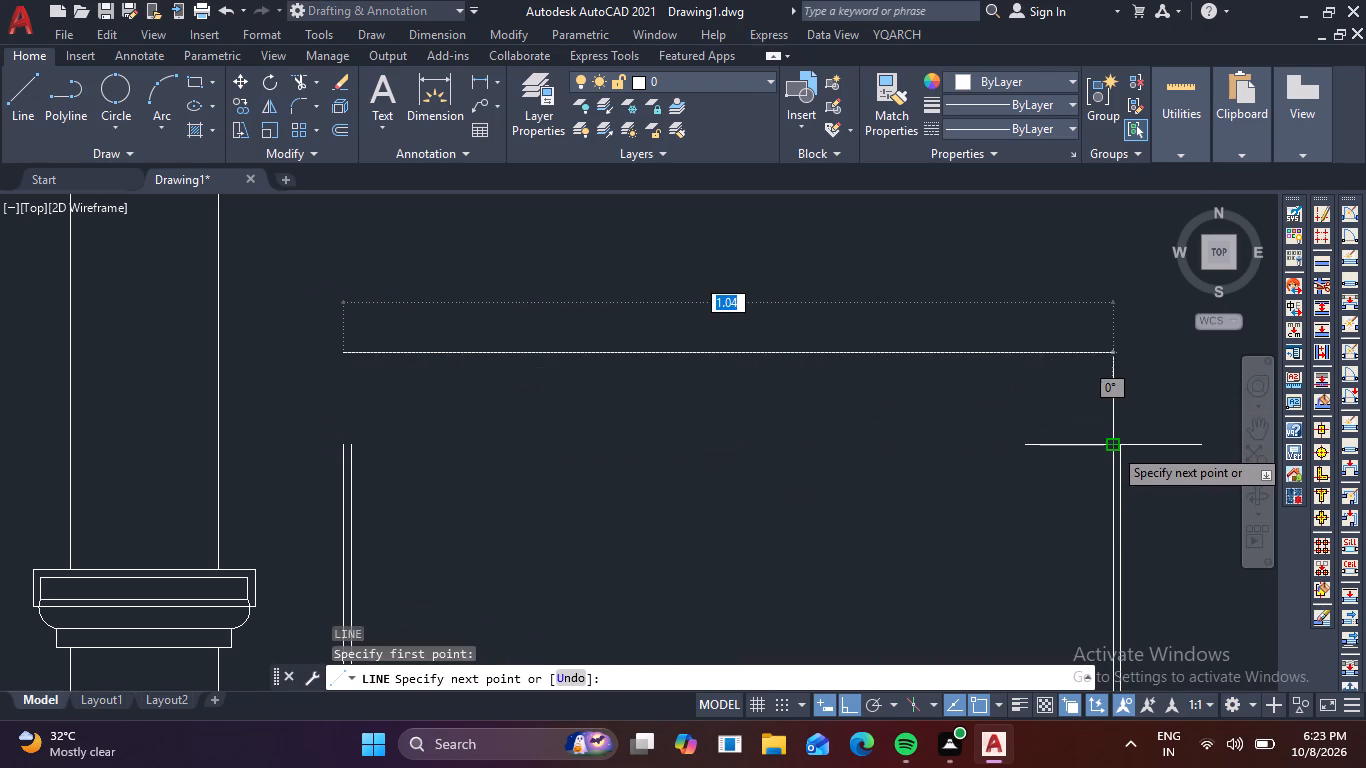
{"action": "left_click", "coordinate": [1123, 364]}
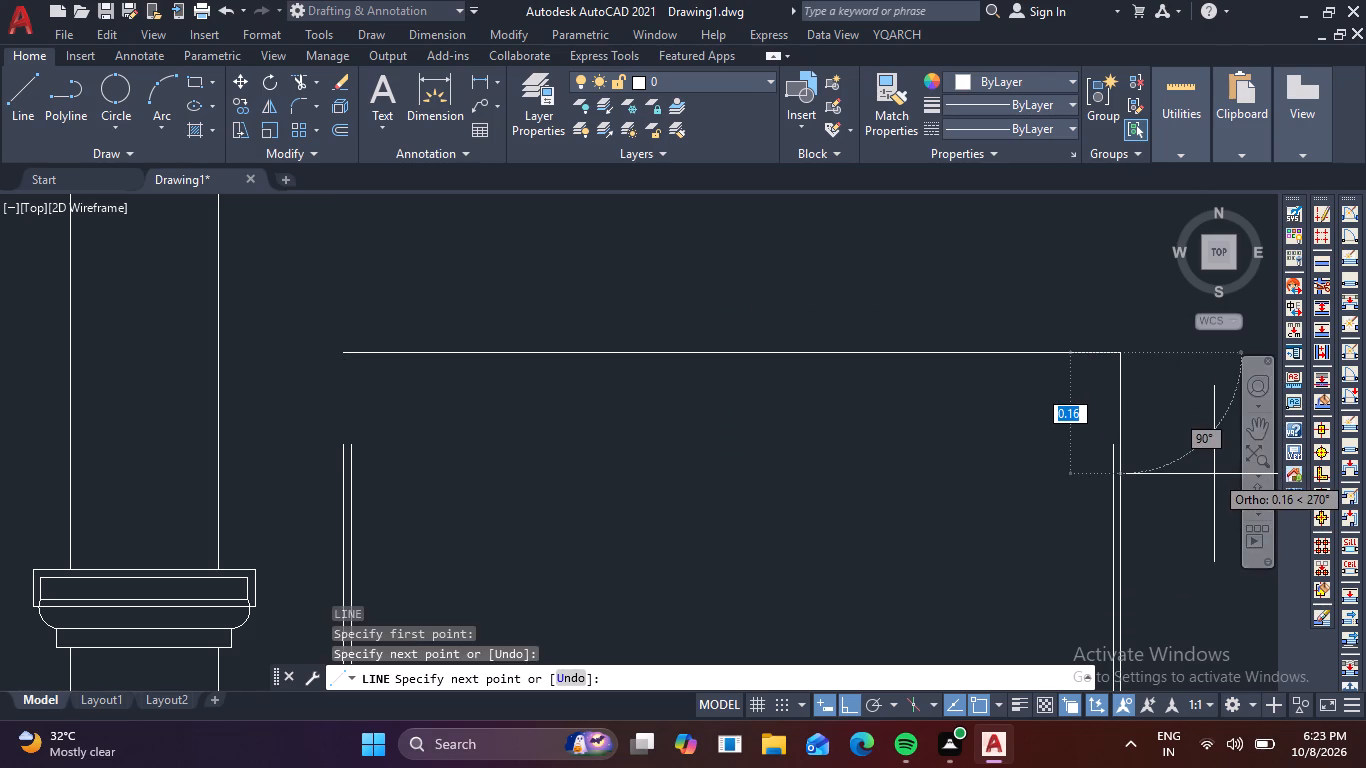
{"action": "key", "text": "Escape"}
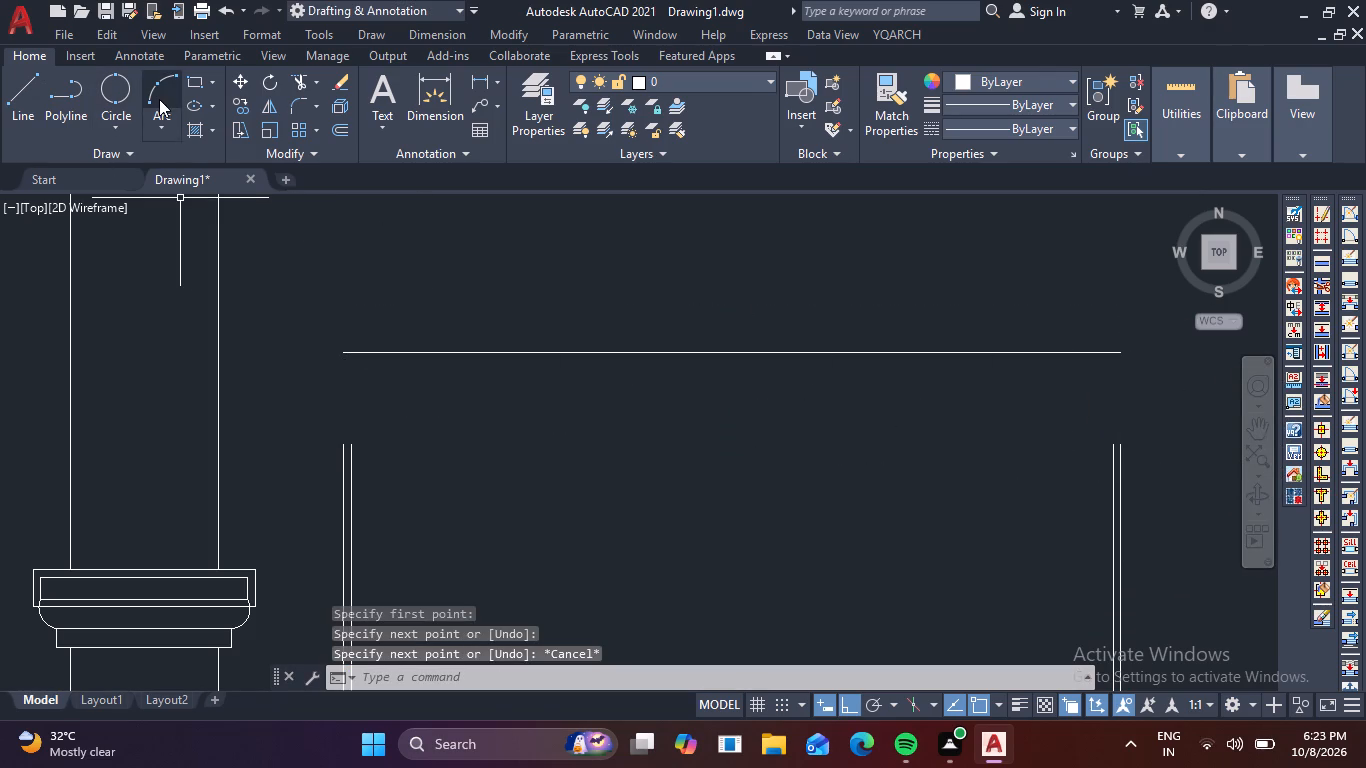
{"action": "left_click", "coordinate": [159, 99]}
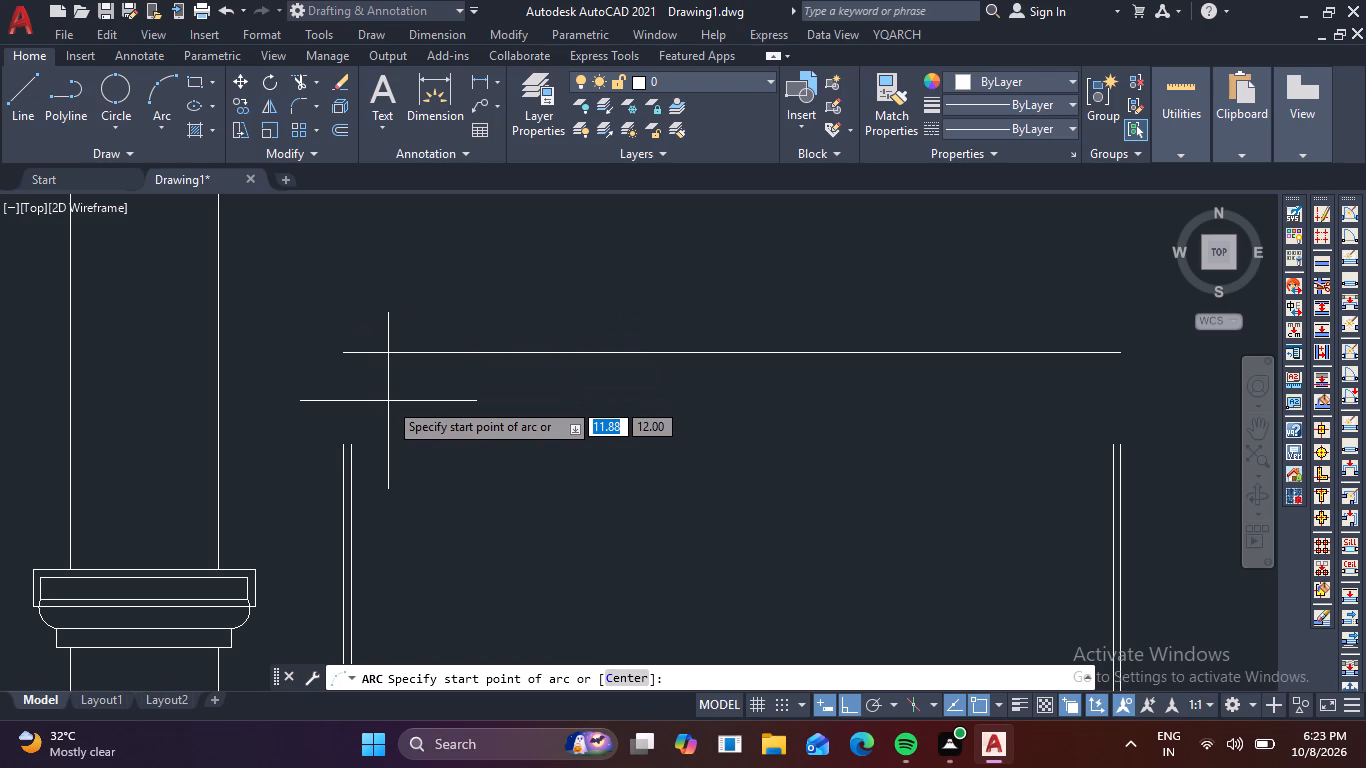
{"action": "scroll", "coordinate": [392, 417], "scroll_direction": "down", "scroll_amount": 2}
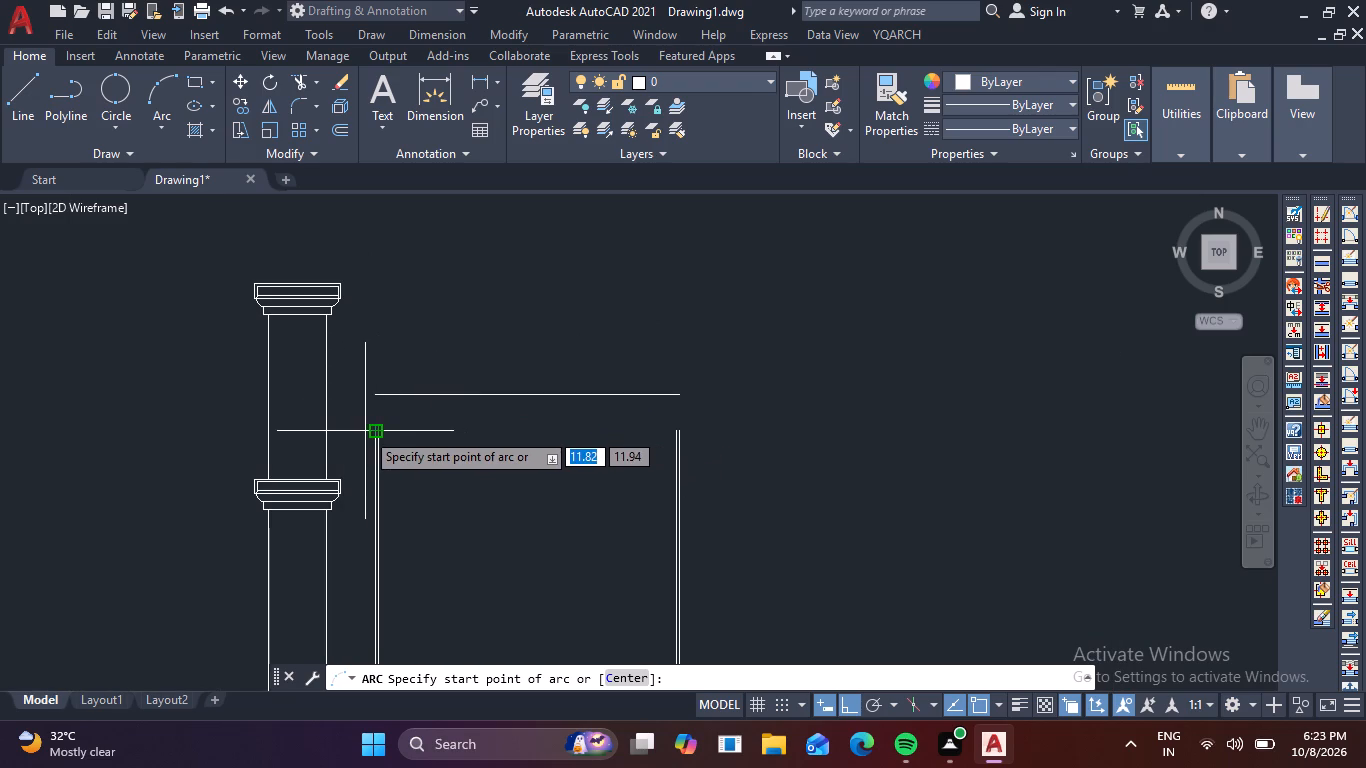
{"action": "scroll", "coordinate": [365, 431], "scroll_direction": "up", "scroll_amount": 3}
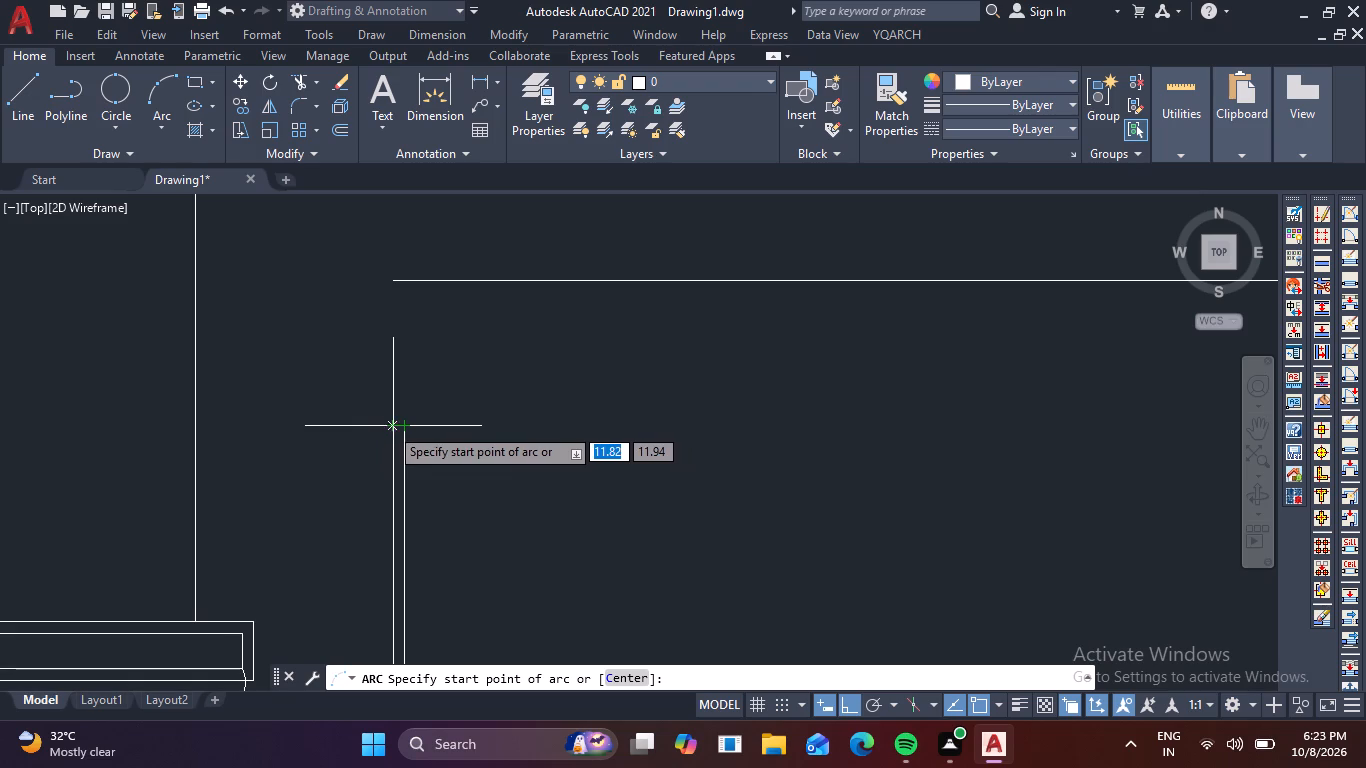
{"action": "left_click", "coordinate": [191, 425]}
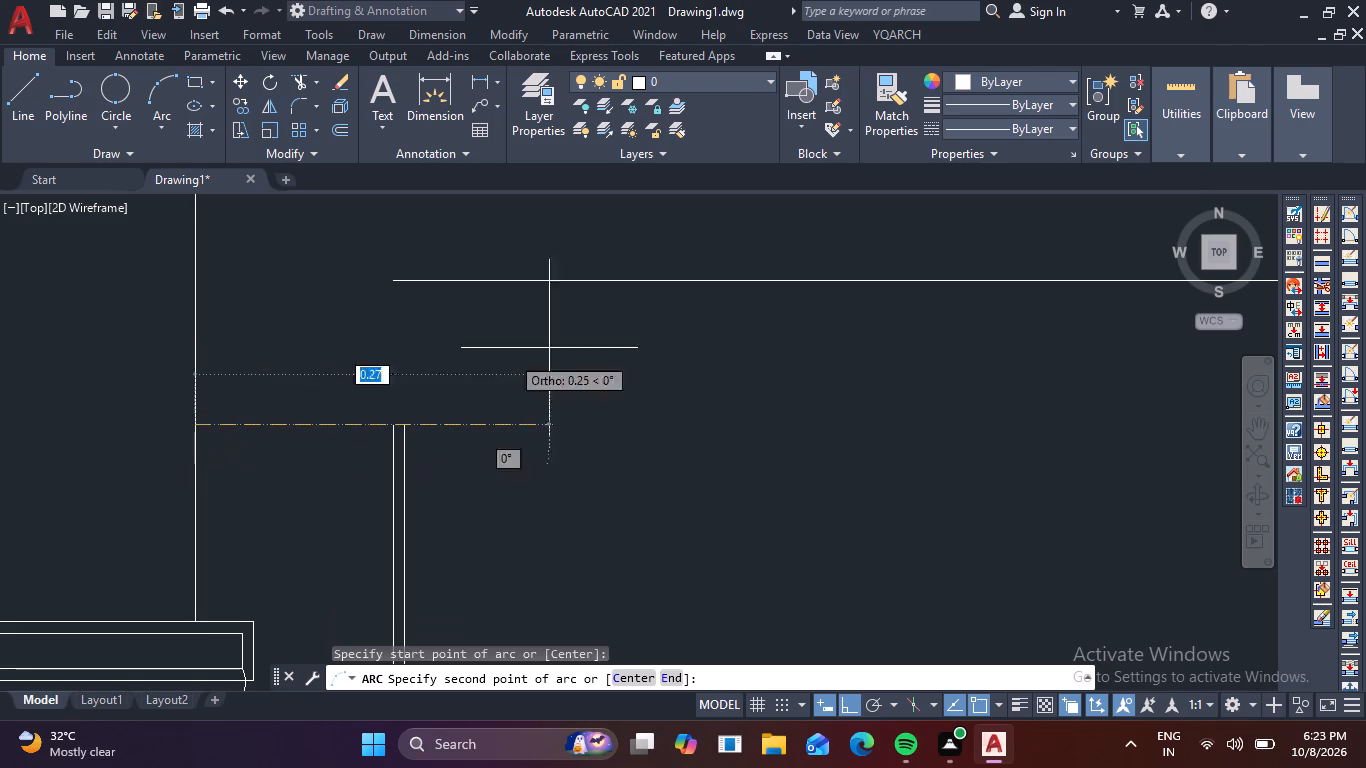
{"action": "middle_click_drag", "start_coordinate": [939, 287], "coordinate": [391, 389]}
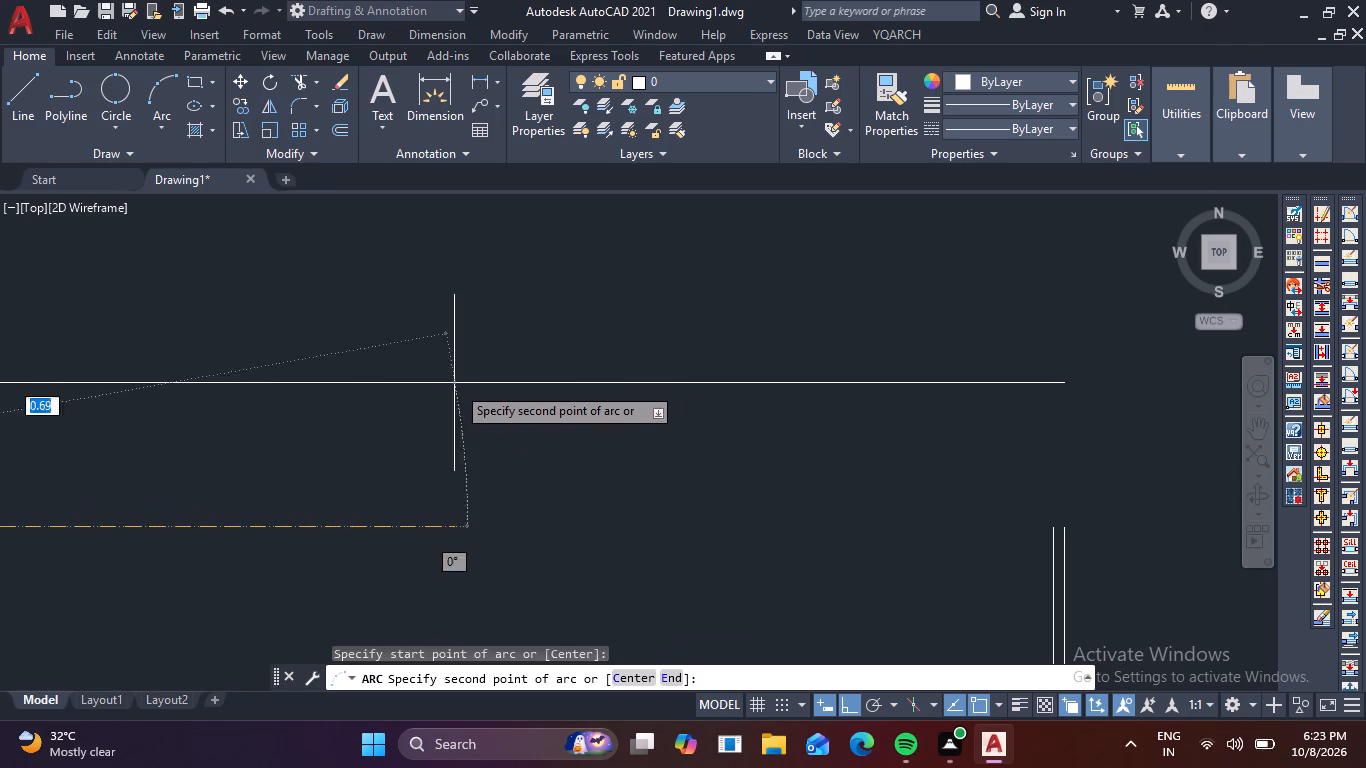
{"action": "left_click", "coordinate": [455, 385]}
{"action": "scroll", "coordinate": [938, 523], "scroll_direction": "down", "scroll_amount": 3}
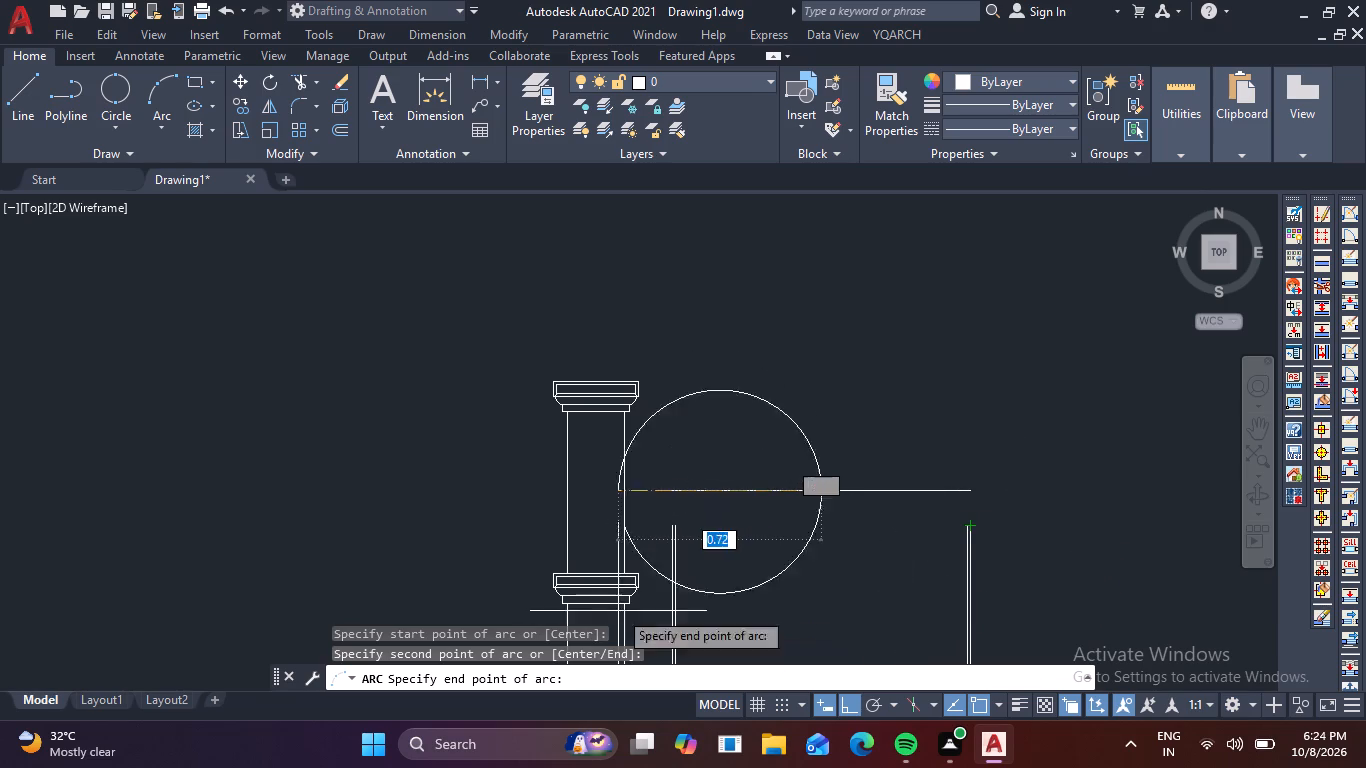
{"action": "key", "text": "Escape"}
Offset the outer line of the far vertical pair by 0.17, away from the column, and end the Offset command.
{"action": "middle_click_drag", "start_coordinate": [796, 574], "coordinate": [574, 301]}
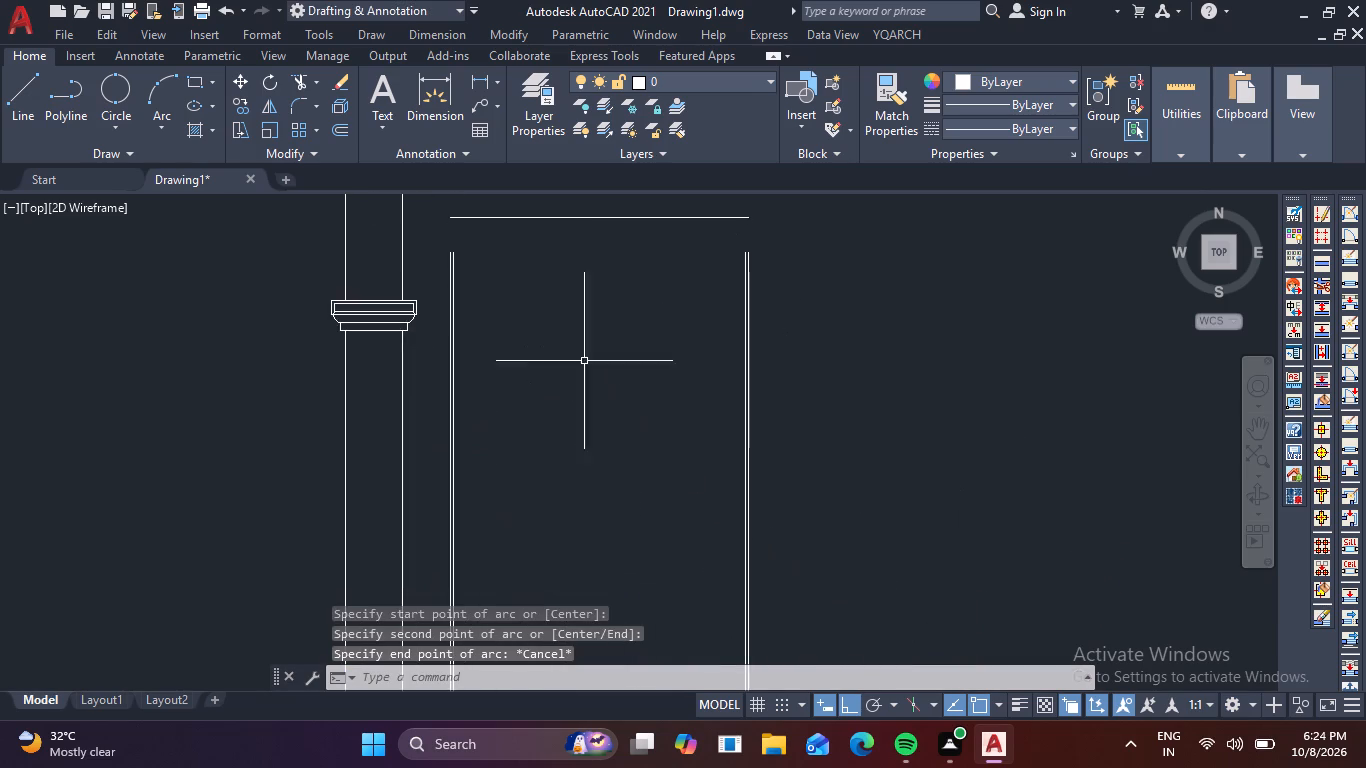
{"action": "scroll", "coordinate": [602, 444], "scroll_direction": "down", "scroll_amount": 2}
{"action": "middle_click_drag", "start_coordinate": [604, 487], "coordinate": [584, 385]}
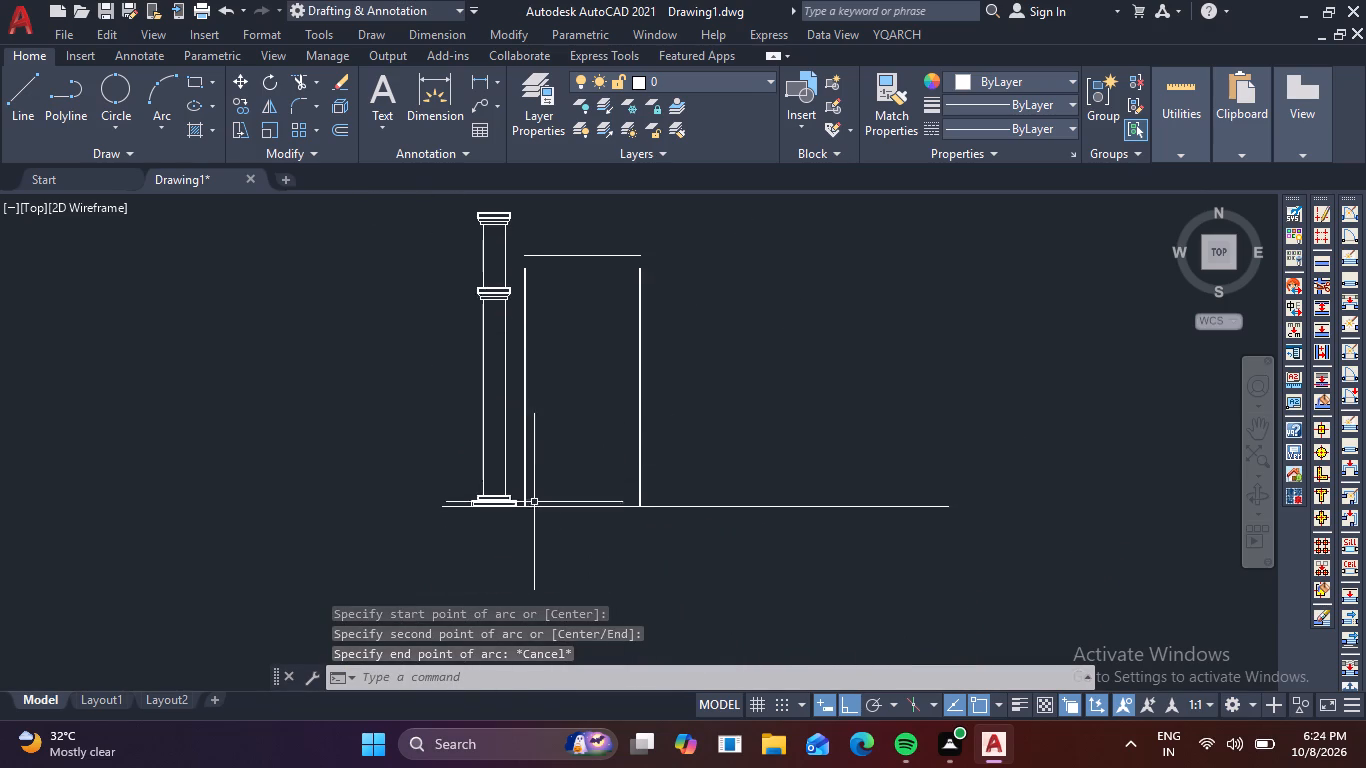
{"action": "scroll", "coordinate": [534, 502], "scroll_direction": "up", "scroll_amount": 2}
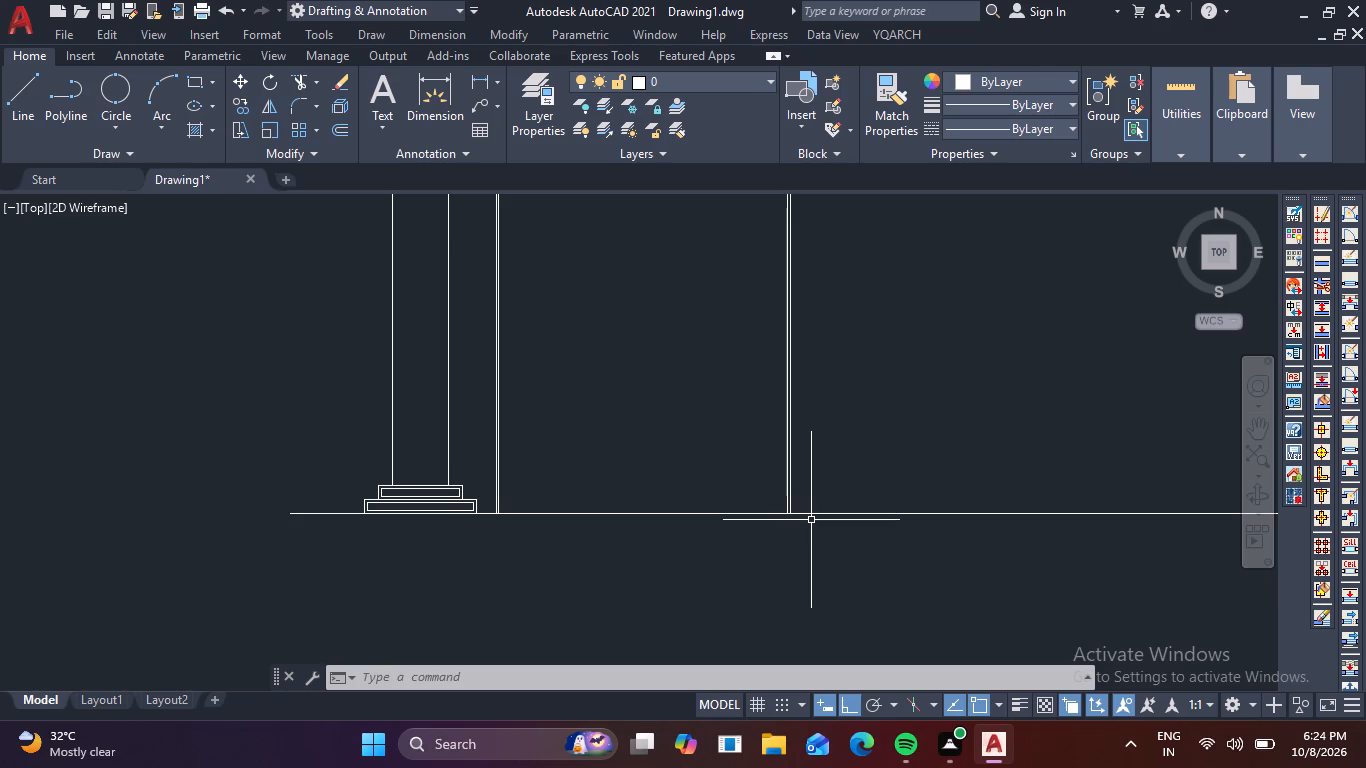
{"action": "key", "text": "o"}
{"action": "key", "text": "Return"}
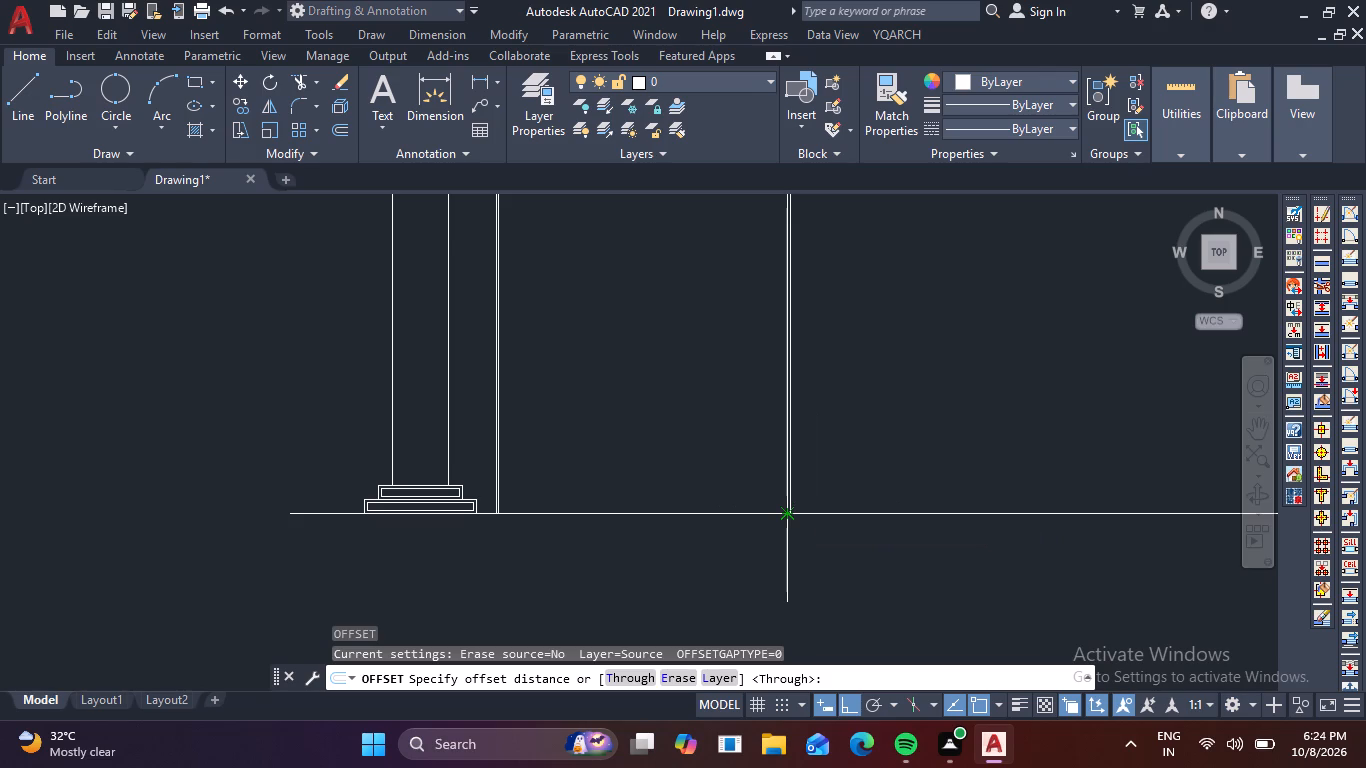
{"action": "scroll", "coordinate": [799, 499], "scroll_direction": "up", "scroll_amount": 3}
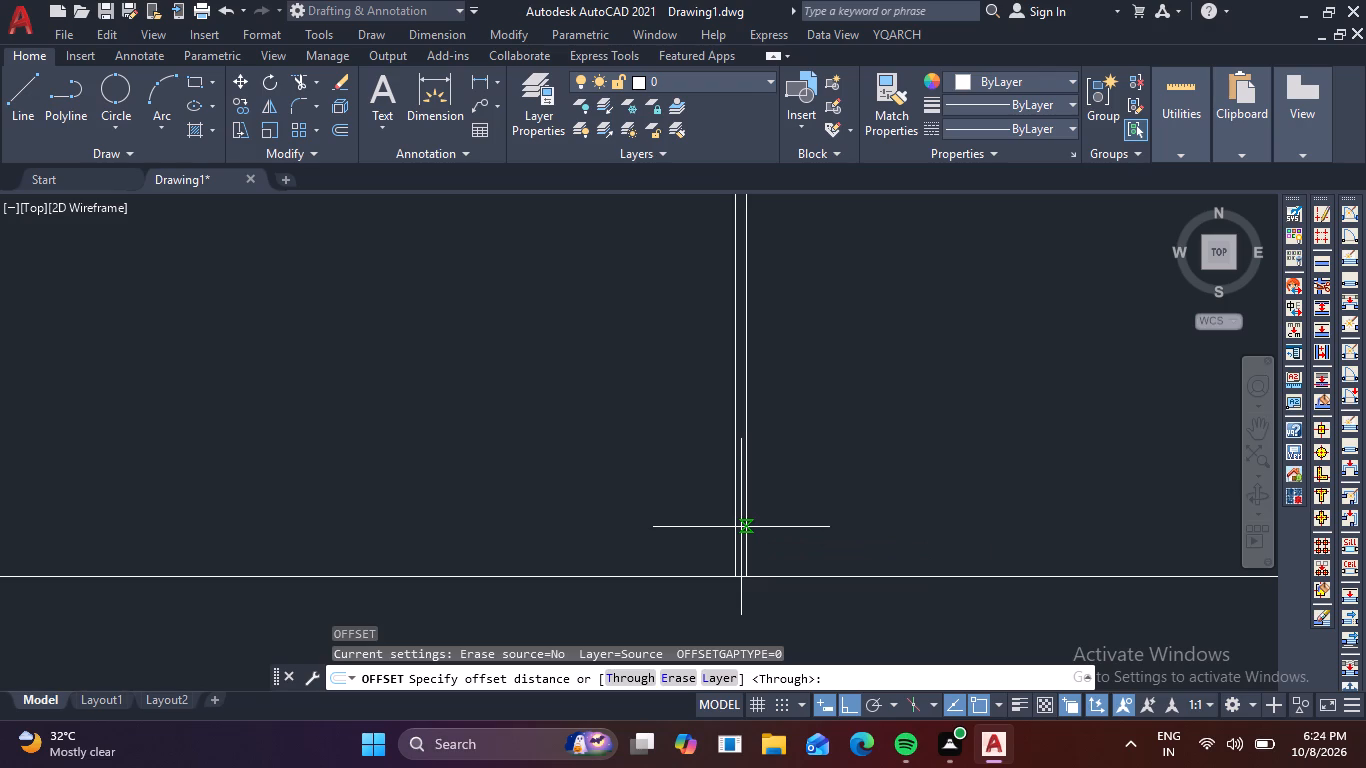
{"action": "key", "text": "period"}
{"action": "type", "text": "17"}
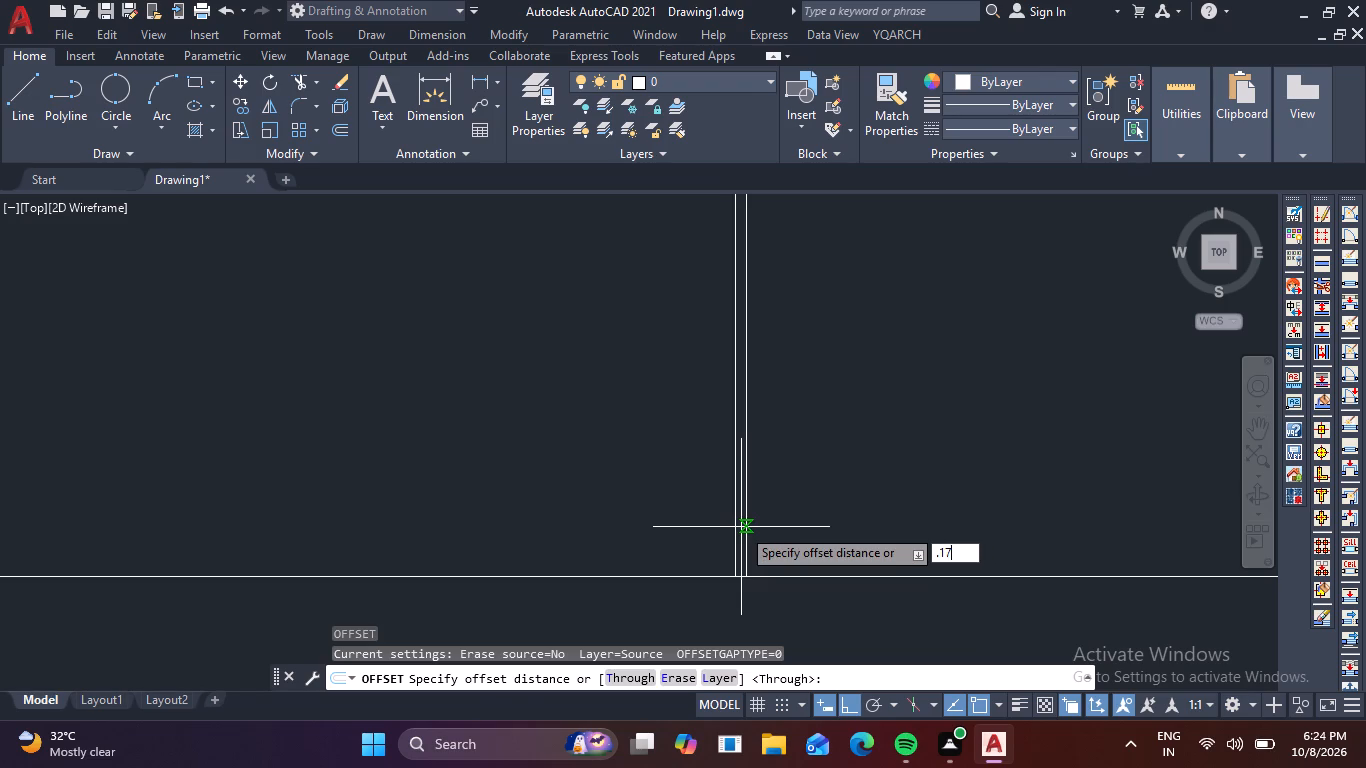
{"action": "key", "text": "Return"}
{"action": "left_click", "coordinate": [747, 512]}
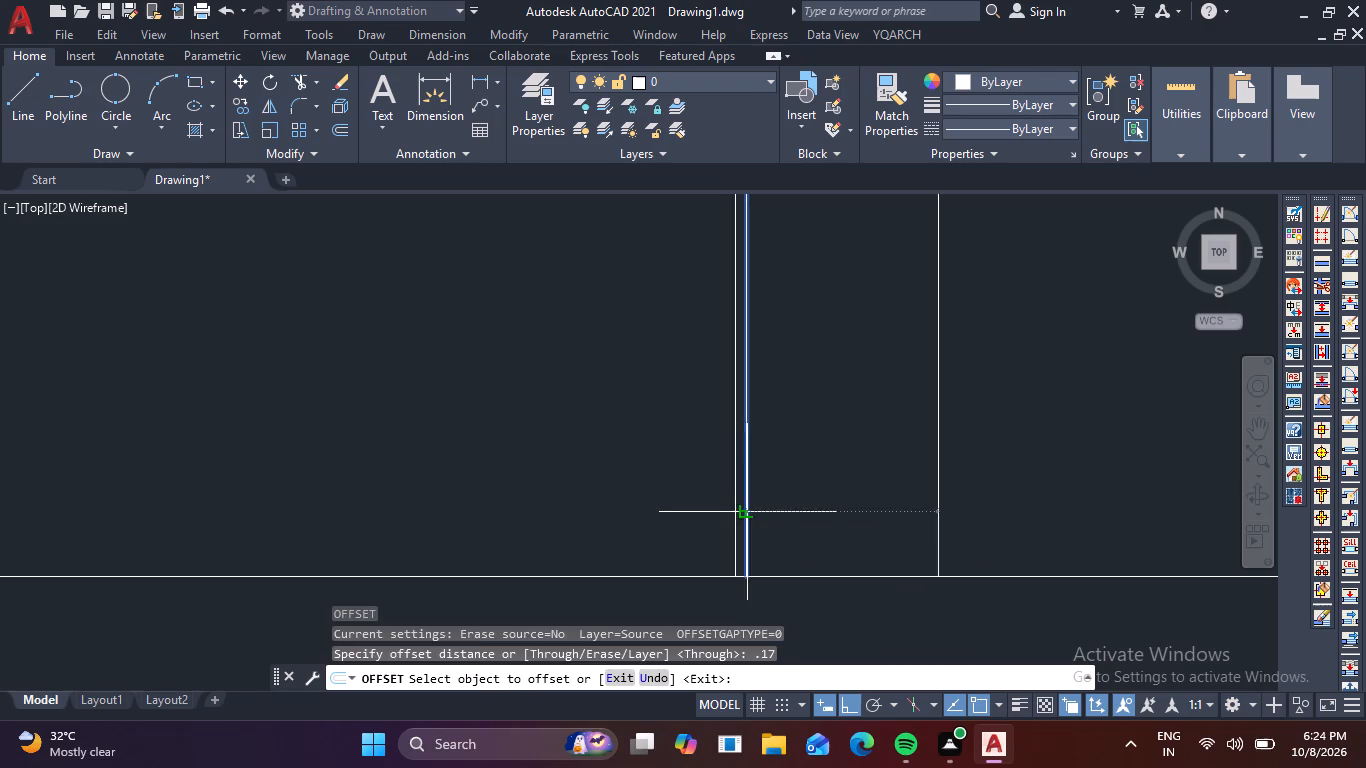
{"action": "left_click", "coordinate": [830, 495]}
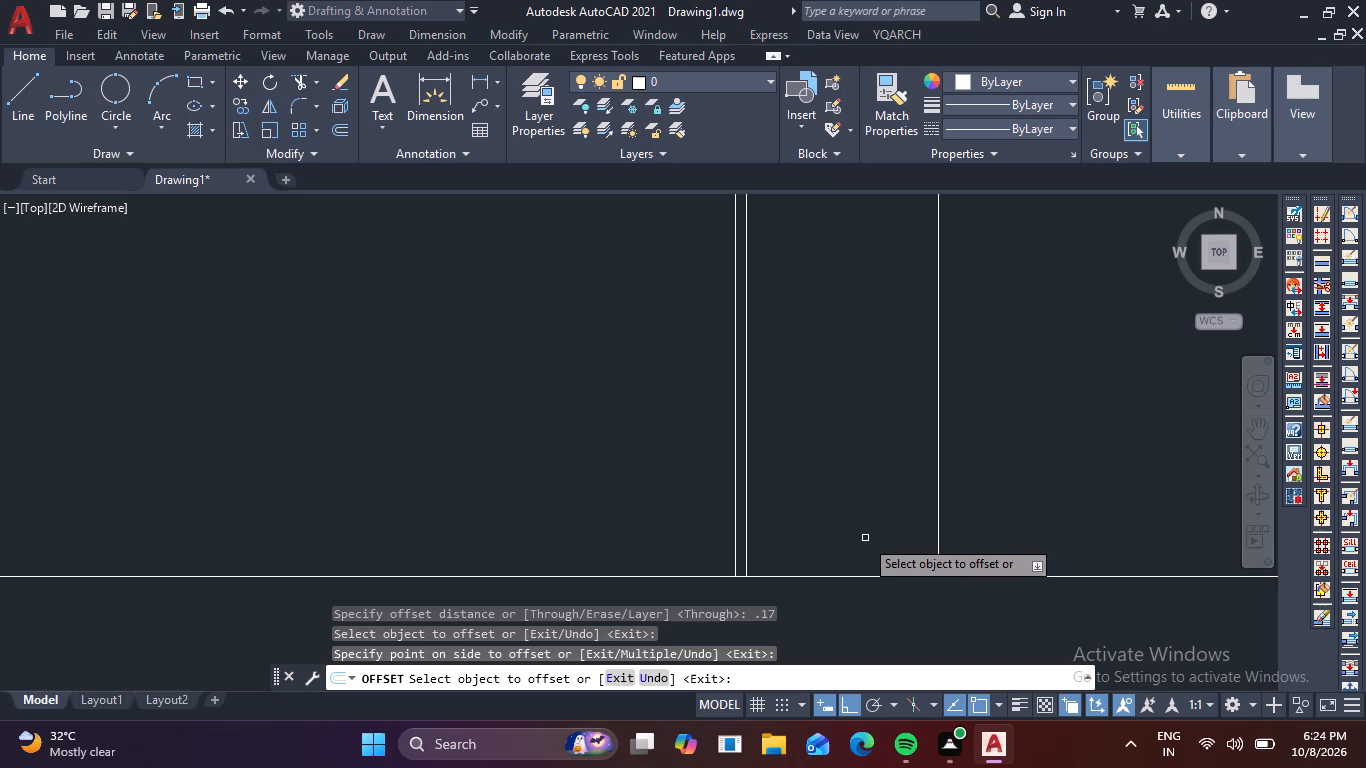
{"action": "scroll", "coordinate": [862, 538], "scroll_direction": "down", "scroll_amount": 4}
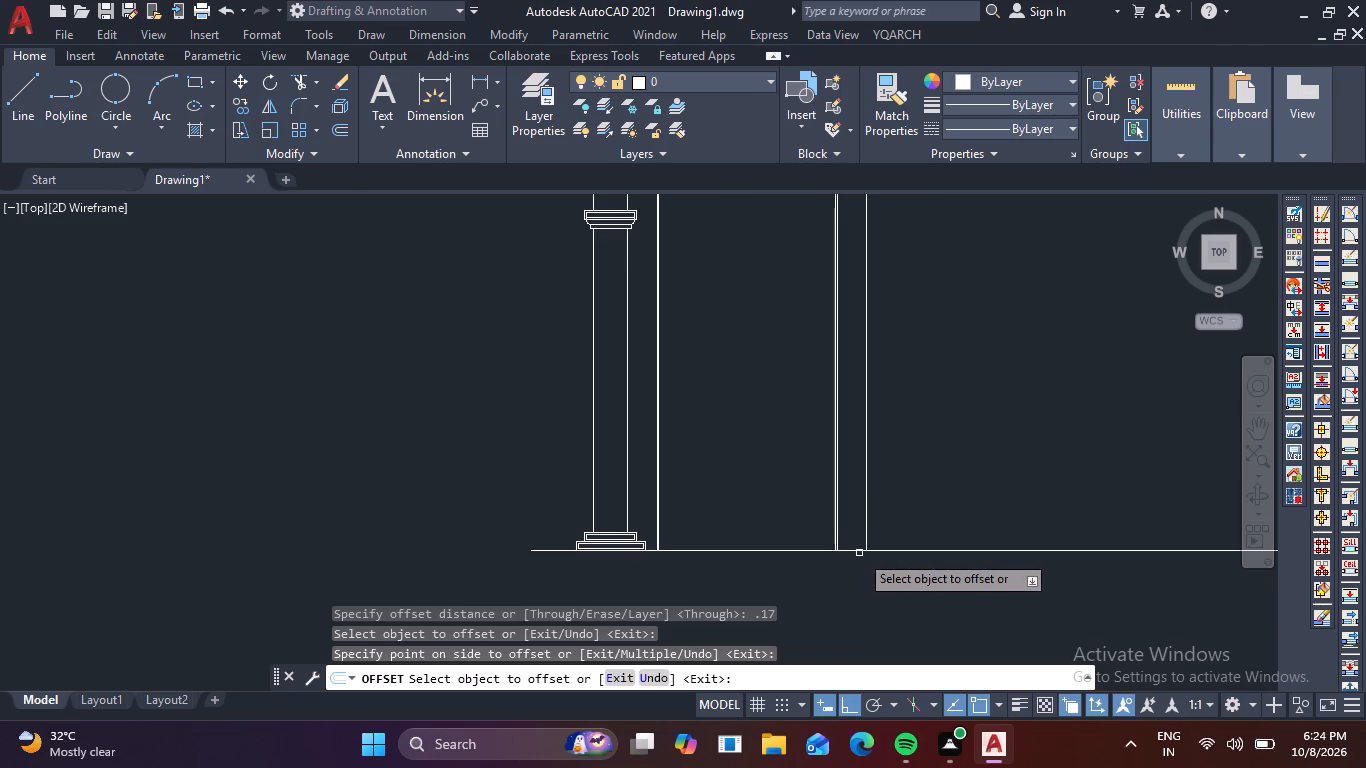
{"action": "key", "text": "Escape"}
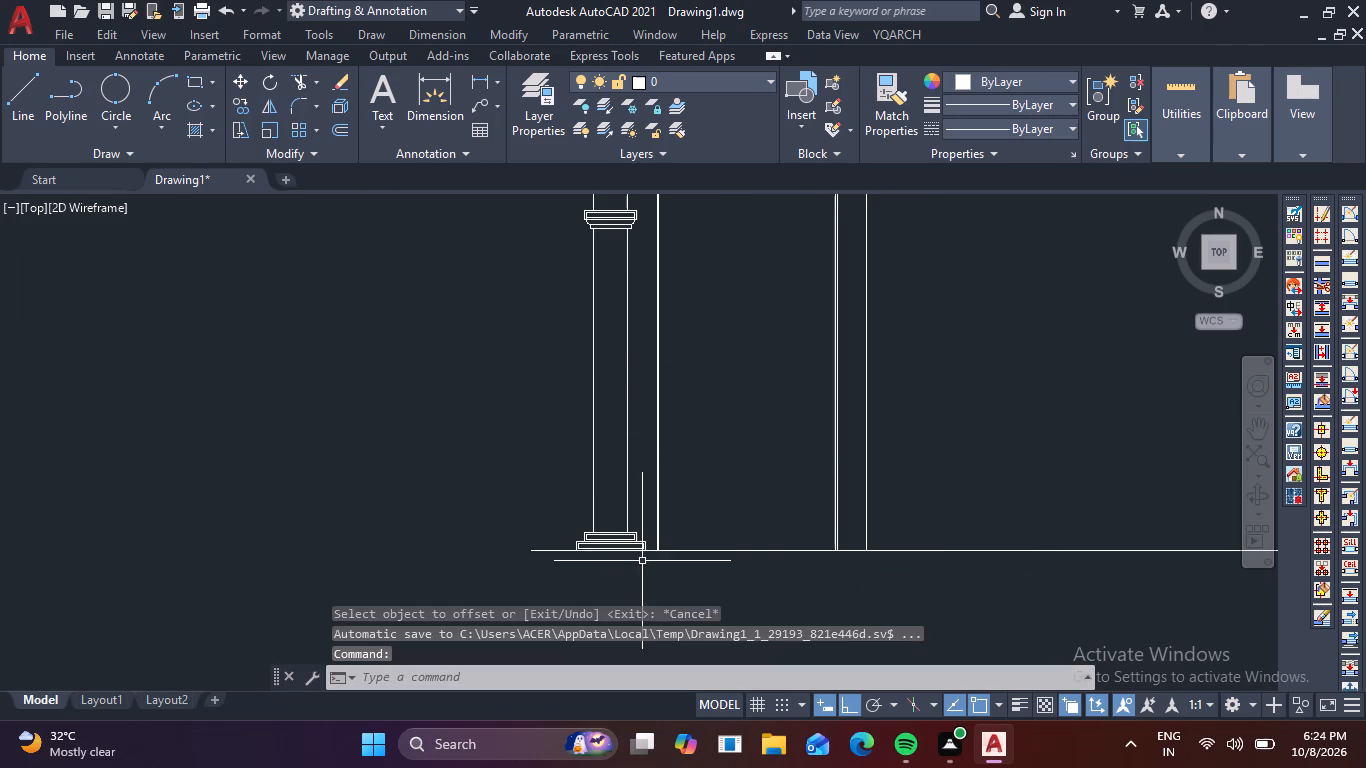
Copy the entire double-capped column across the opening, placing its outer shaft line's lower end on the 0.17 offset line.
{"action": "scroll", "coordinate": [625, 524], "scroll_direction": "up", "scroll_amount": 2}
{"action": "left_click", "coordinate": [674, 583]}
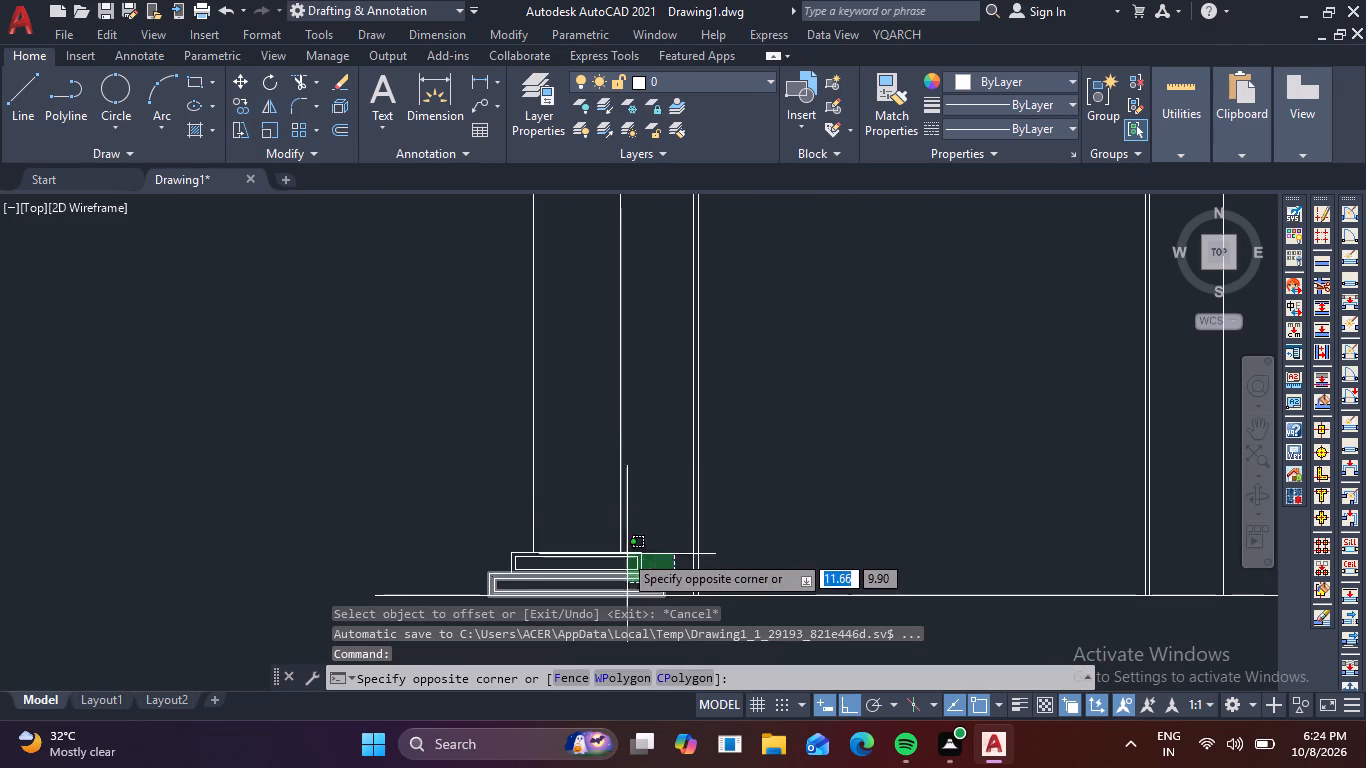
{"action": "left_click", "coordinate": [492, 461]}
{"action": "scroll", "coordinate": [621, 373], "scroll_direction": "down", "scroll_amount": 2}
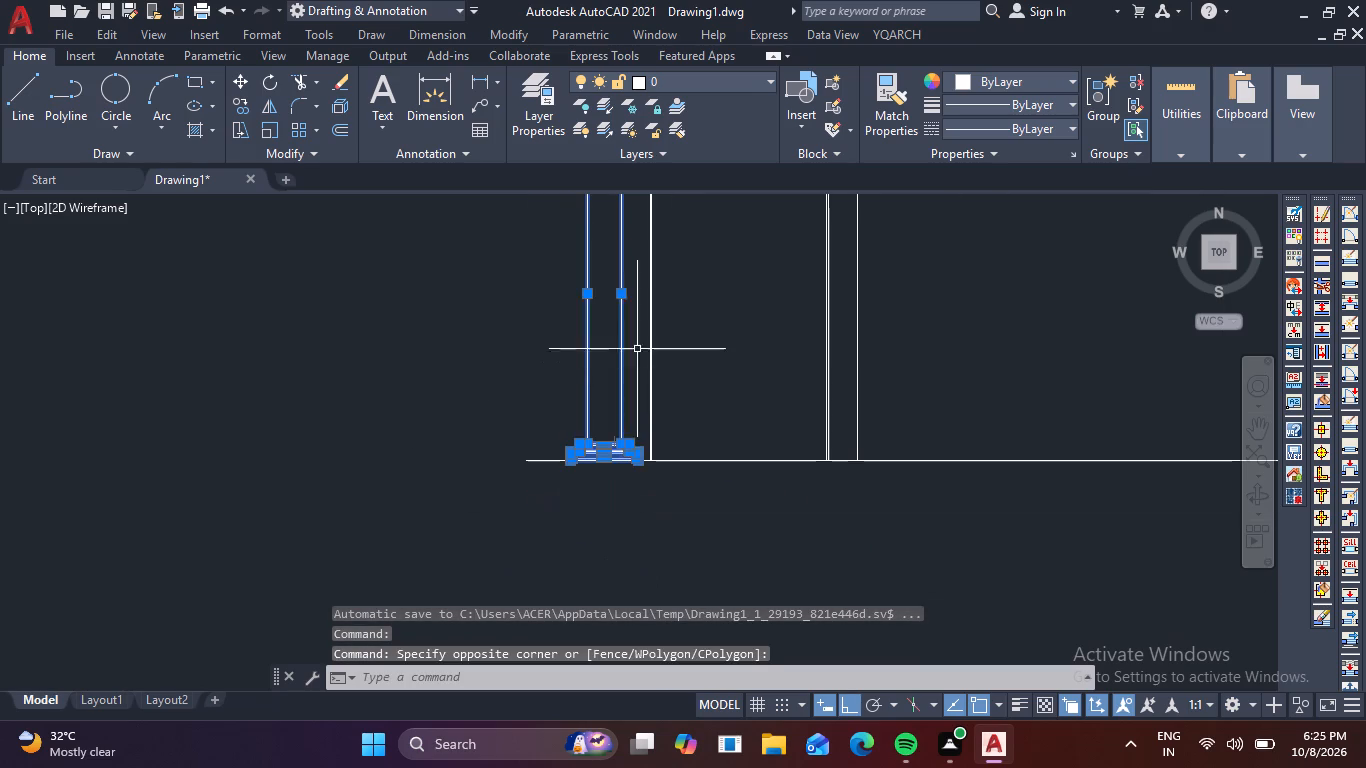
{"action": "middle_click_drag", "start_coordinate": [647, 300], "coordinate": [713, 666]}
{"action": "scroll", "coordinate": [713, 667], "scroll_direction": "up", "scroll_amount": 1}
{"action": "scroll", "coordinate": [684, 520], "scroll_direction": "up", "scroll_amount": 2}
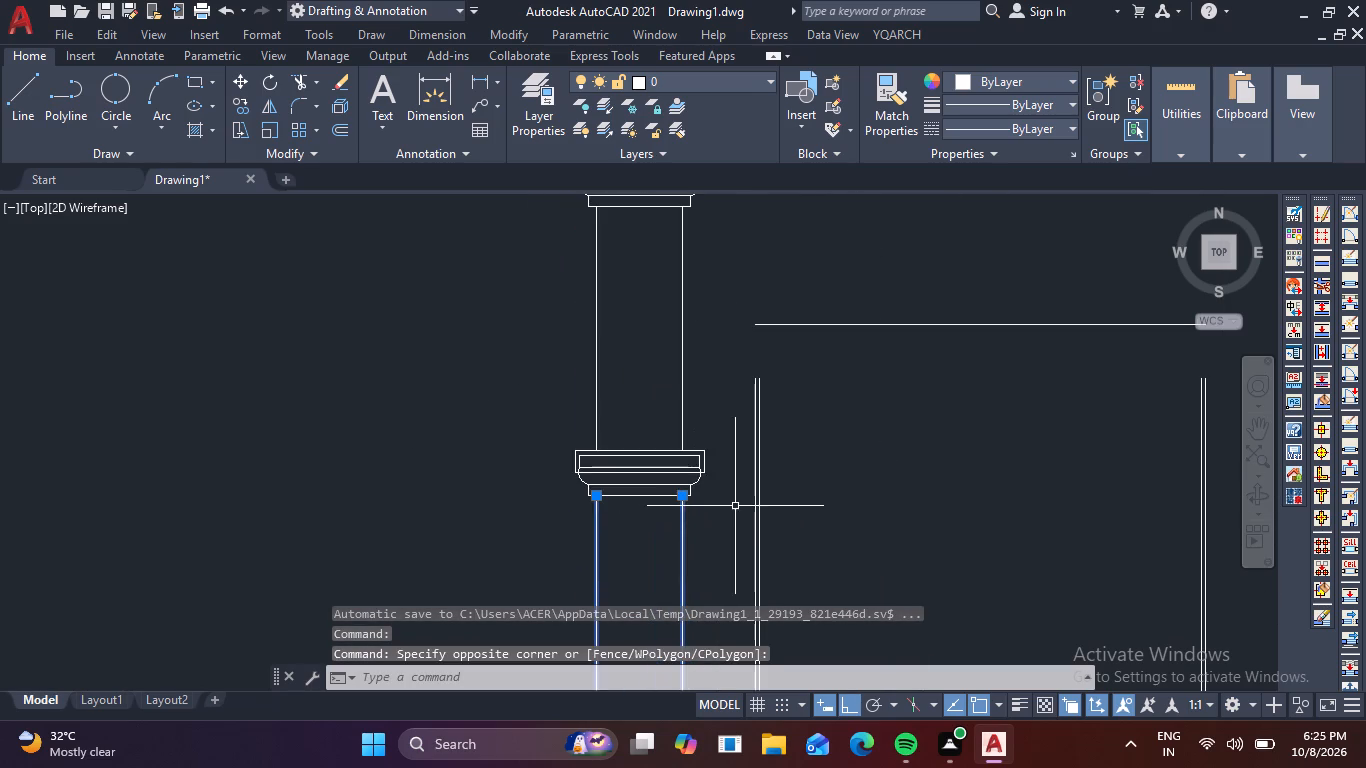
{"action": "left_click", "coordinate": [737, 506]}
{"action": "left_click", "coordinate": [519, 399]}
{"action": "middle_click_drag", "start_coordinate": [775, 174], "coordinate": [776, 226]}
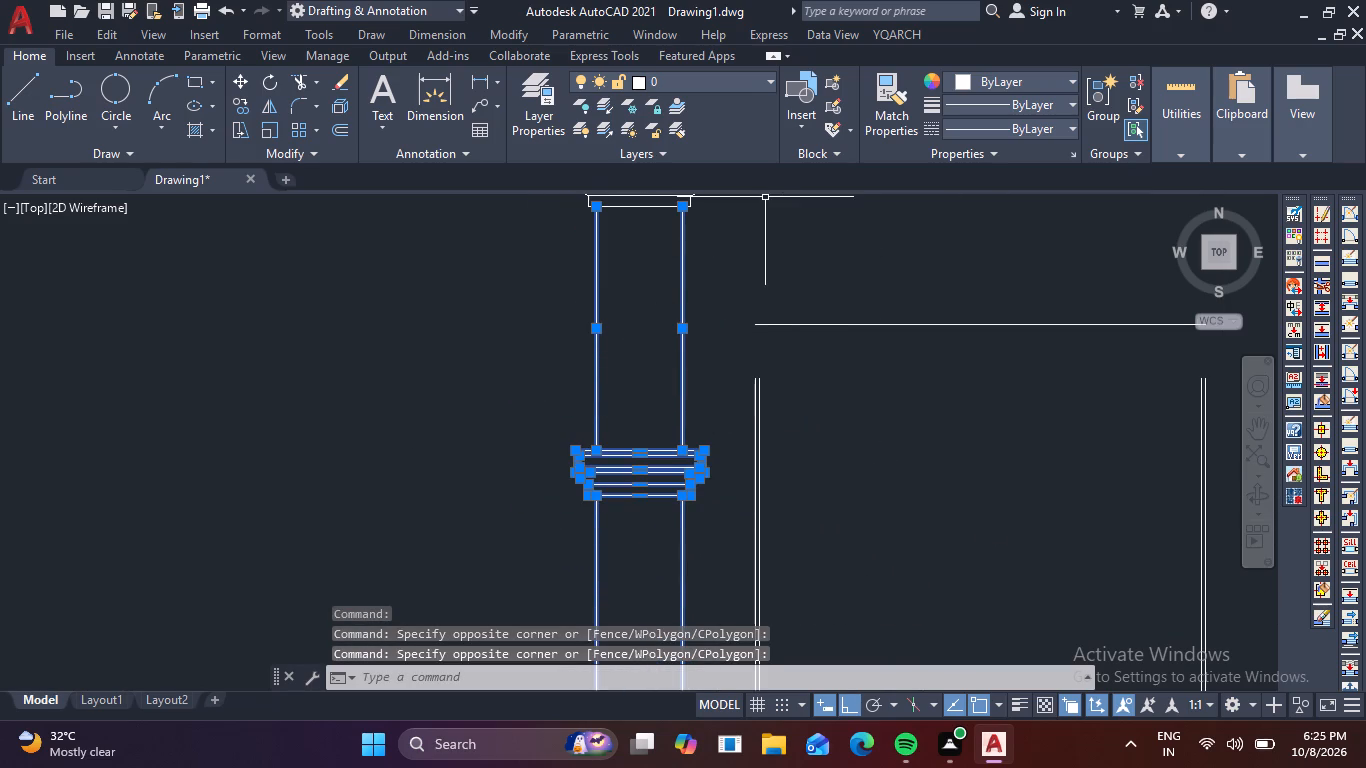
{"action": "middle_click_drag", "start_coordinate": [776, 226], "coordinate": [773, 335]}
{"action": "middle_click_drag", "start_coordinate": [780, 251], "coordinate": [813, 402]}
{"action": "left_click_drag", "start_coordinate": [774, 384], "coordinate": [719, 369]}
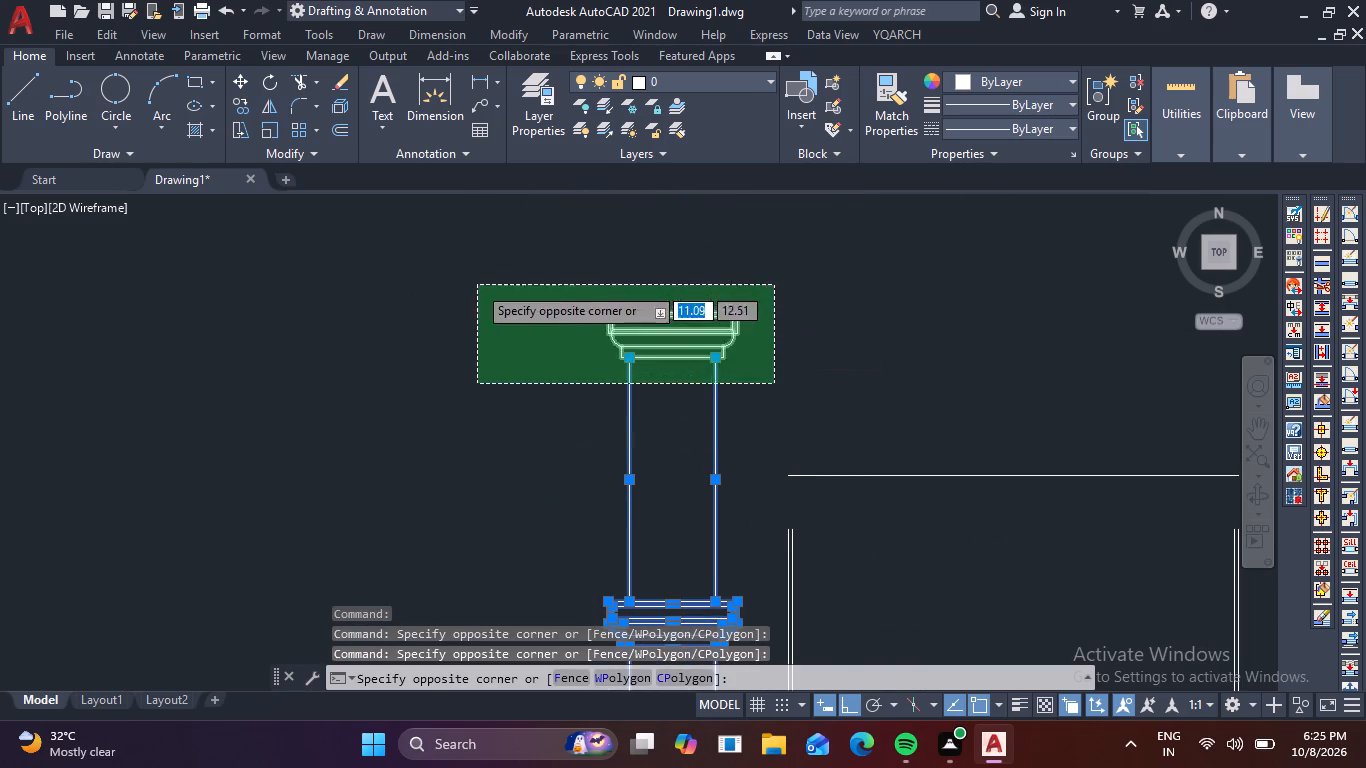
{"action": "left_click", "coordinate": [477, 285]}
{"action": "type", "text": "co"}
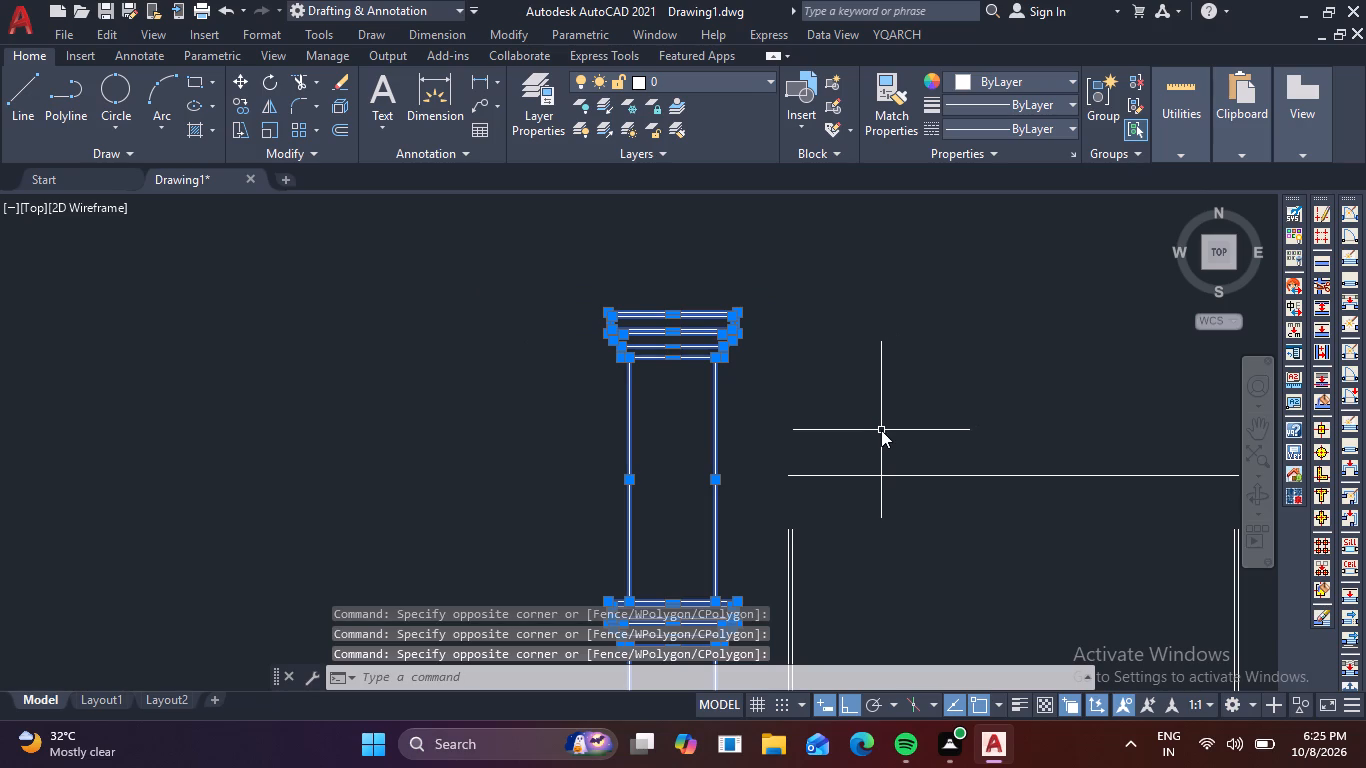
{"action": "key", "text": "space"}
{"action": "scroll", "coordinate": [798, 580], "scroll_direction": "down", "scroll_amount": 1}
{"action": "middle_click_drag", "start_coordinate": [833, 625], "coordinate": [802, 356]}
{"action": "scroll", "coordinate": [812, 529], "scroll_direction": "down", "scroll_amount": 1}
{"action": "middle_click_drag", "start_coordinate": [832, 617], "coordinate": [835, 353]}
{"action": "scroll", "coordinate": [699, 468], "scroll_direction": "up", "scroll_amount": 1}
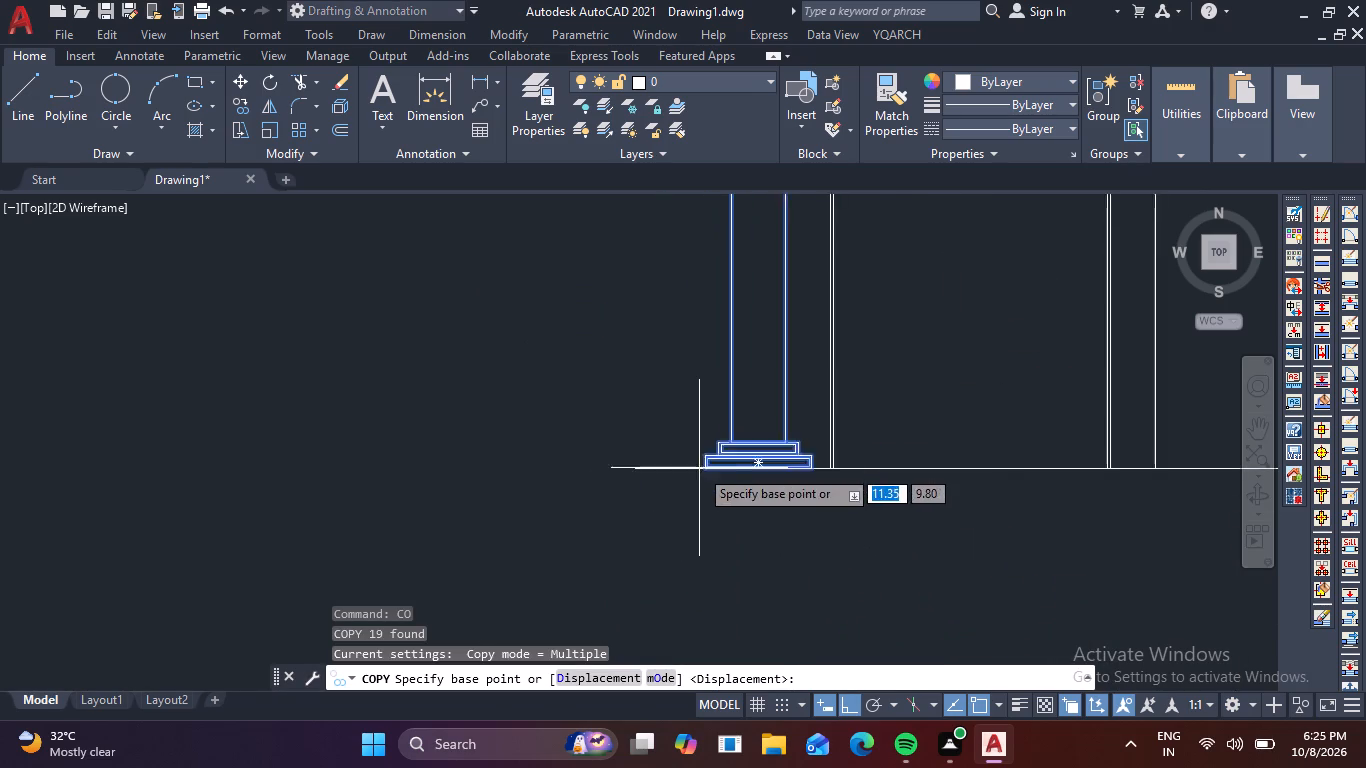
{"action": "scroll", "coordinate": [699, 468], "scroll_direction": "up", "scroll_amount": 2}
{"action": "left_click", "coordinate": [770, 400]}
{"action": "scroll", "coordinate": [1031, 436], "scroll_direction": "down", "scroll_amount": 1}
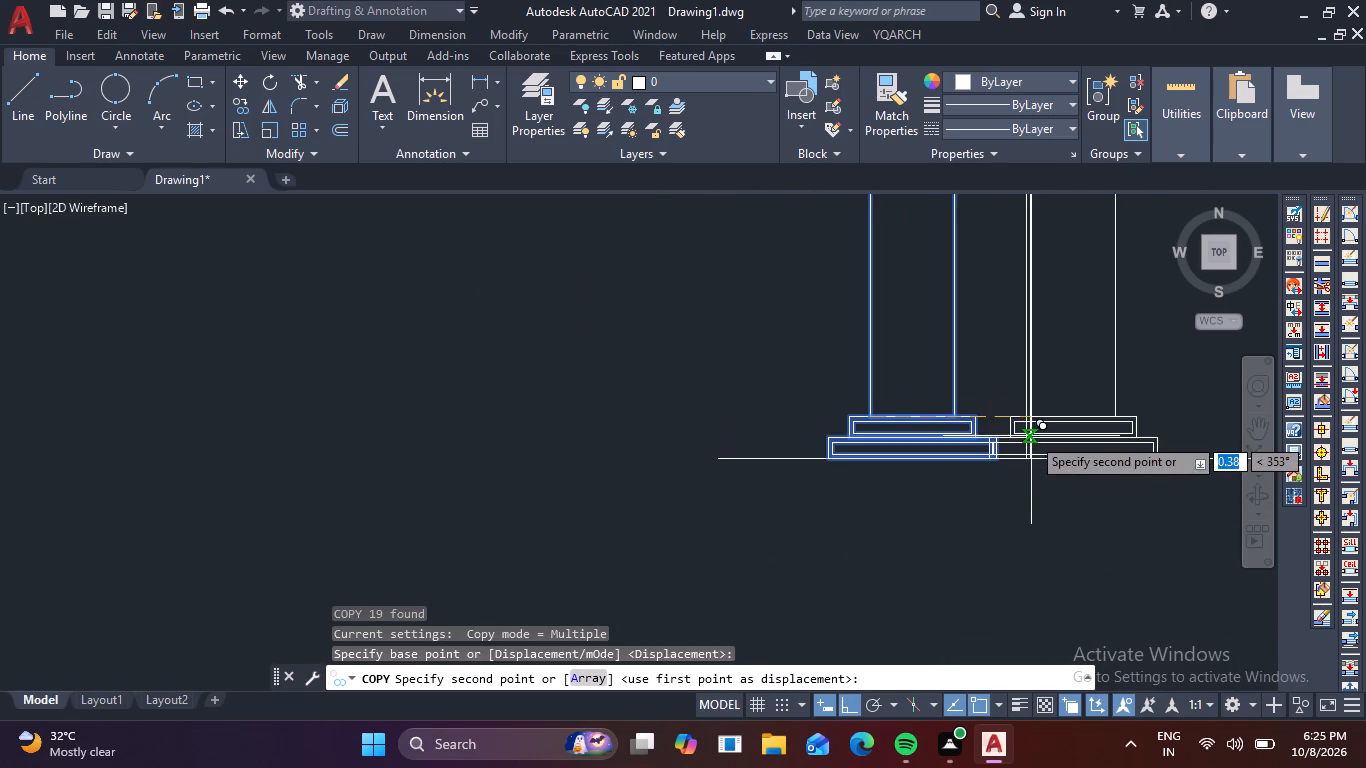
{"action": "middle_click_drag", "start_coordinate": [1023, 435], "coordinate": [598, 433]}
{"action": "middle_click_drag", "start_coordinate": [956, 424], "coordinate": [623, 425]}
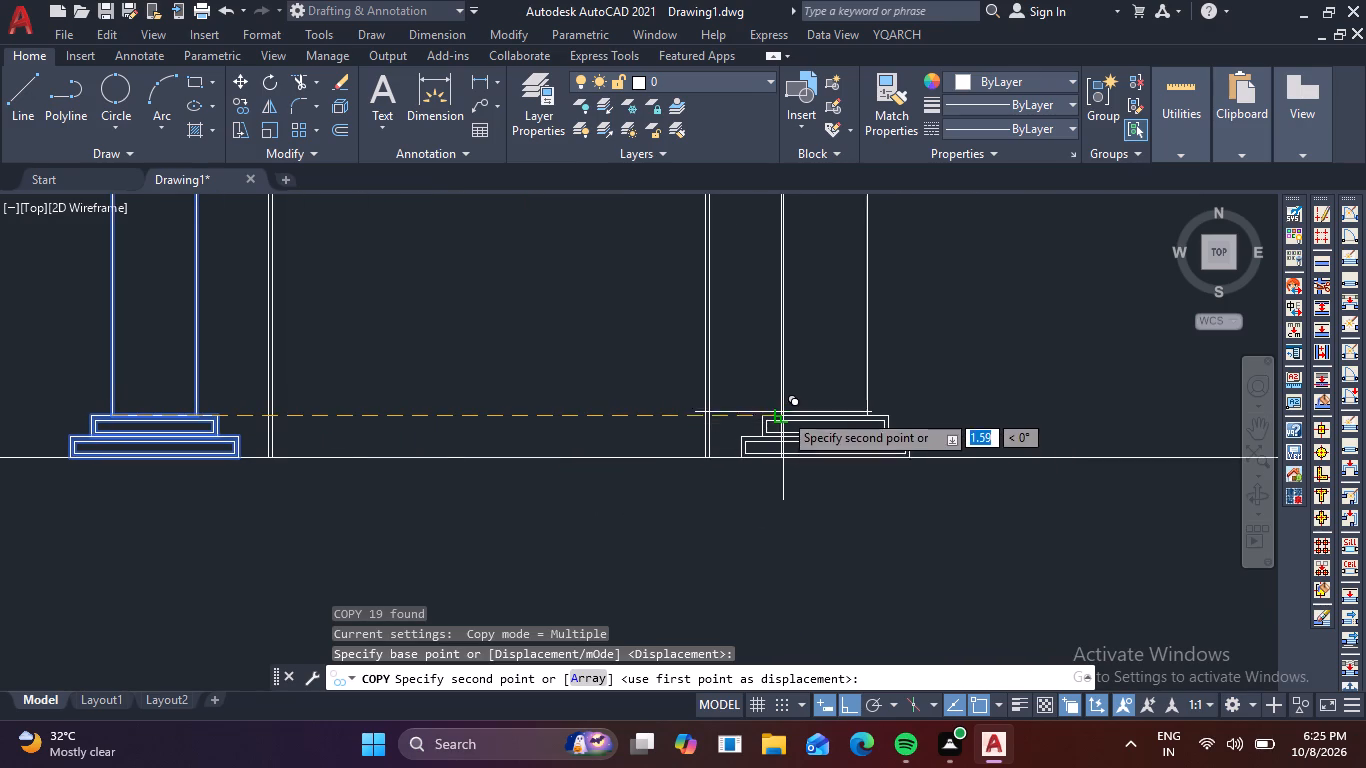
{"action": "scroll", "coordinate": [784, 409], "scroll_direction": "up", "scroll_amount": 2}
{"action": "left_click", "coordinate": [767, 427]}
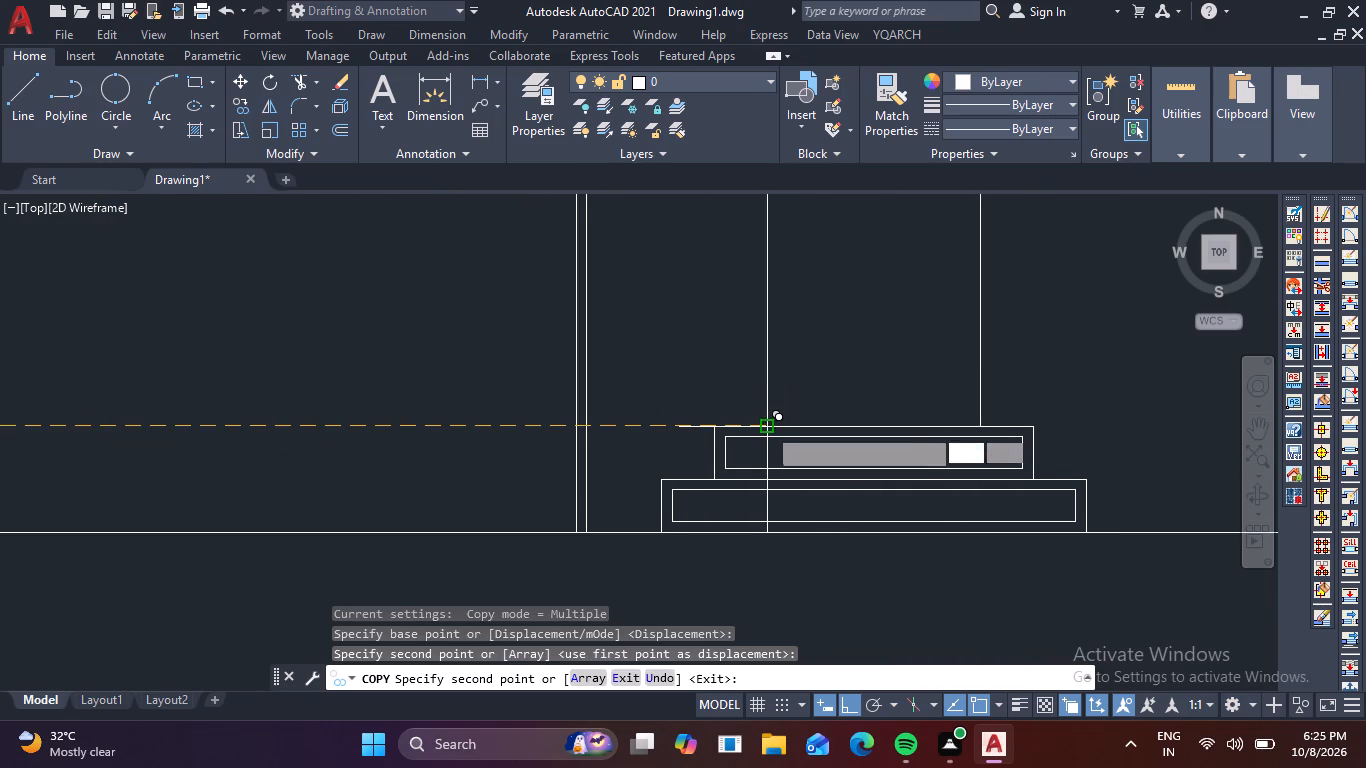
{"action": "key", "text": "Escape"}
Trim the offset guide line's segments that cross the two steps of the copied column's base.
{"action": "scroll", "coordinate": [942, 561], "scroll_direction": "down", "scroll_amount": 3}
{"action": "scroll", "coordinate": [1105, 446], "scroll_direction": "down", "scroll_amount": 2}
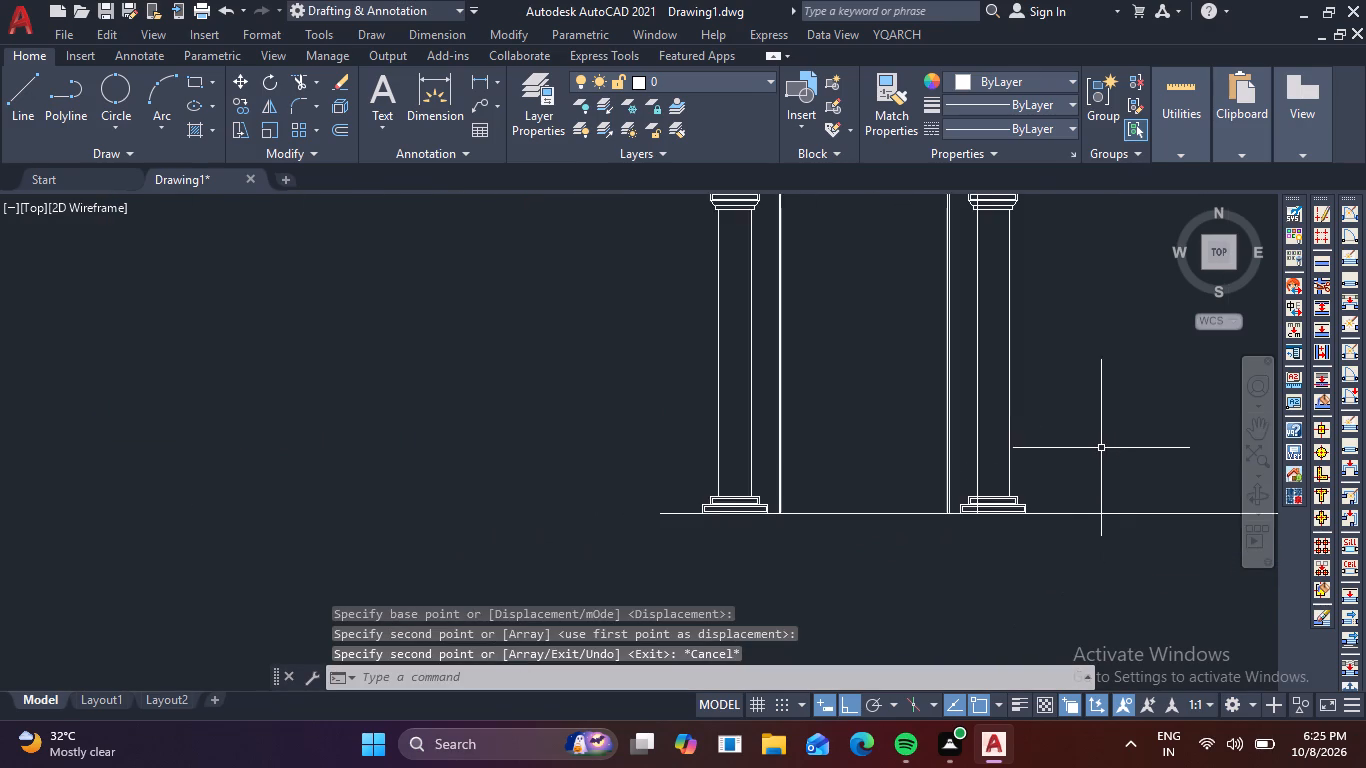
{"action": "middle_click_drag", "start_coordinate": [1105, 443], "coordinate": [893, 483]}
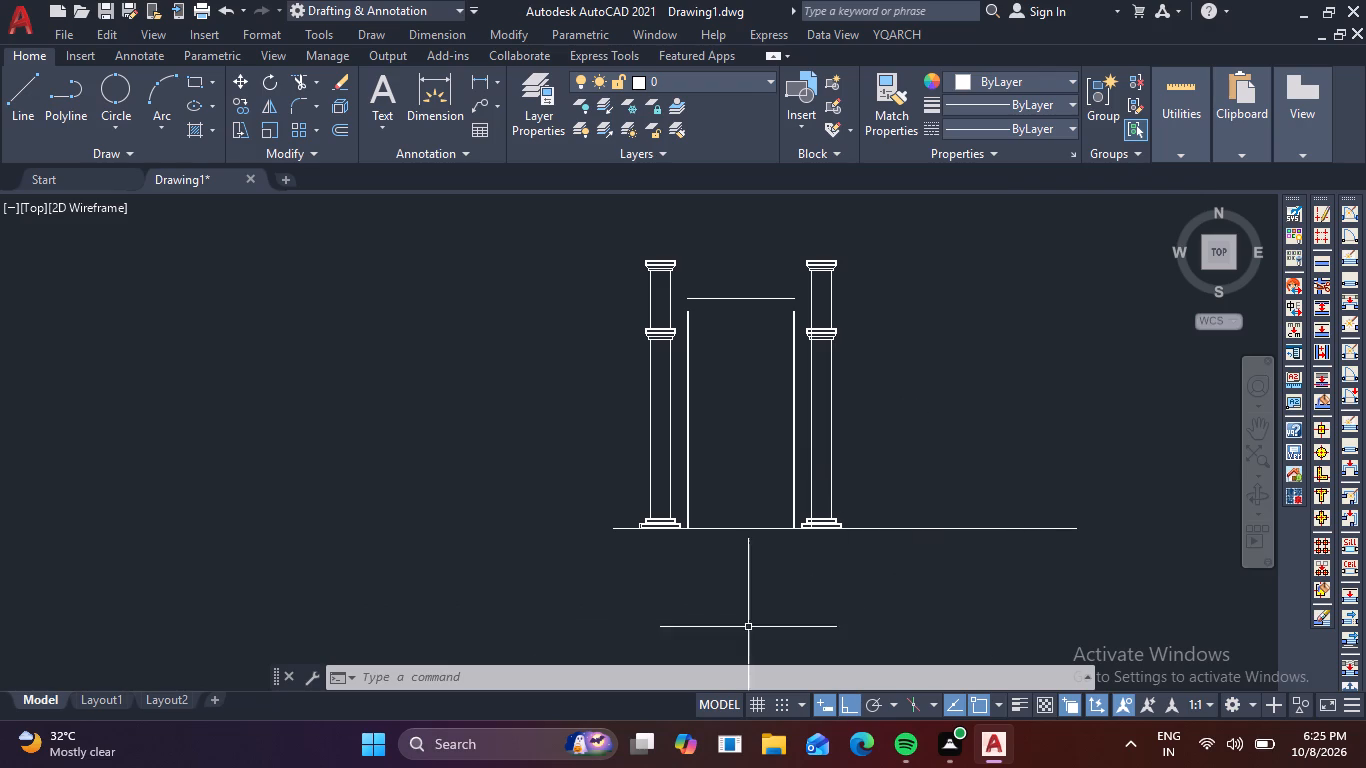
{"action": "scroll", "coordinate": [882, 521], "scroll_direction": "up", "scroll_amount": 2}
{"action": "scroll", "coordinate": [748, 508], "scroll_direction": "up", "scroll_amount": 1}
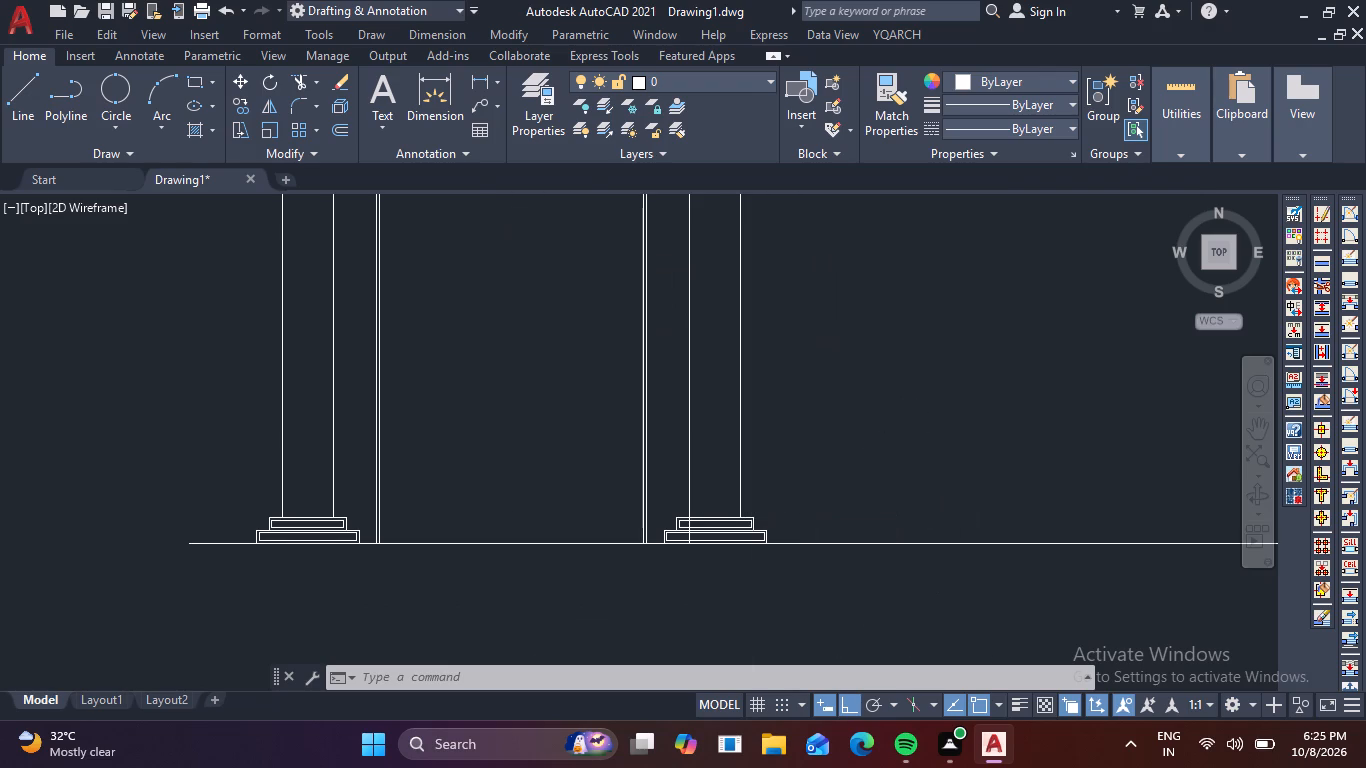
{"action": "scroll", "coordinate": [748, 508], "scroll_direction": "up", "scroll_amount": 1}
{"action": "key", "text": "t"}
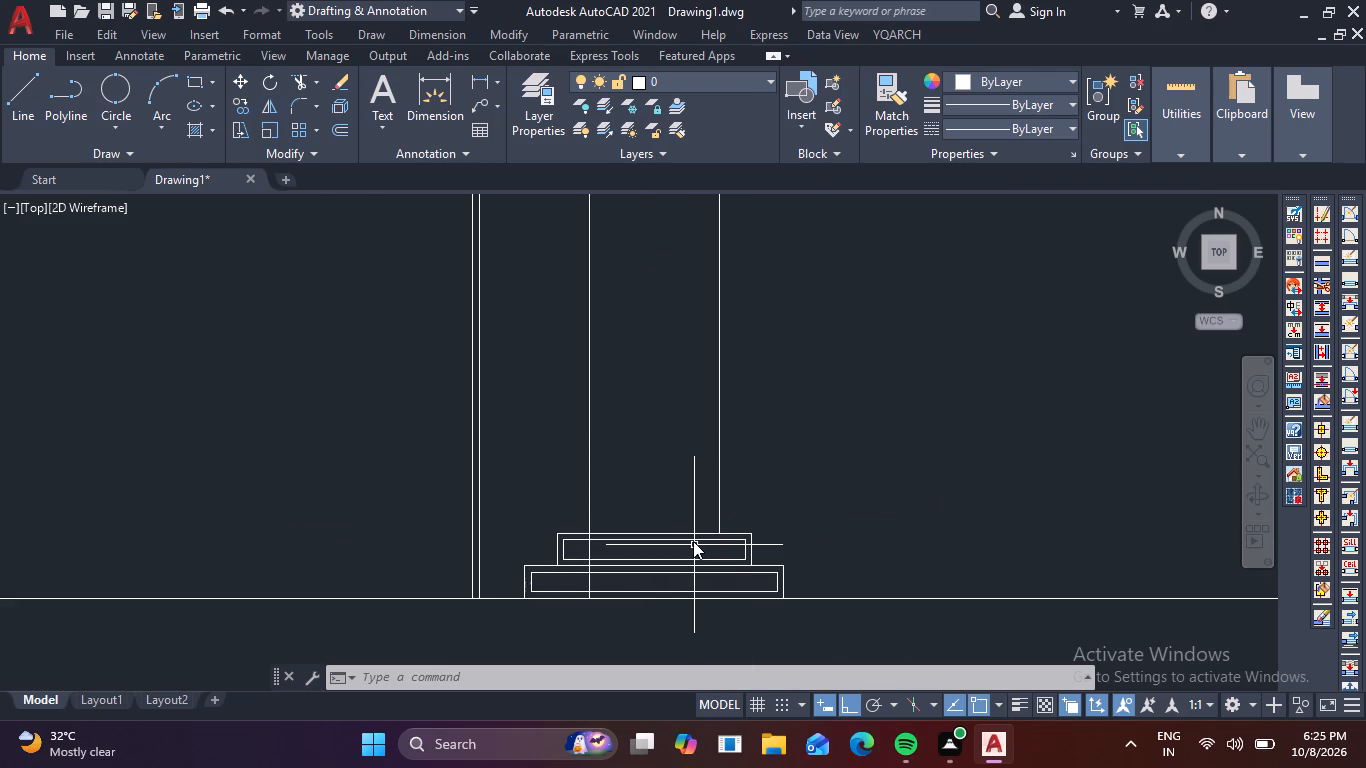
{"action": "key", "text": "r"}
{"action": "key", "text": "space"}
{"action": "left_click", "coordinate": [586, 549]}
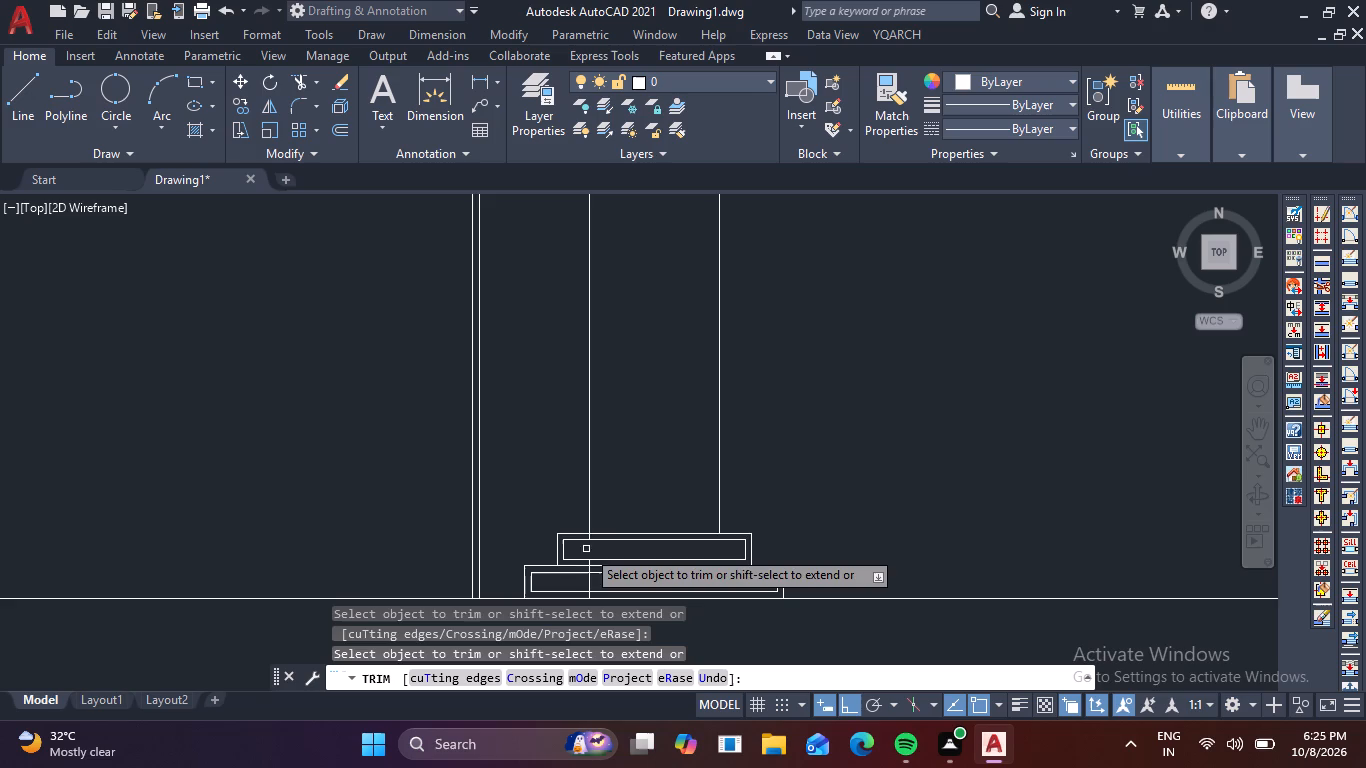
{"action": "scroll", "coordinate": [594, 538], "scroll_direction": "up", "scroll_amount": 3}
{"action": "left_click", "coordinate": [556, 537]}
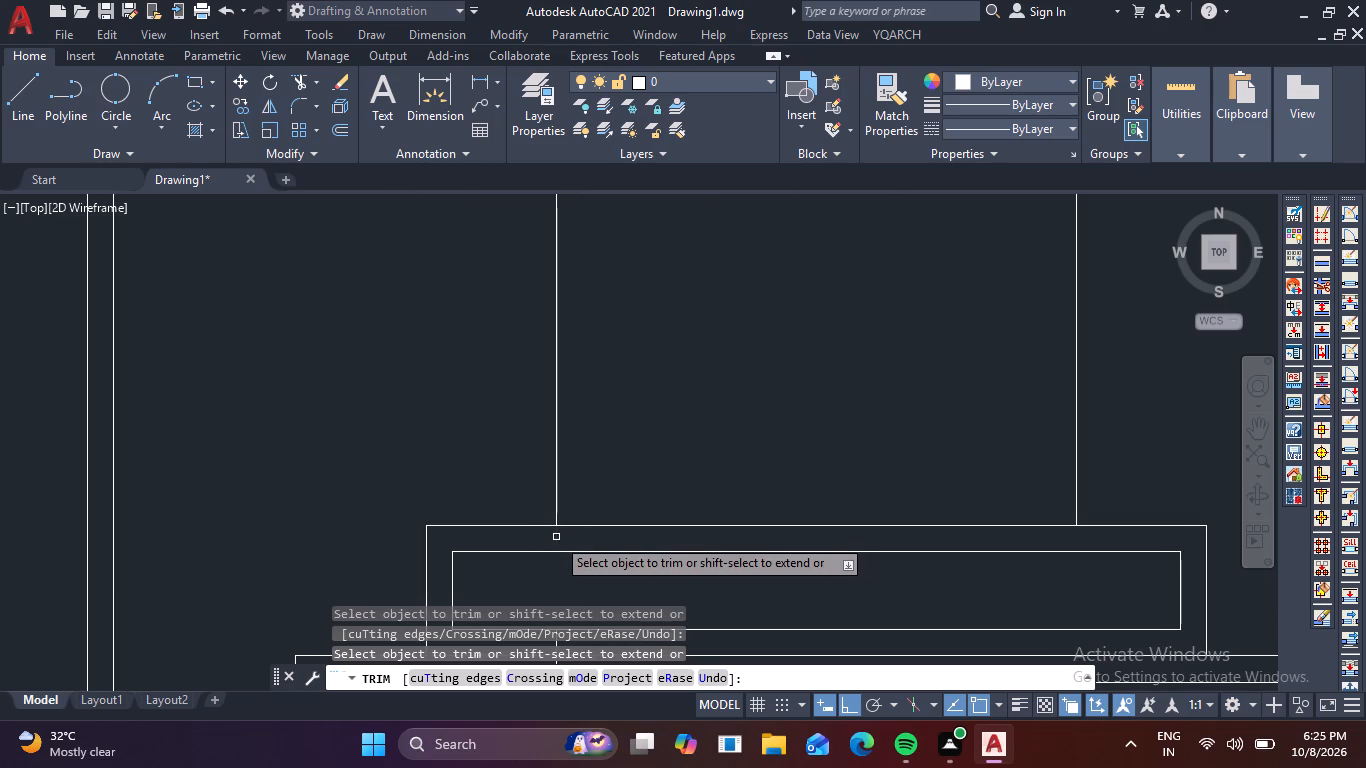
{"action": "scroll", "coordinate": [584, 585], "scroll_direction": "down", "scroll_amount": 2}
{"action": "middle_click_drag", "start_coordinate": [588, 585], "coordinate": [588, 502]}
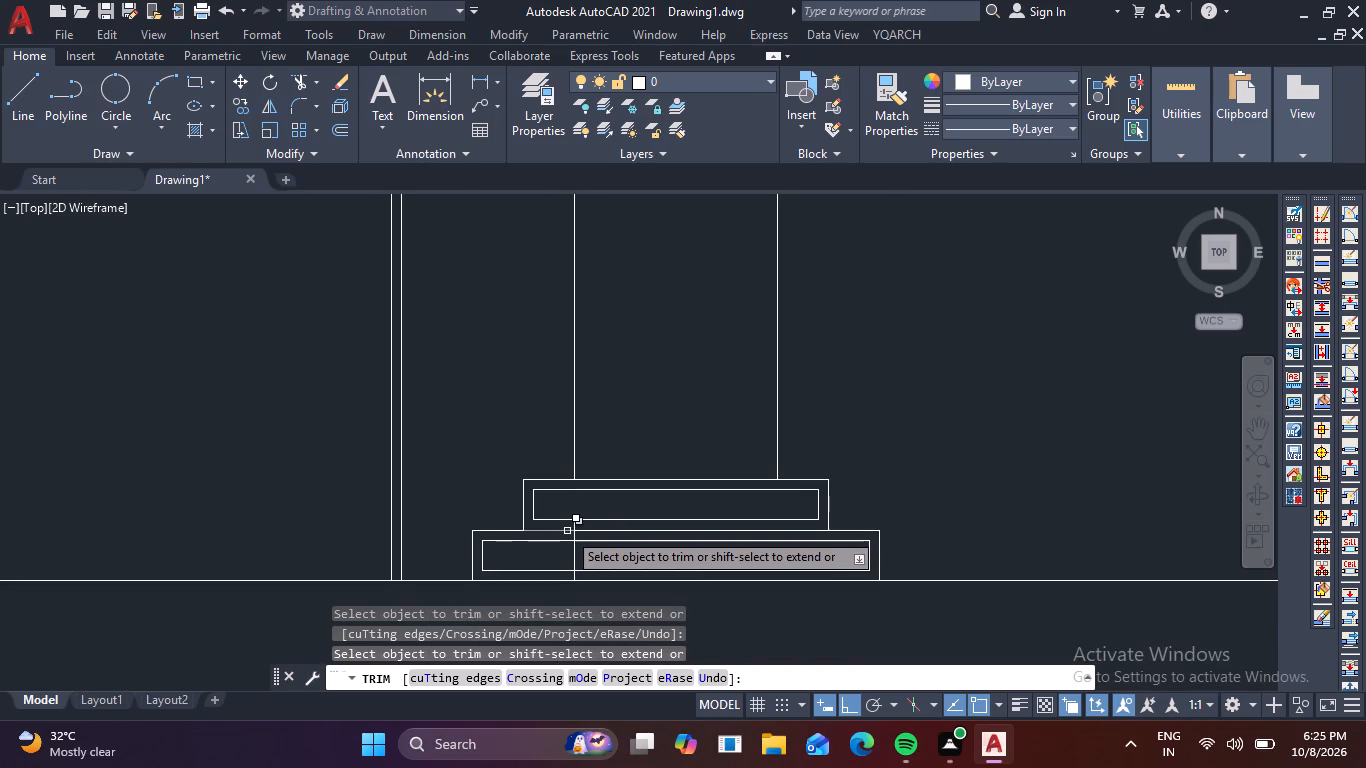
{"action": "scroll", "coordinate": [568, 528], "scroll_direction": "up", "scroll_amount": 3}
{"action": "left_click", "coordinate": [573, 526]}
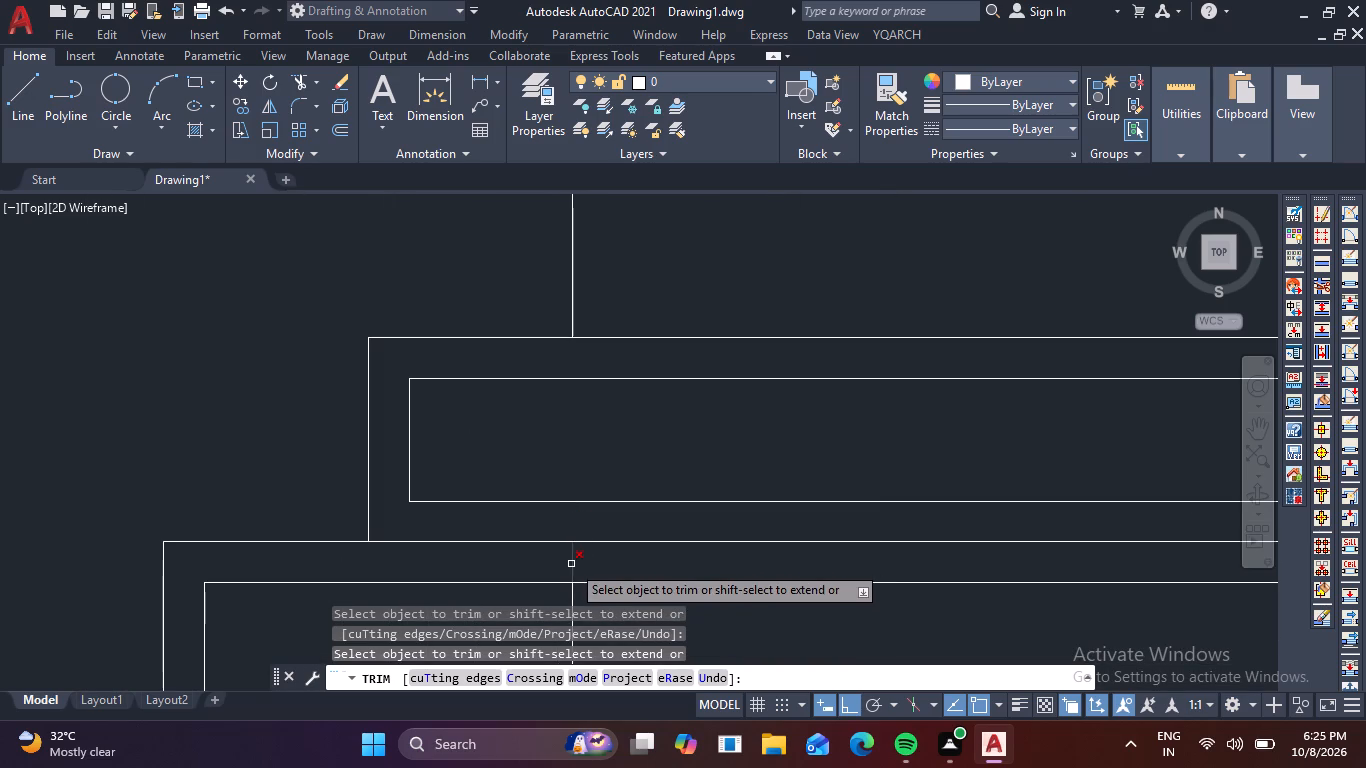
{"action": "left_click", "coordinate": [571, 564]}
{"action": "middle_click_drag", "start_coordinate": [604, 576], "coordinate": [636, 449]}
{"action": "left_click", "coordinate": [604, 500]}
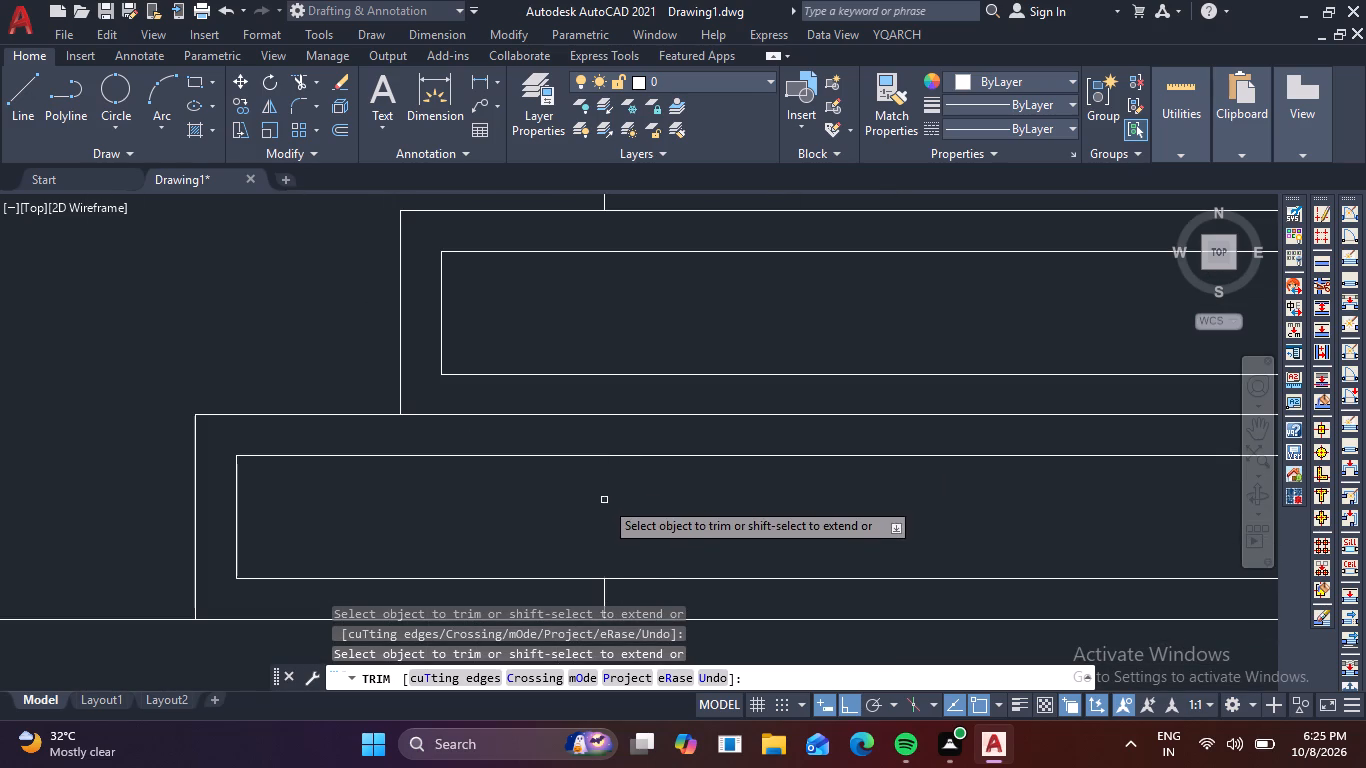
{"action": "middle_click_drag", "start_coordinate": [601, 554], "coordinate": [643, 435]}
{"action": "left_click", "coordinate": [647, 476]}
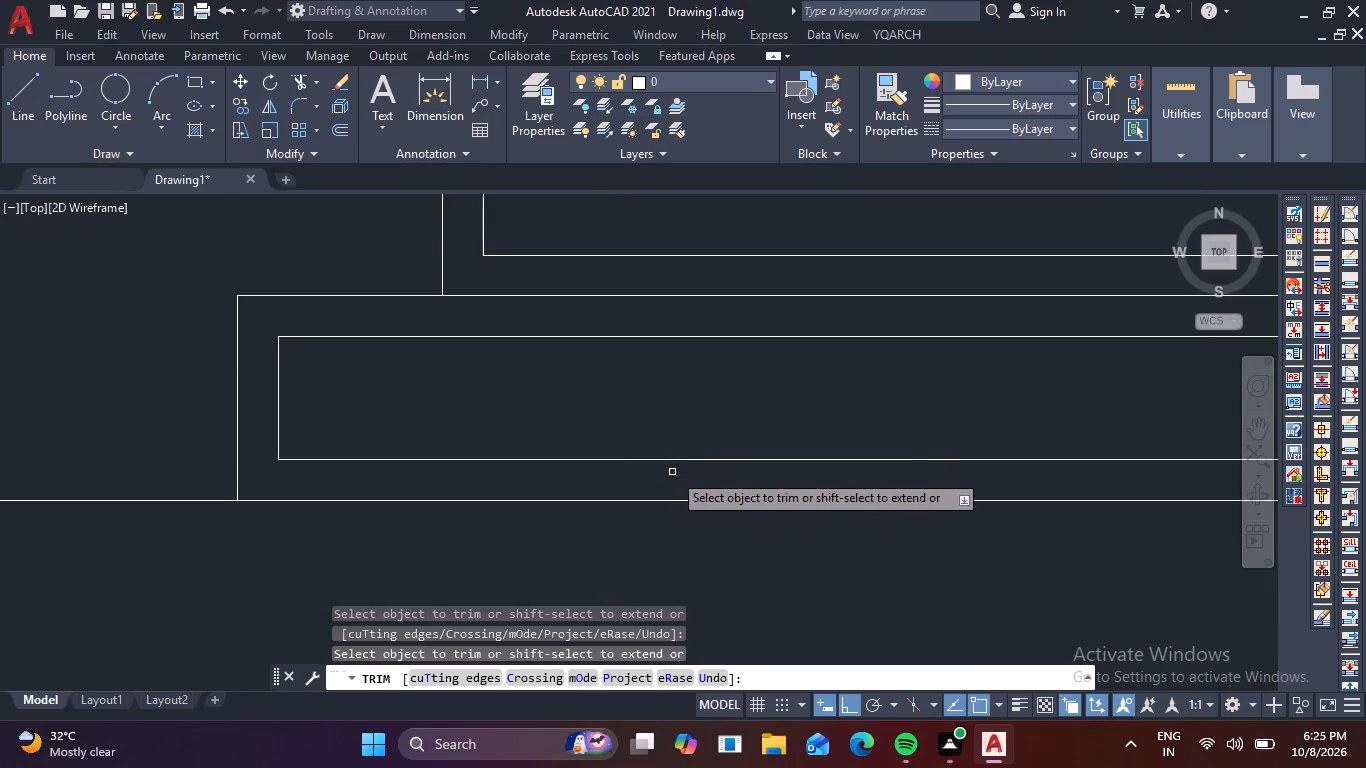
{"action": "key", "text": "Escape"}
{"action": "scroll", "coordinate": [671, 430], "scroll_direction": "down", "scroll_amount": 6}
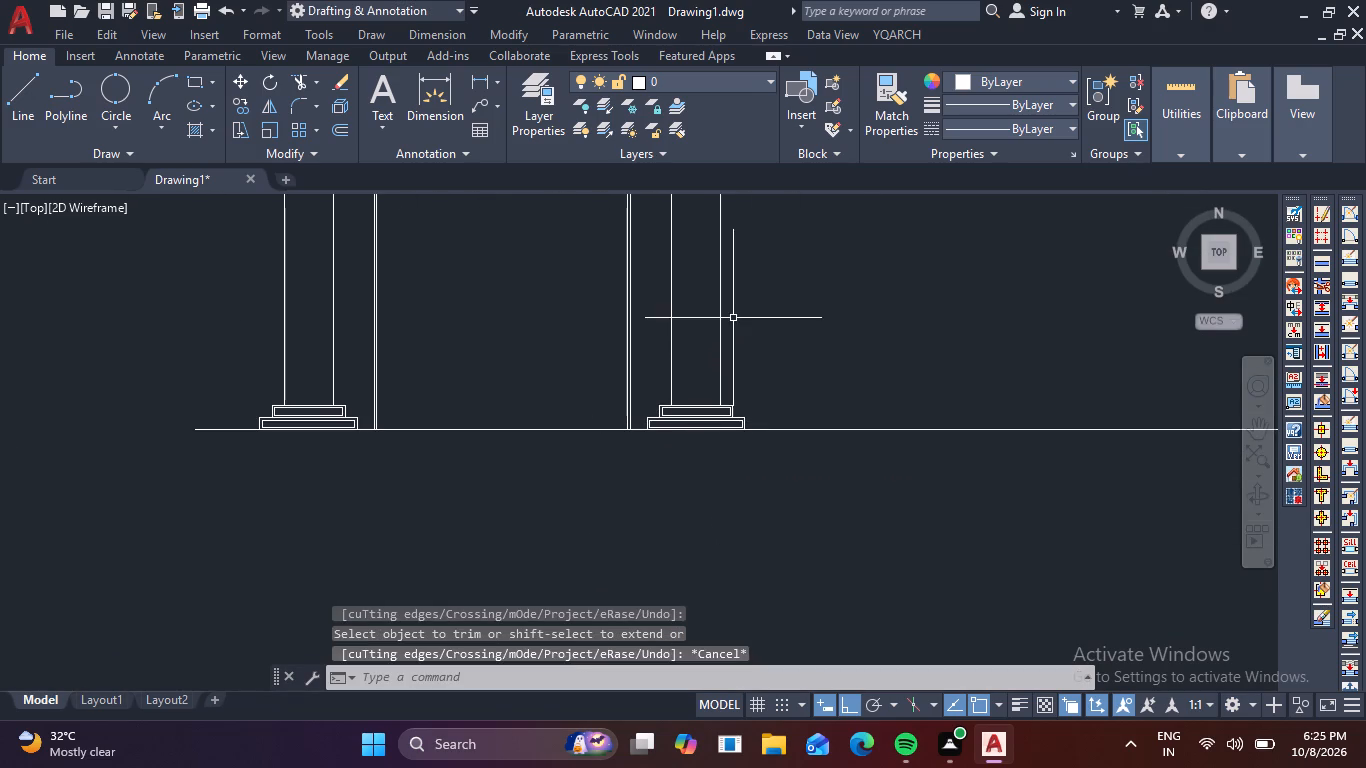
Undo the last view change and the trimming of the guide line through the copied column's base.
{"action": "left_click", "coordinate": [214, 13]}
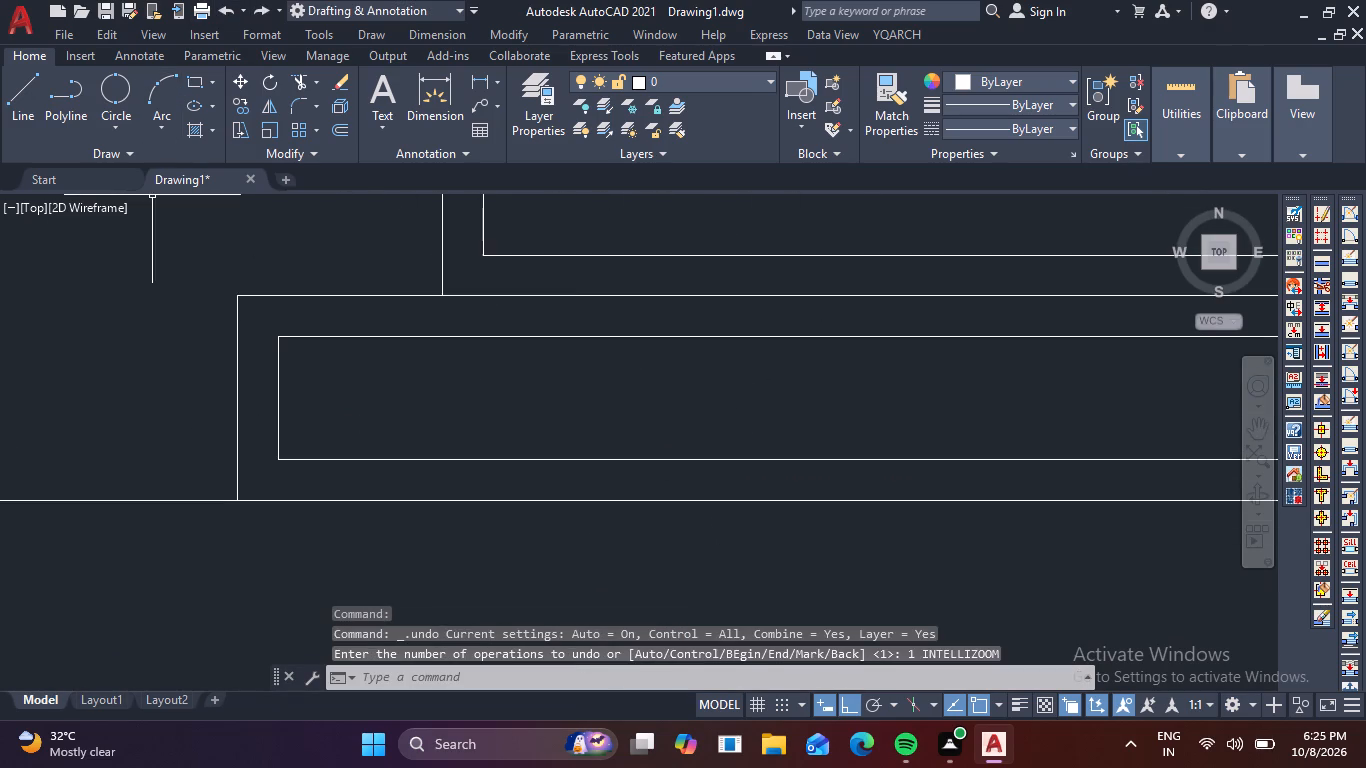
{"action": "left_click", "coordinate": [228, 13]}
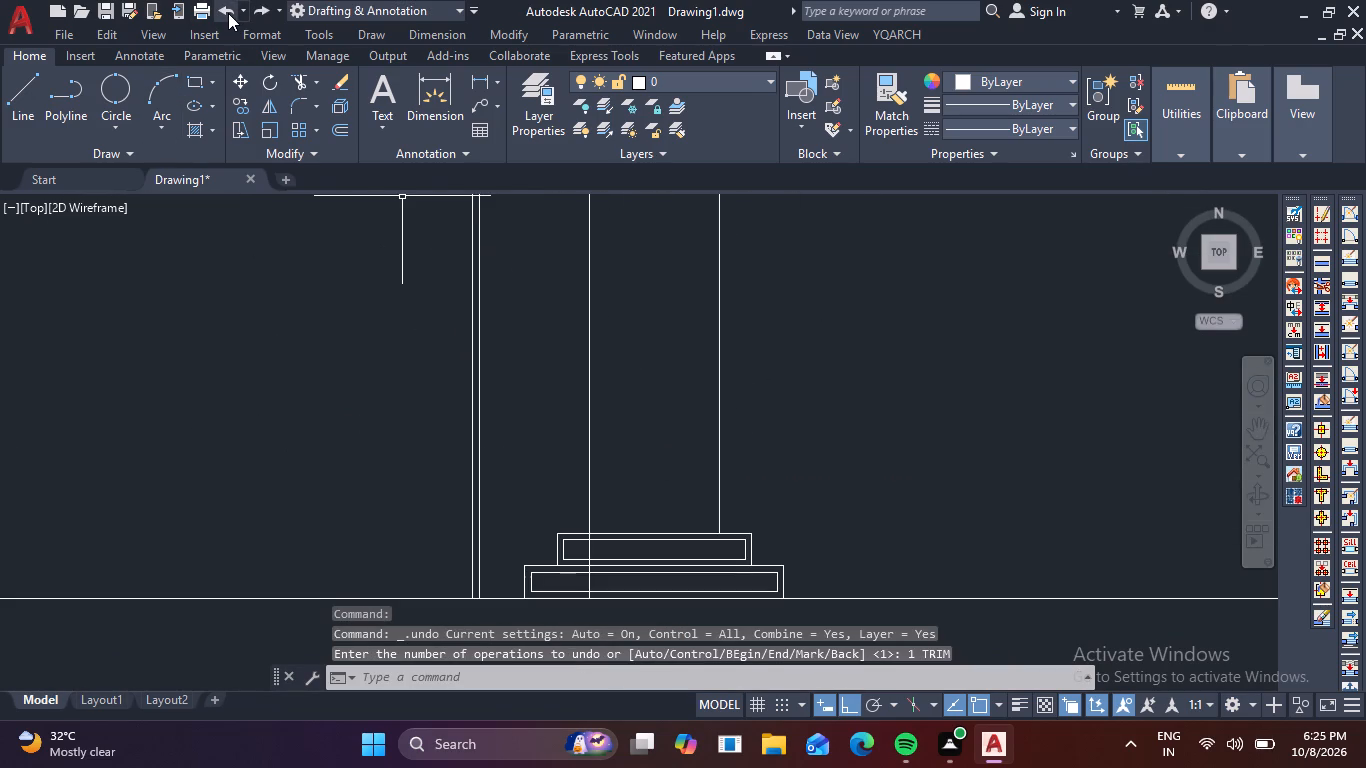
Erase the whole offset guide line that runs through the copied column's base.
{"action": "scroll", "coordinate": [587, 594], "scroll_direction": "up", "scroll_amount": 3}
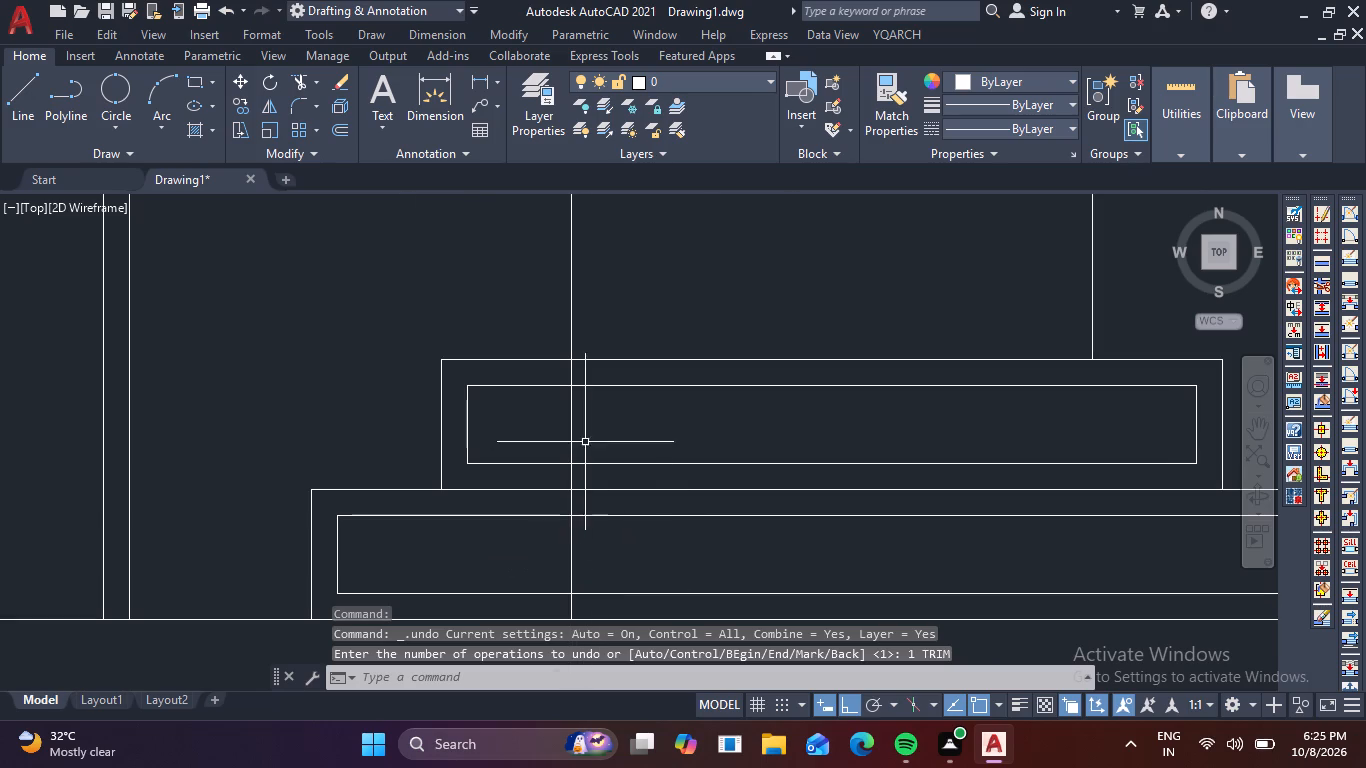
{"action": "left_click", "coordinate": [585, 442]}
{"action": "left_click", "coordinate": [516, 417]}
{"action": "key", "text": "Delete"}
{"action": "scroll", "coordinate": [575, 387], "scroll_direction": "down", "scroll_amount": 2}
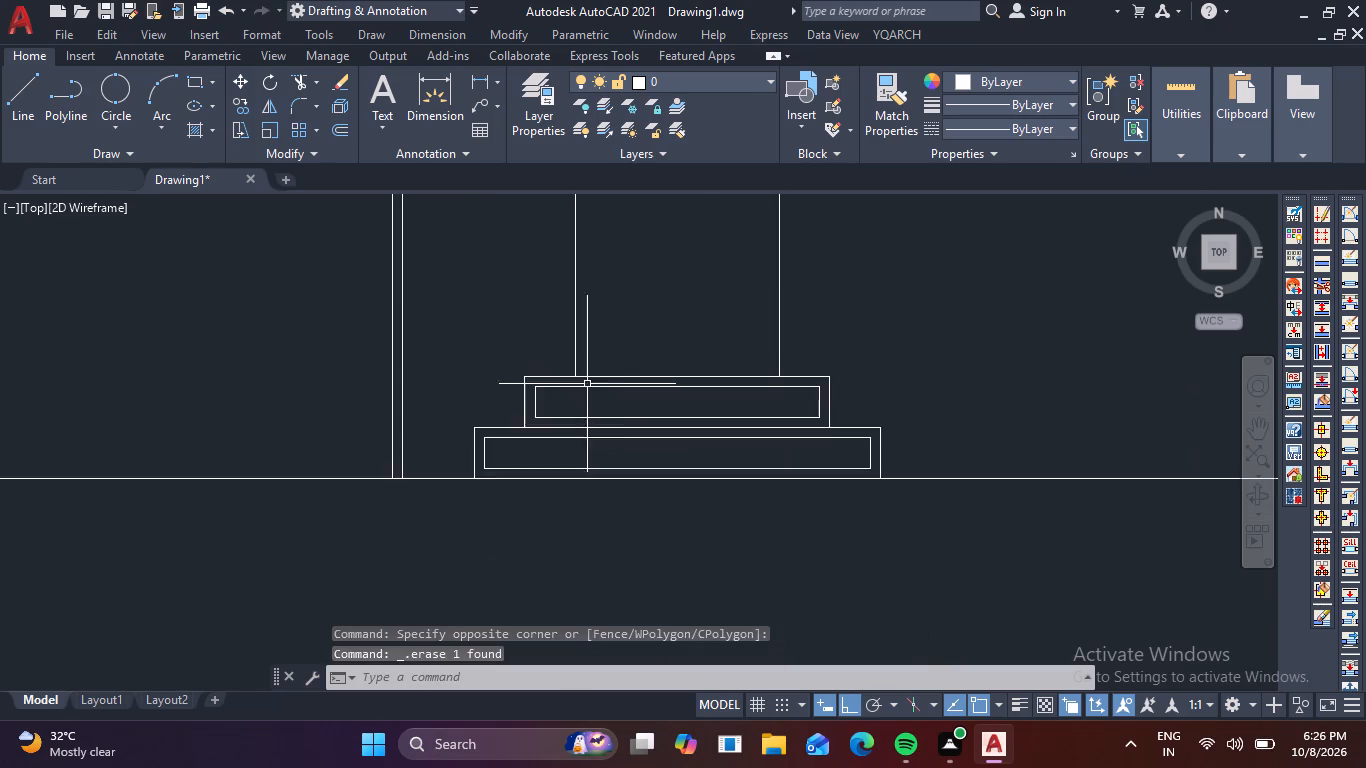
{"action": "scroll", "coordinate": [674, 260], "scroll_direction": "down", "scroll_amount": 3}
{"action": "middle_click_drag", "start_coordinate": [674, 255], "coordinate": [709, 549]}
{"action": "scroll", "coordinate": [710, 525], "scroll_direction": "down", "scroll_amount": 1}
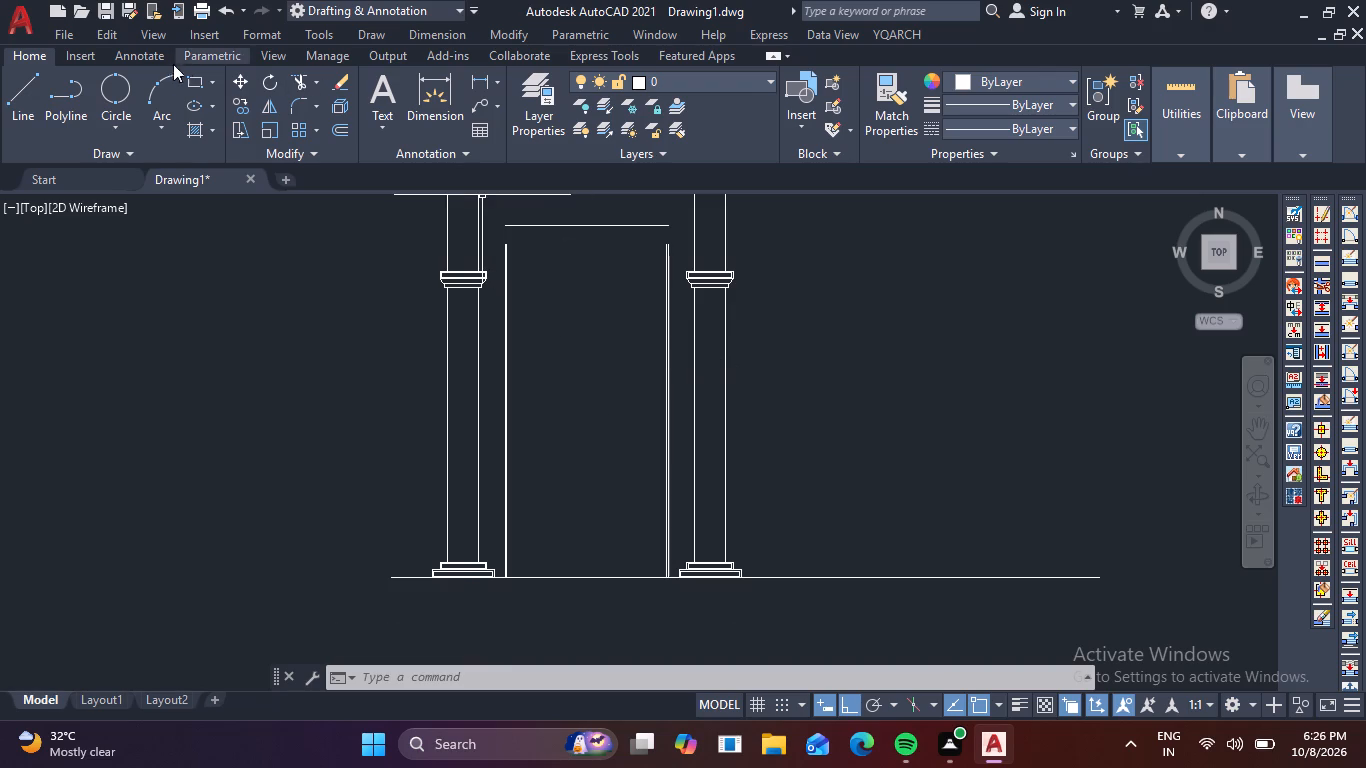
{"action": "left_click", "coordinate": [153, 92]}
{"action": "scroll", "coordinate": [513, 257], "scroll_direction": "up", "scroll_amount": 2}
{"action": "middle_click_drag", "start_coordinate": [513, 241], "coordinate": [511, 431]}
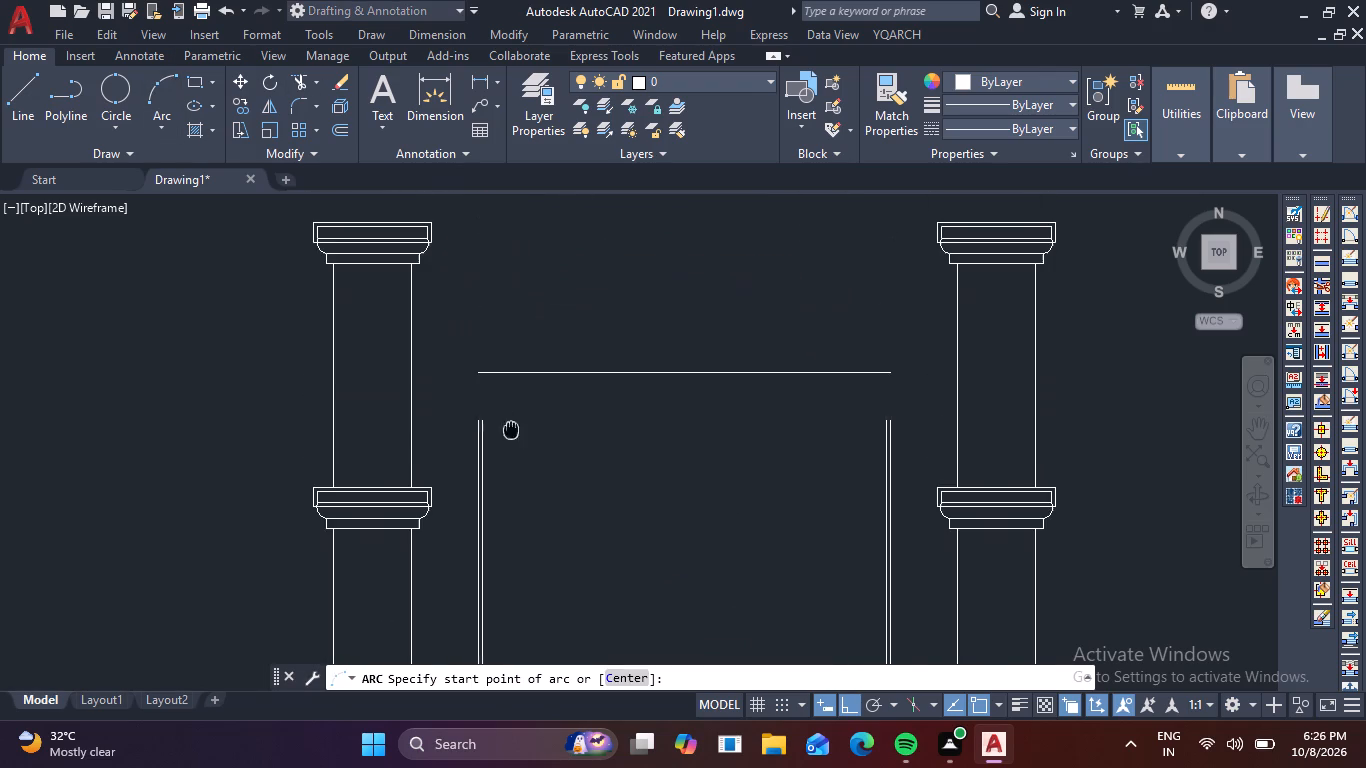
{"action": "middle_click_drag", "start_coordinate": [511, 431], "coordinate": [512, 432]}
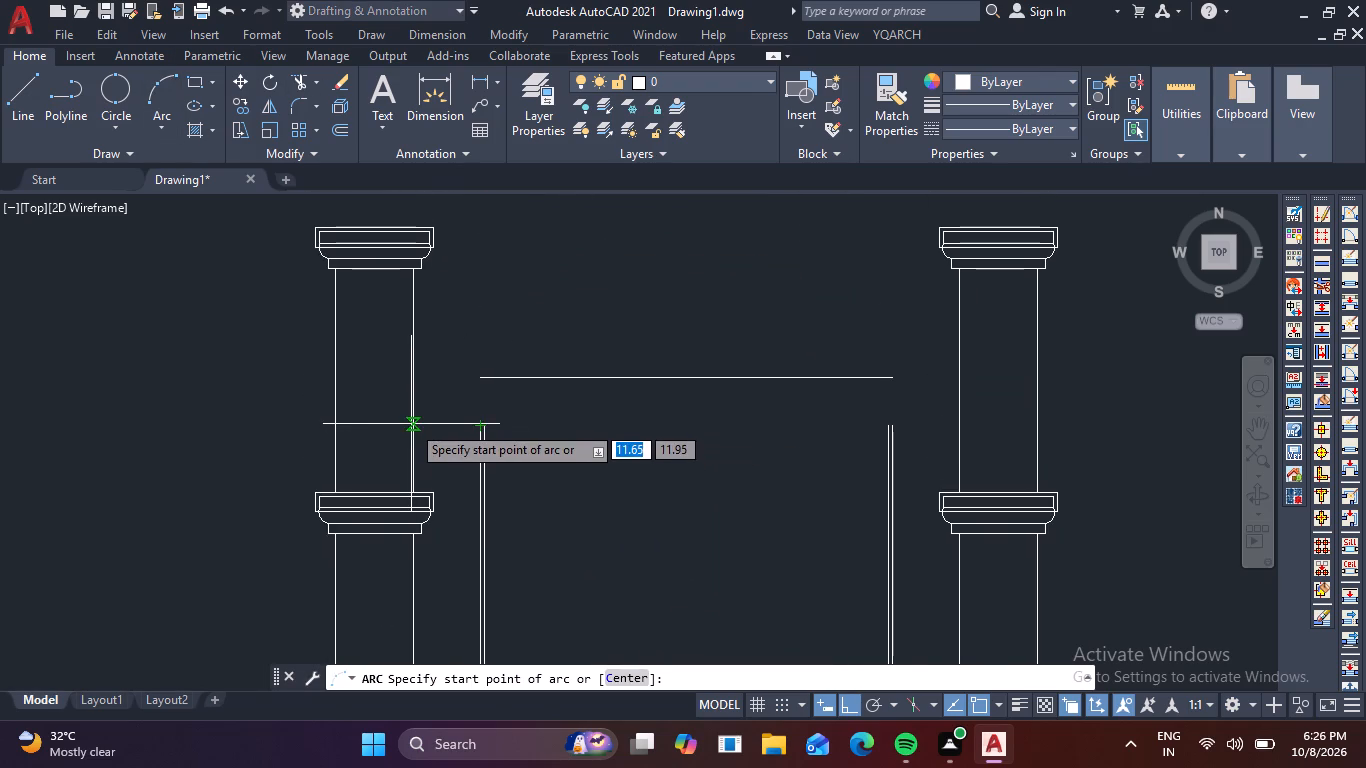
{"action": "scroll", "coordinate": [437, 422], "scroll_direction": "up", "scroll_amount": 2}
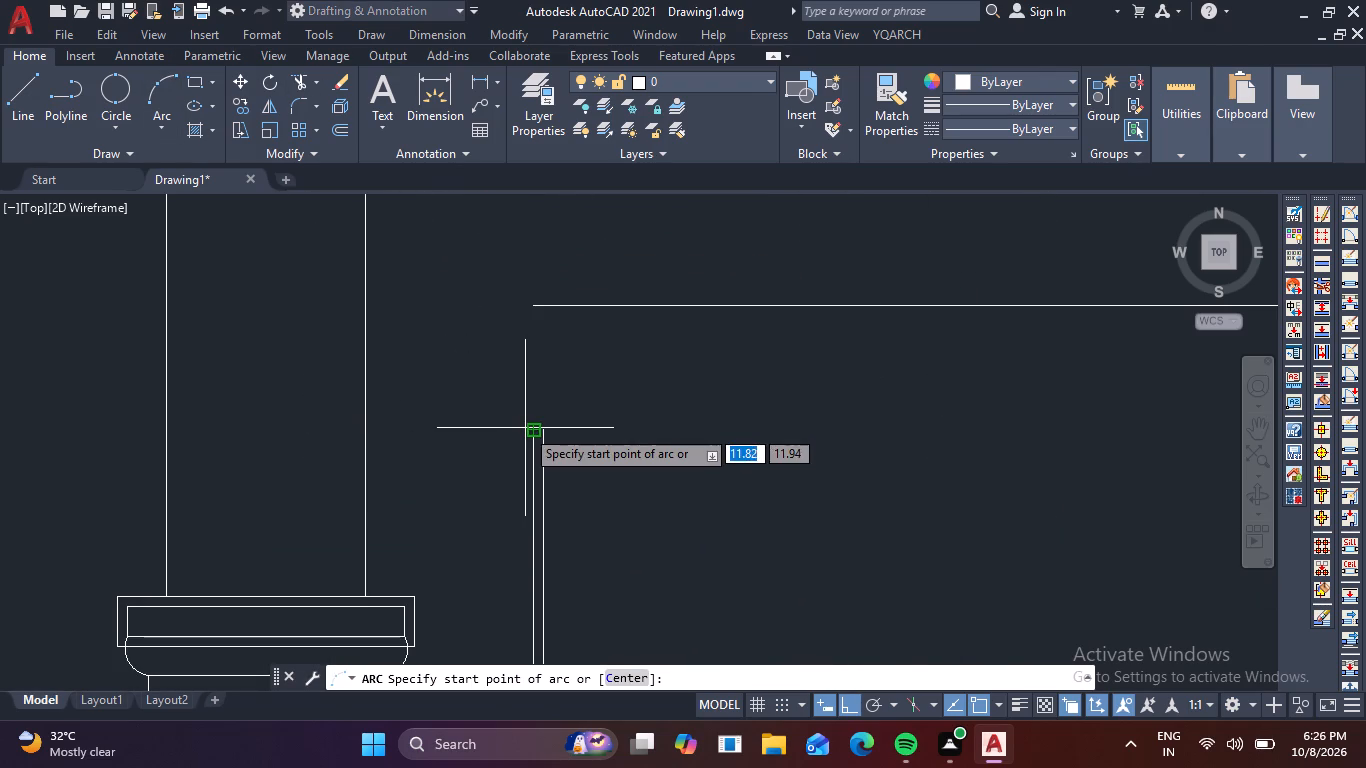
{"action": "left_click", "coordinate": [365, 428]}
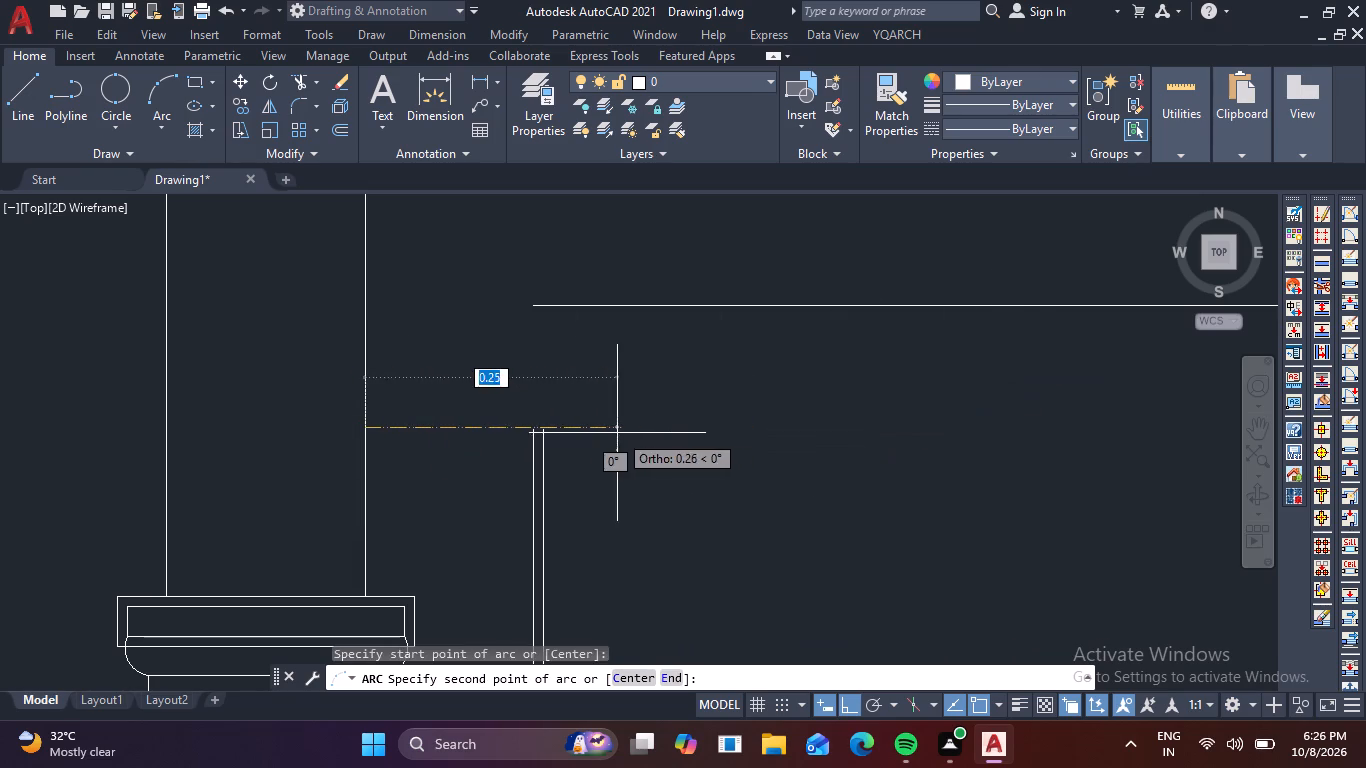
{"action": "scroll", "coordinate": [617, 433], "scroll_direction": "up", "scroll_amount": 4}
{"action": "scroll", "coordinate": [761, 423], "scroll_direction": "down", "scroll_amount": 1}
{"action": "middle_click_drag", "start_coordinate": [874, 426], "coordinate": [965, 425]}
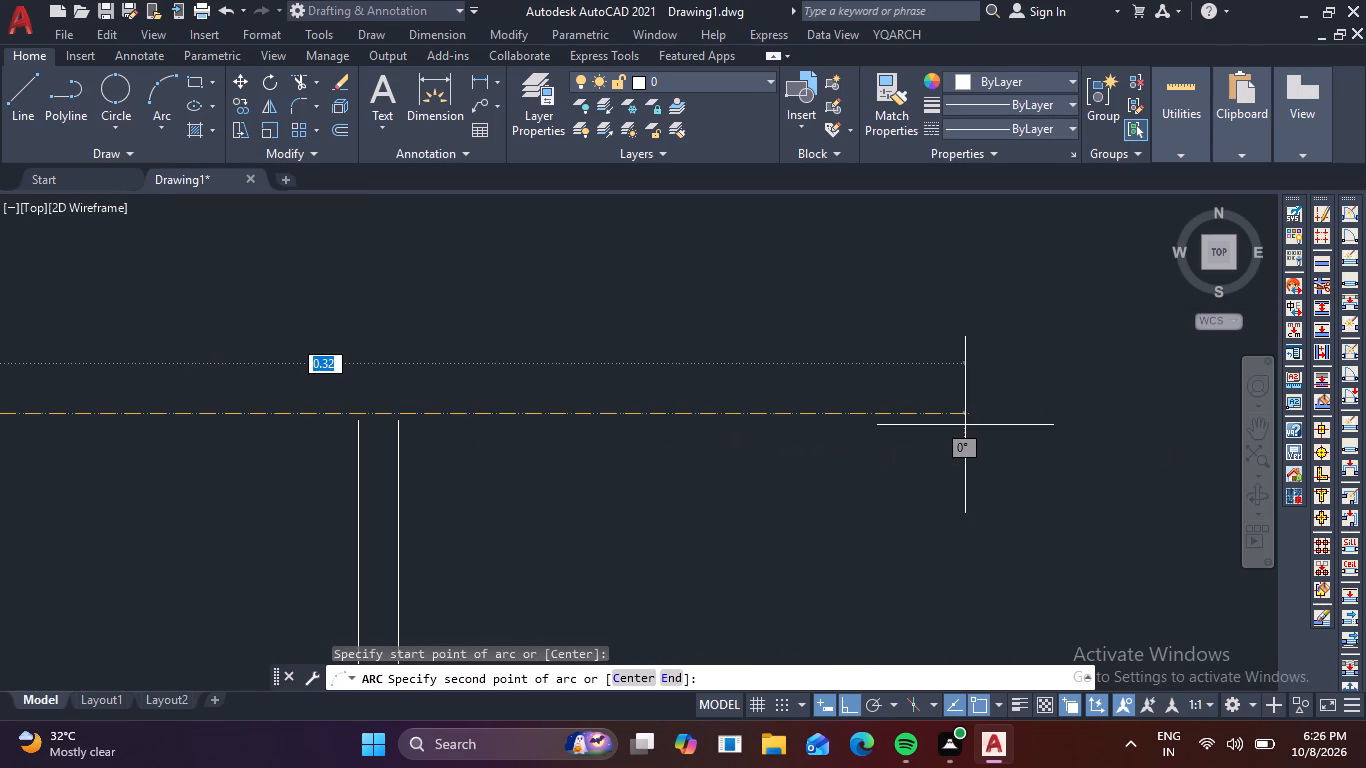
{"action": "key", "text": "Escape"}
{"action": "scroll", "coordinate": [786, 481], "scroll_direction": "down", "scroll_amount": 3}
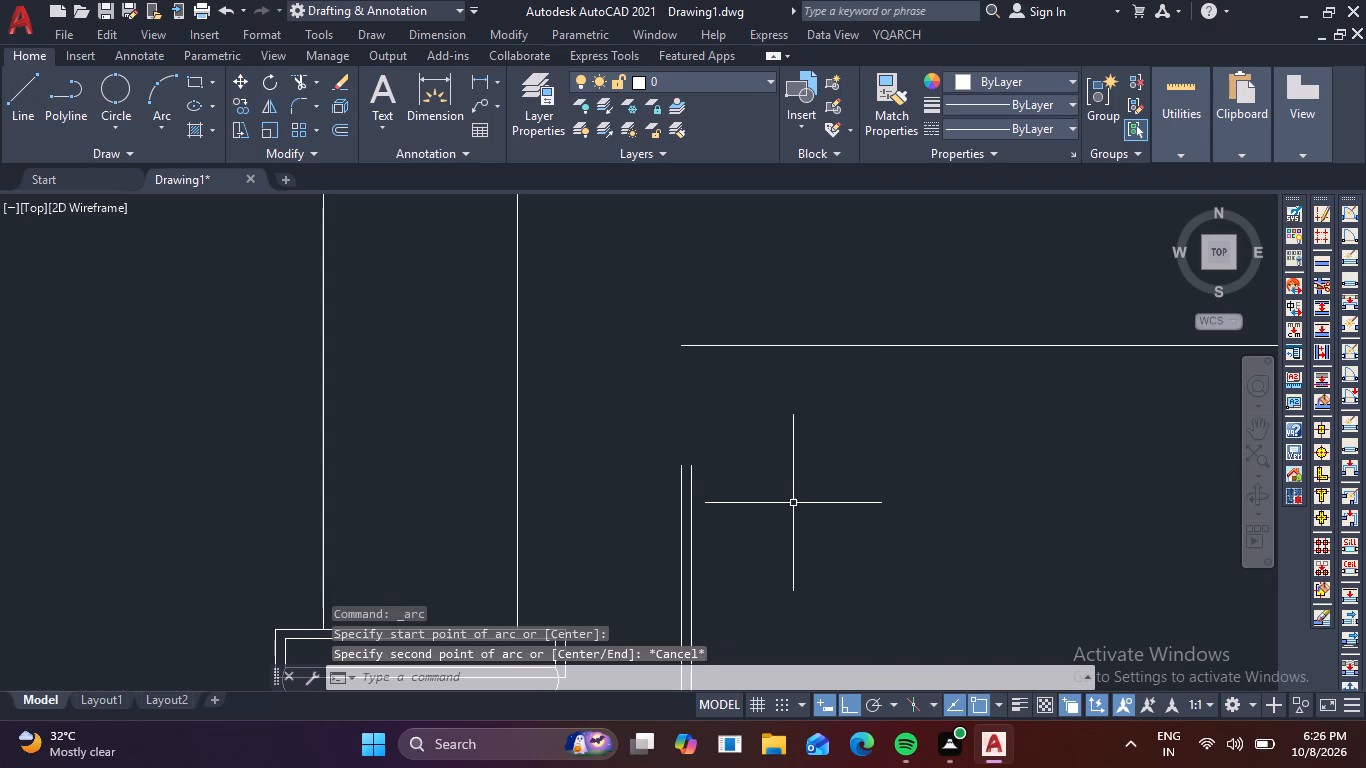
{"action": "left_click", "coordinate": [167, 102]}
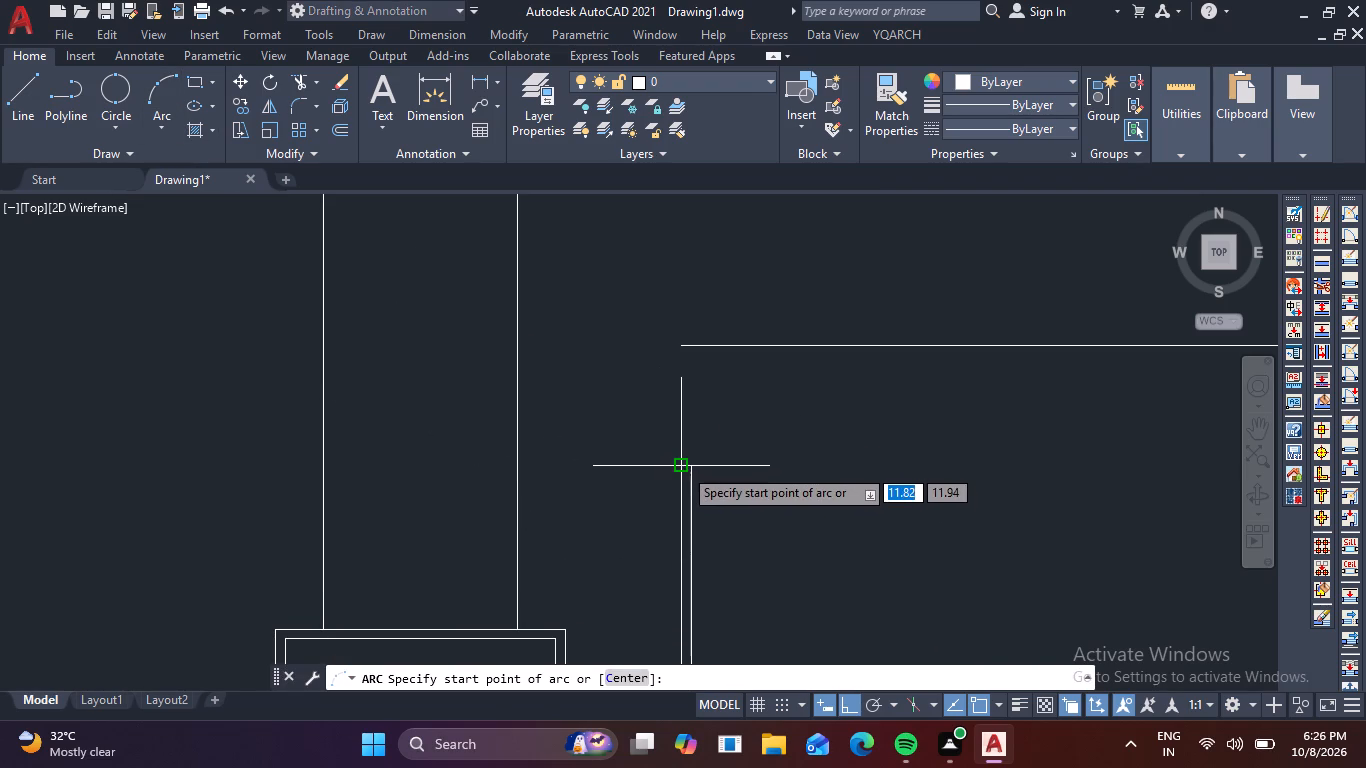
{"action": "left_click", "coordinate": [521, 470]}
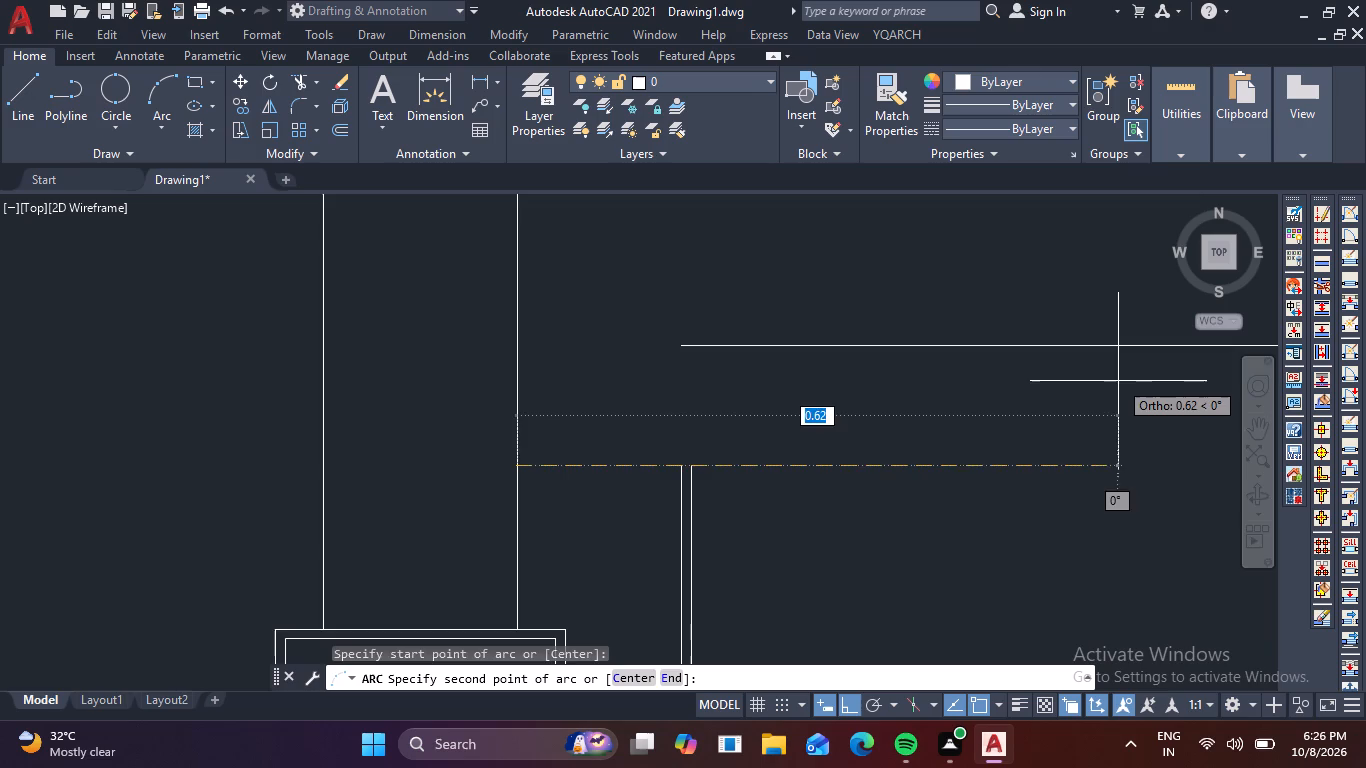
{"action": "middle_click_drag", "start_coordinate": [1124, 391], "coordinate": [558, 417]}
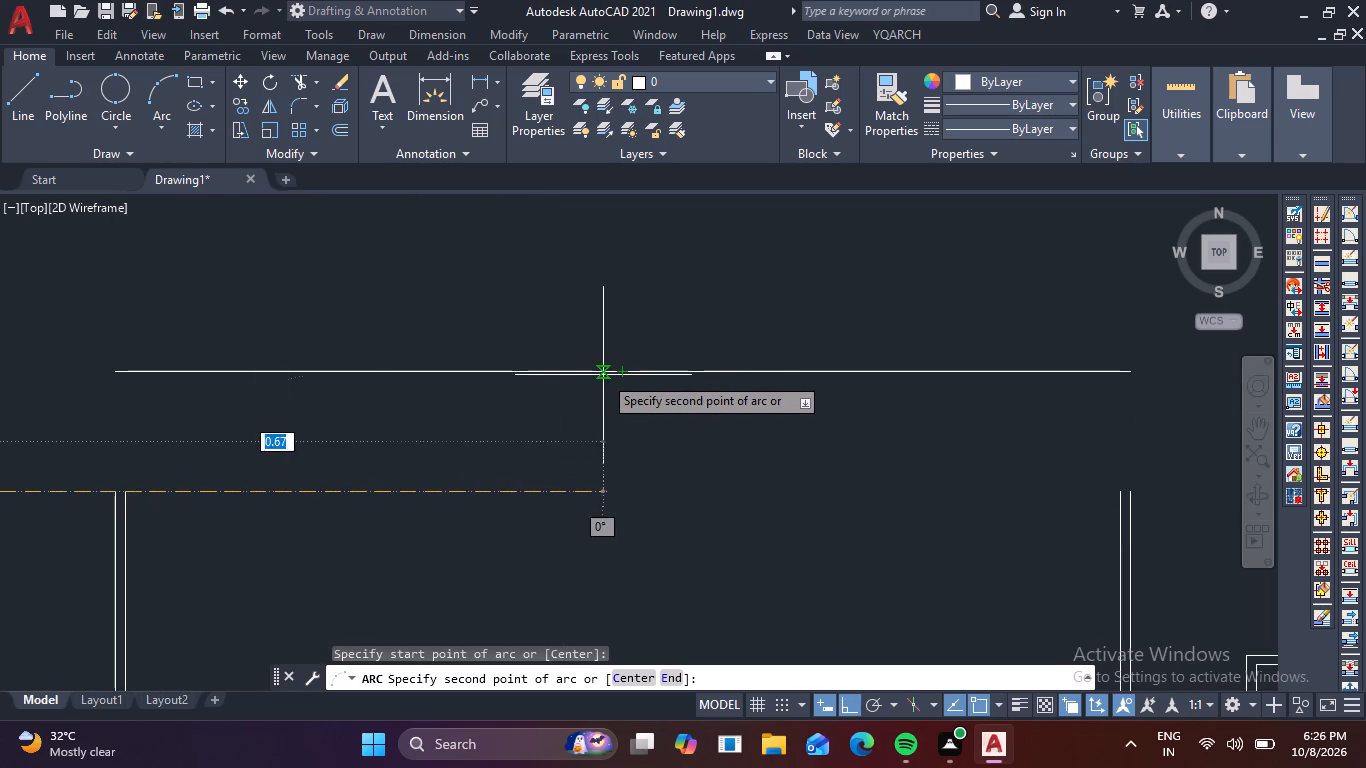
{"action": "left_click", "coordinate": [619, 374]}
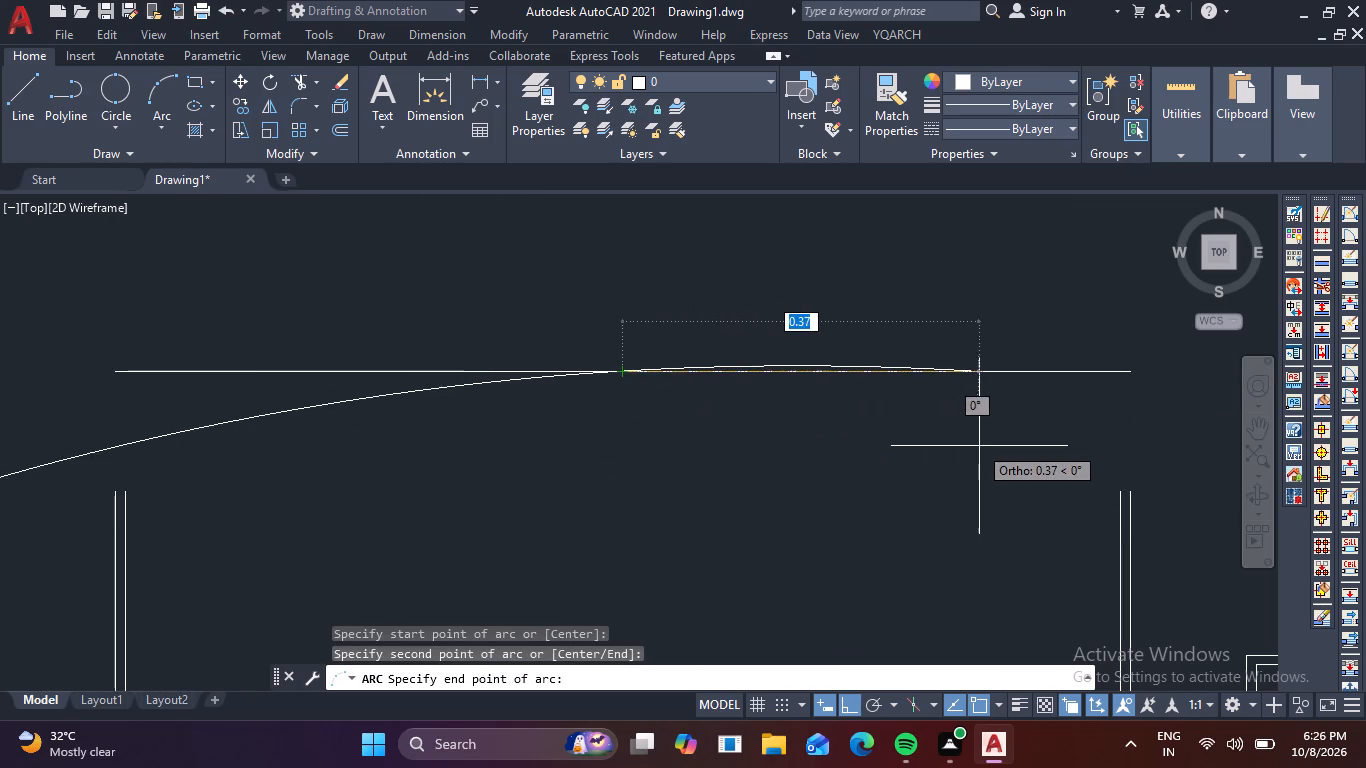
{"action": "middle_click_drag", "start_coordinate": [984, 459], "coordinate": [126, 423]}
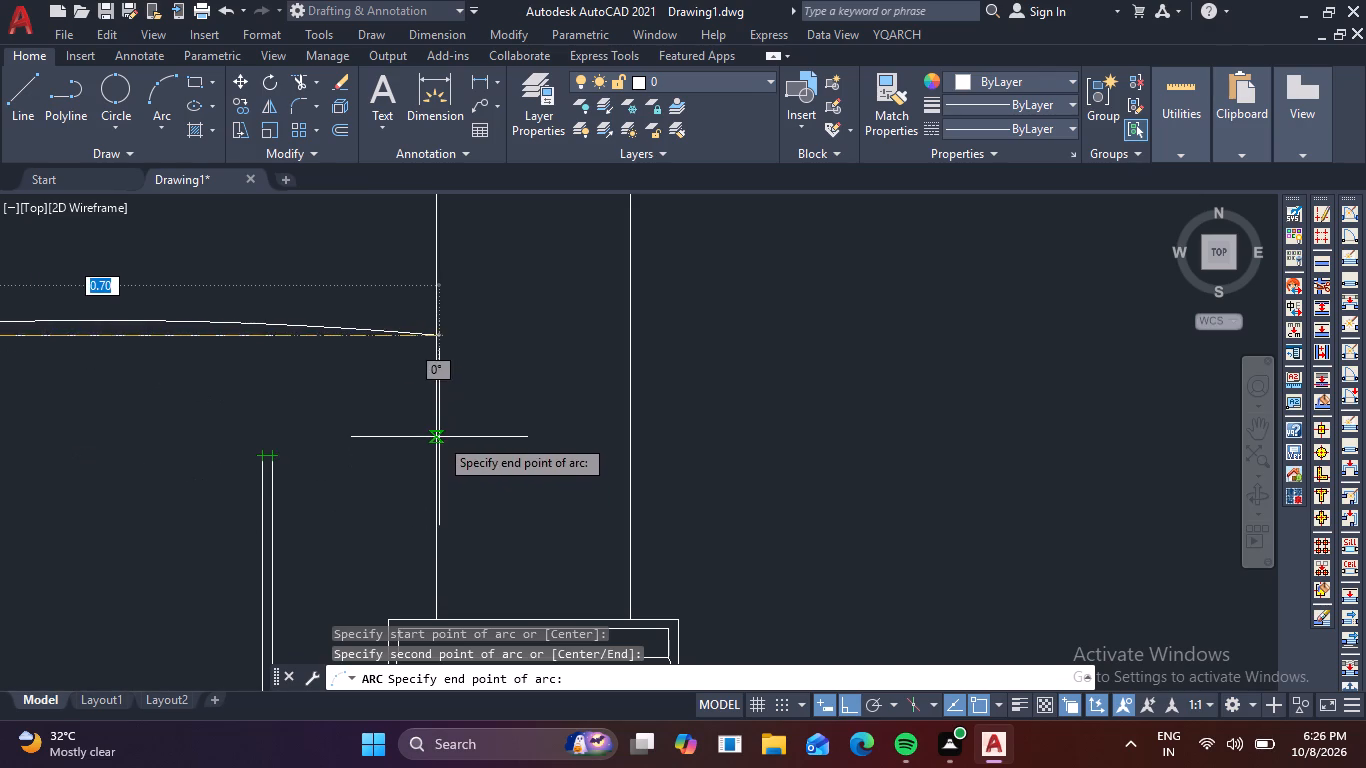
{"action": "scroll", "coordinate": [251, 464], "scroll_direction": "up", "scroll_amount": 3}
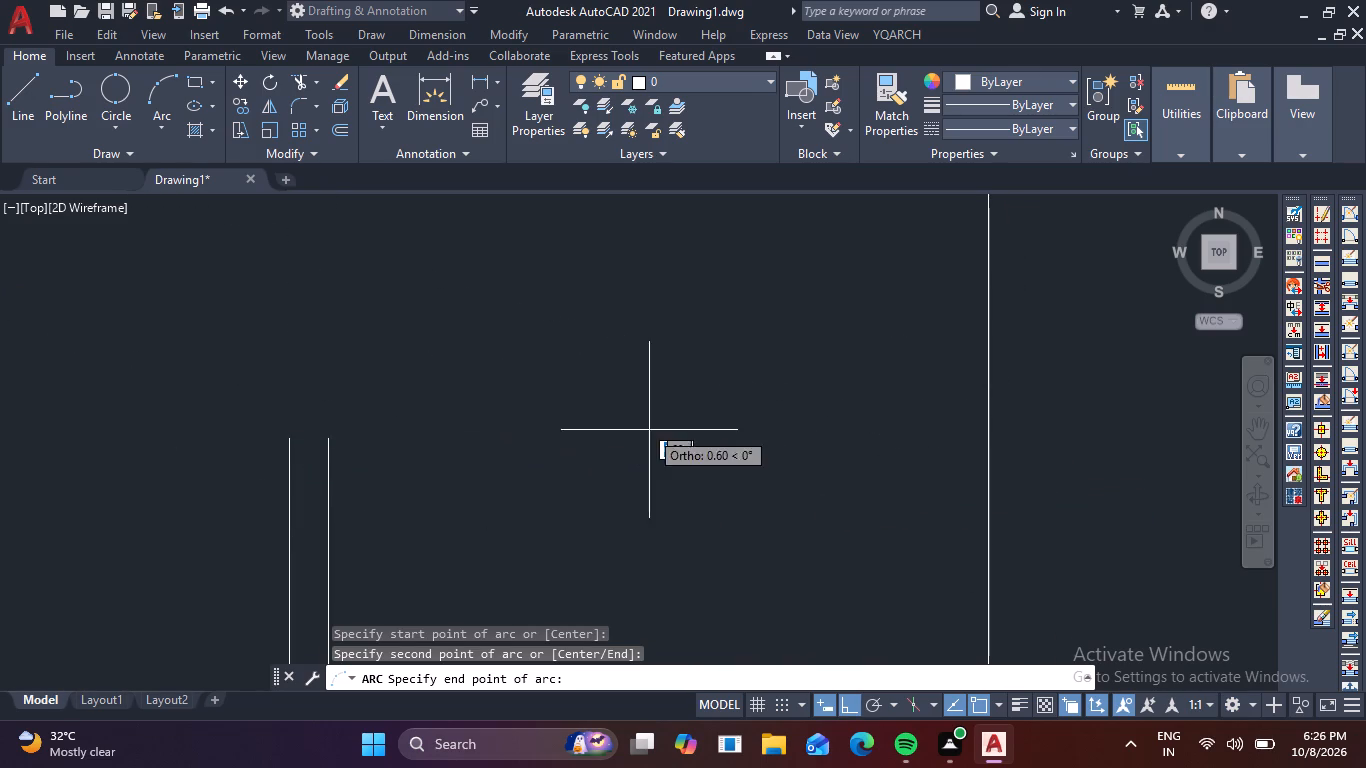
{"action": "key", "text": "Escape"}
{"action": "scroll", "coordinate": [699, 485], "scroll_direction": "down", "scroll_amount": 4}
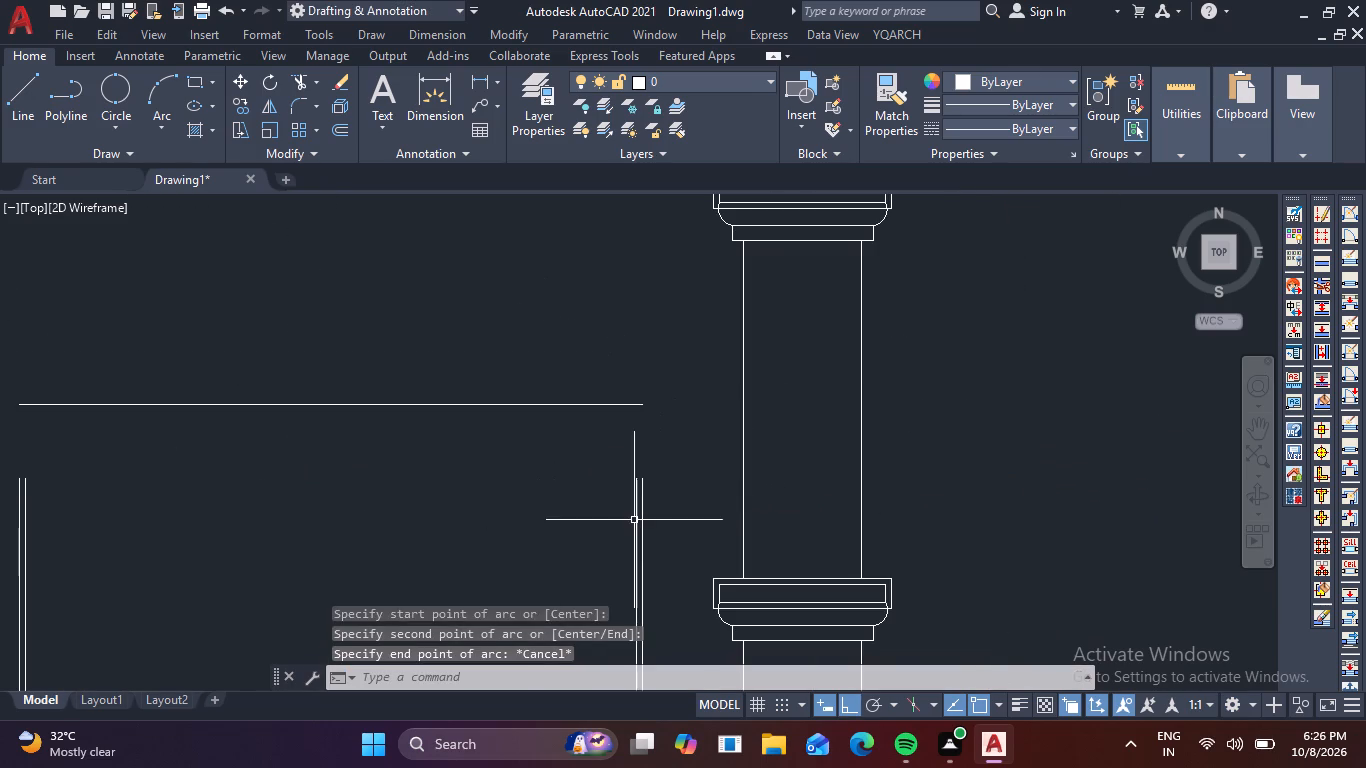
Draw a horizontal guide line from the top of the right jamb's inner line outward past the right column's inner shaft edge.
{"action": "key", "text": "l"}
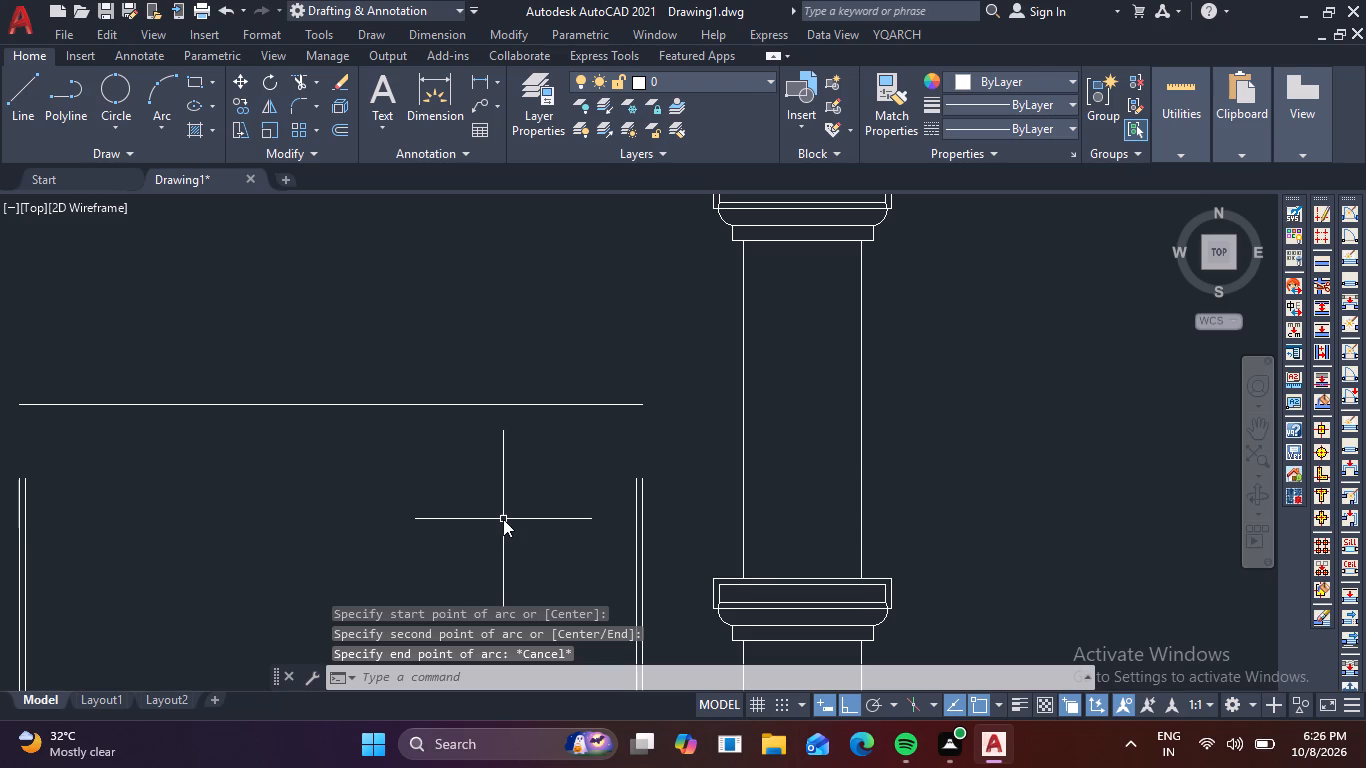
{"action": "key", "text": "space"}
{"action": "scroll", "coordinate": [638, 480], "scroll_direction": "up", "scroll_amount": 3}
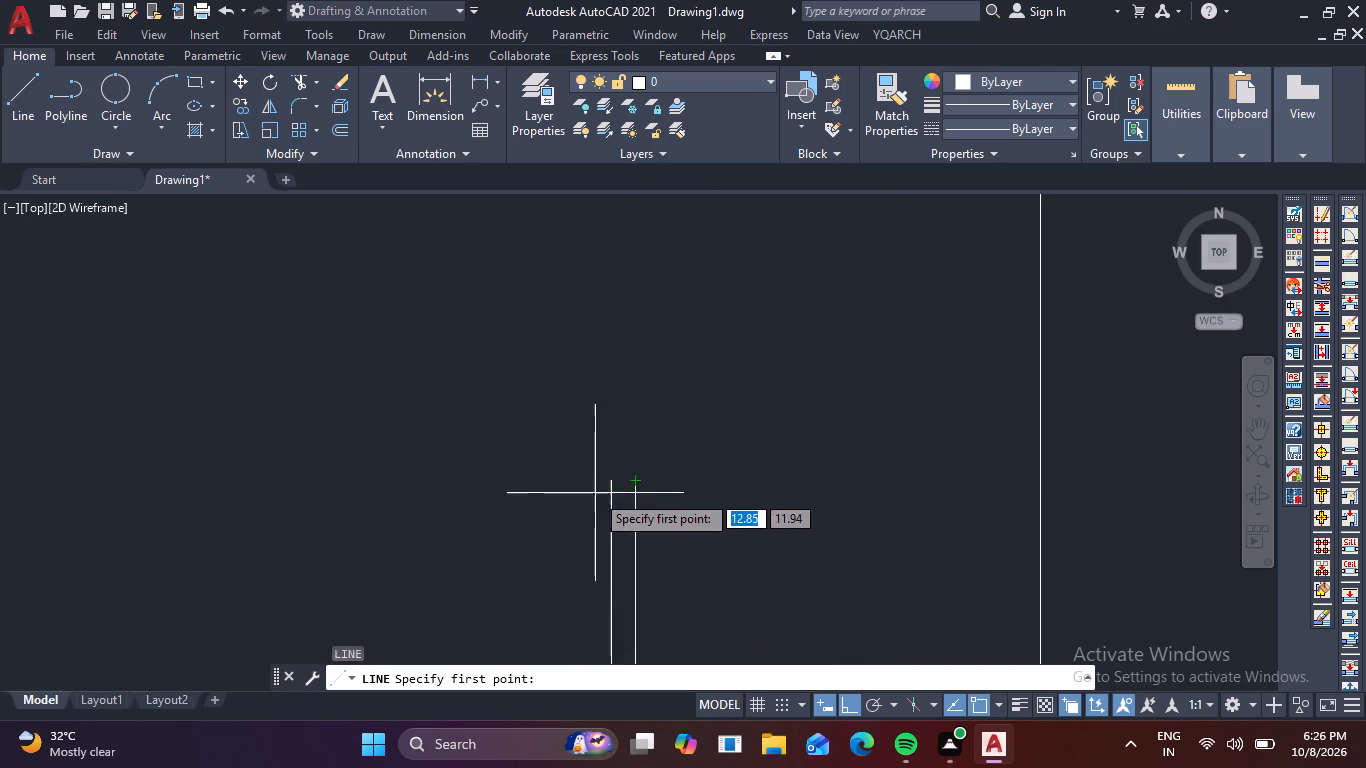
{"action": "left_click", "coordinate": [607, 485]}
{"action": "left_click", "coordinate": [1125, 461]}
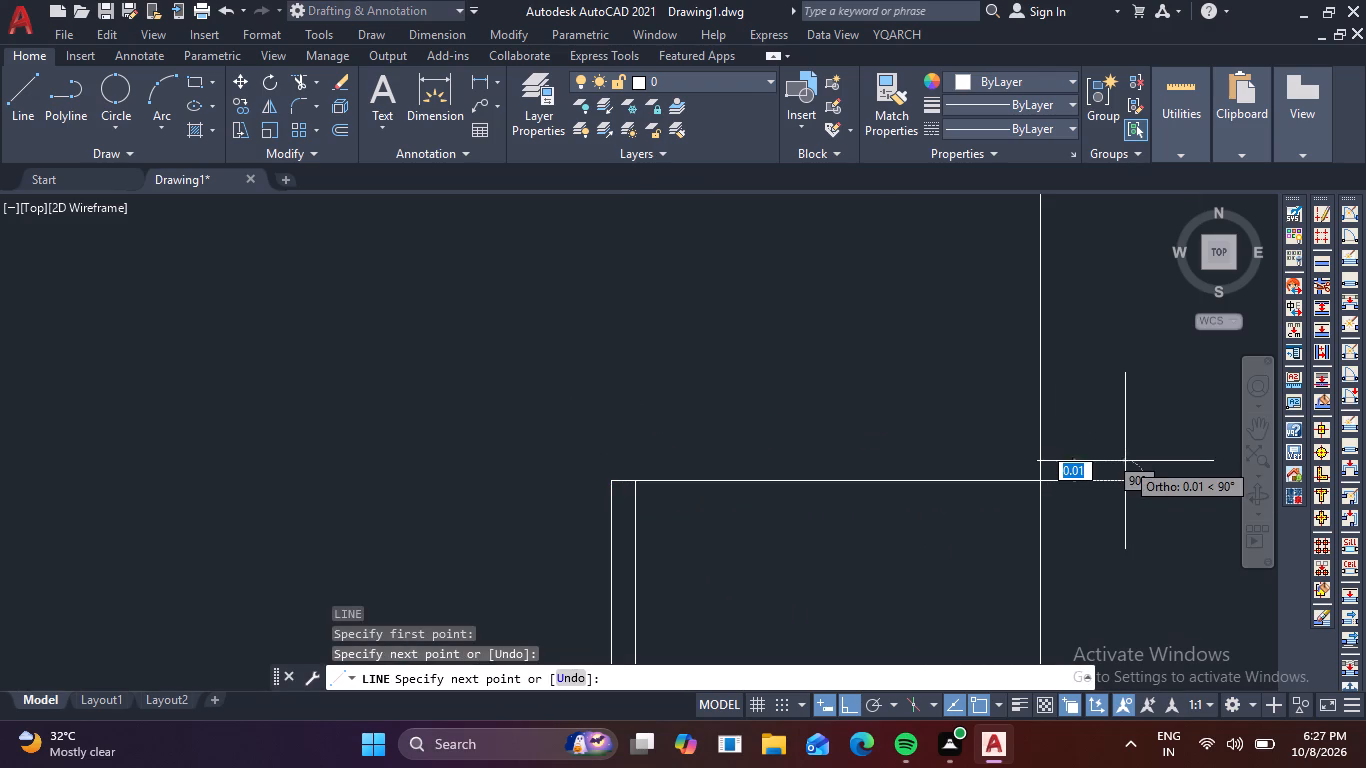
{"action": "key", "text": "Escape"}
Draw a matching horizontal guide line from the top of the left jamb's inner line outward across the left column's inner shaft edge.
{"action": "scroll", "coordinate": [490, 484], "scroll_direction": "down", "scroll_amount": 2}
{"action": "middle_click_drag", "start_coordinate": [436, 465], "coordinate": [895, 432]}
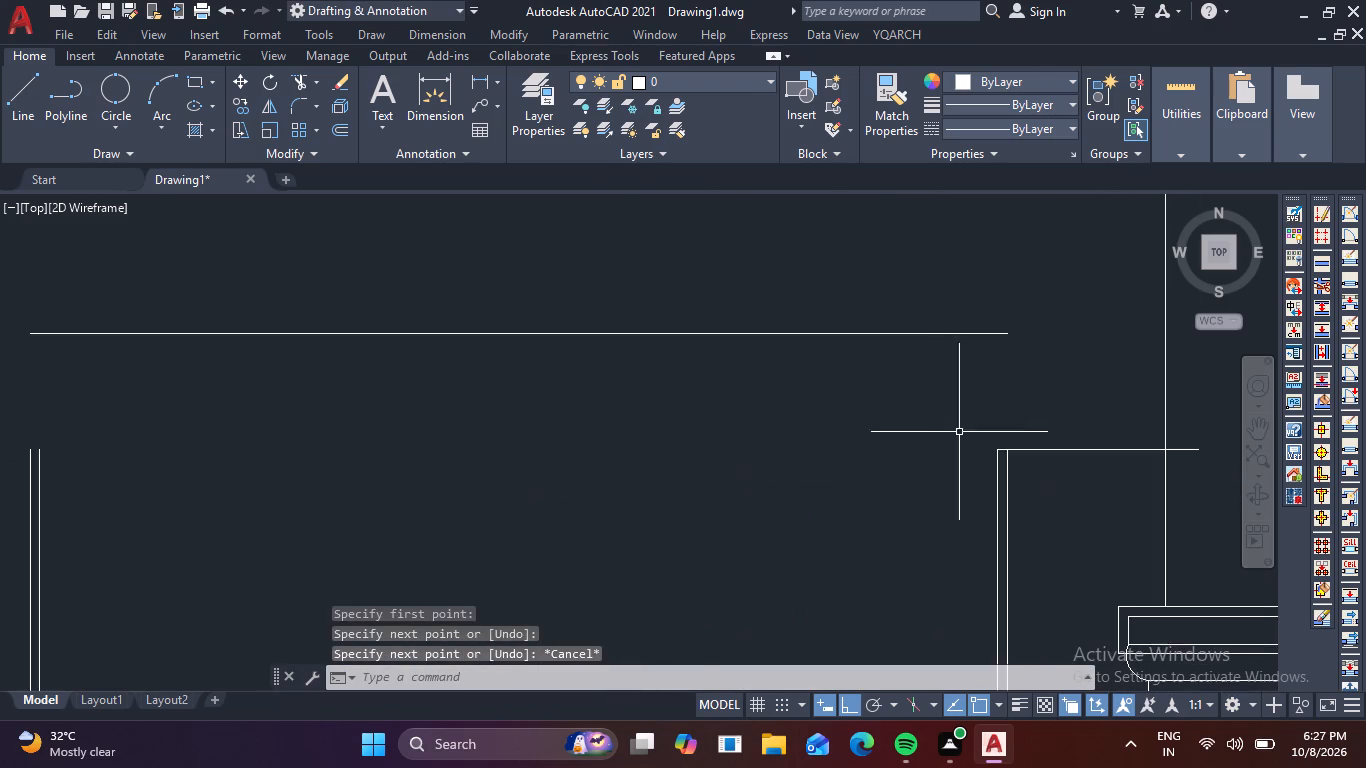
{"action": "scroll", "coordinate": [242, 476], "scroll_direction": "down", "scroll_amount": 1}
{"action": "middle_click_drag", "start_coordinate": [438, 449], "coordinate": [555, 428]}
{"action": "key", "text": "space"}
{"action": "scroll", "coordinate": [167, 464], "scroll_direction": "up", "scroll_amount": 1}
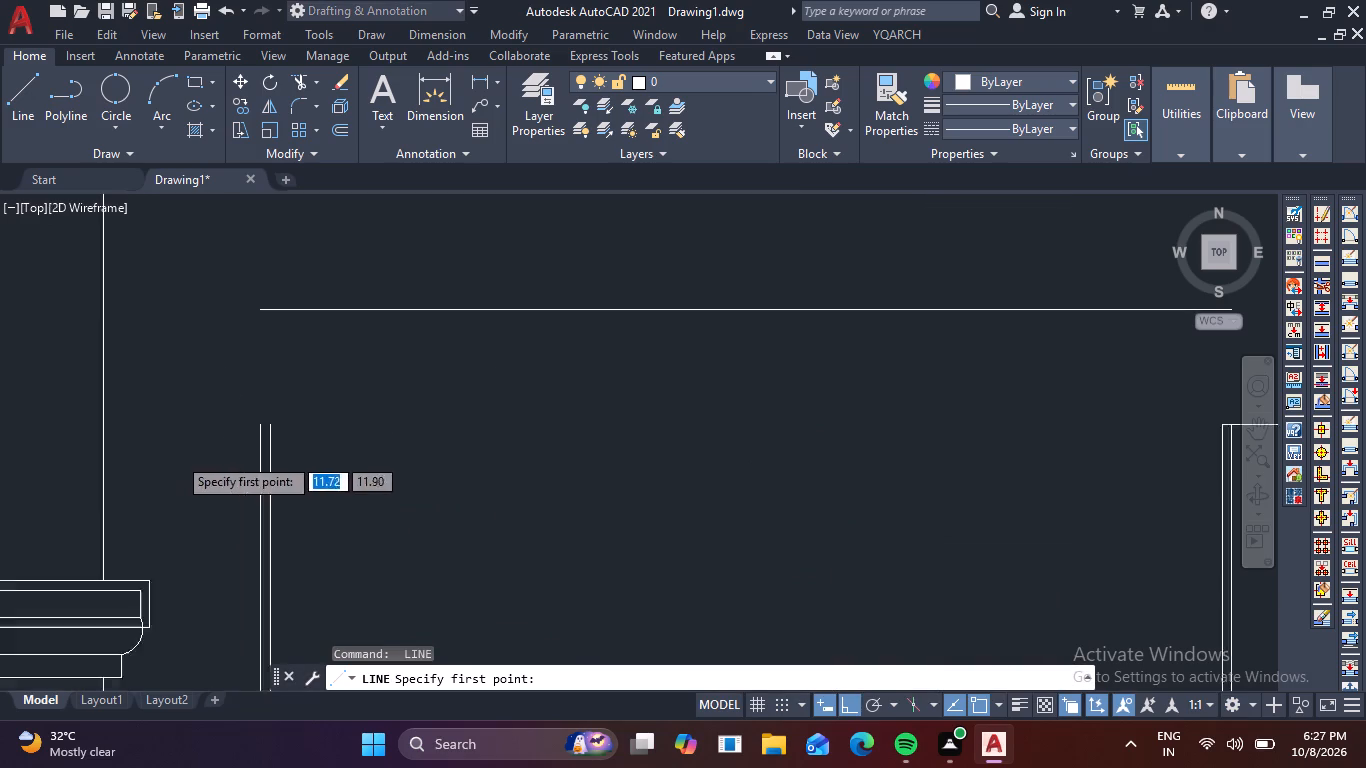
{"action": "scroll", "coordinate": [189, 449], "scroll_direction": "up", "scroll_amount": 2}
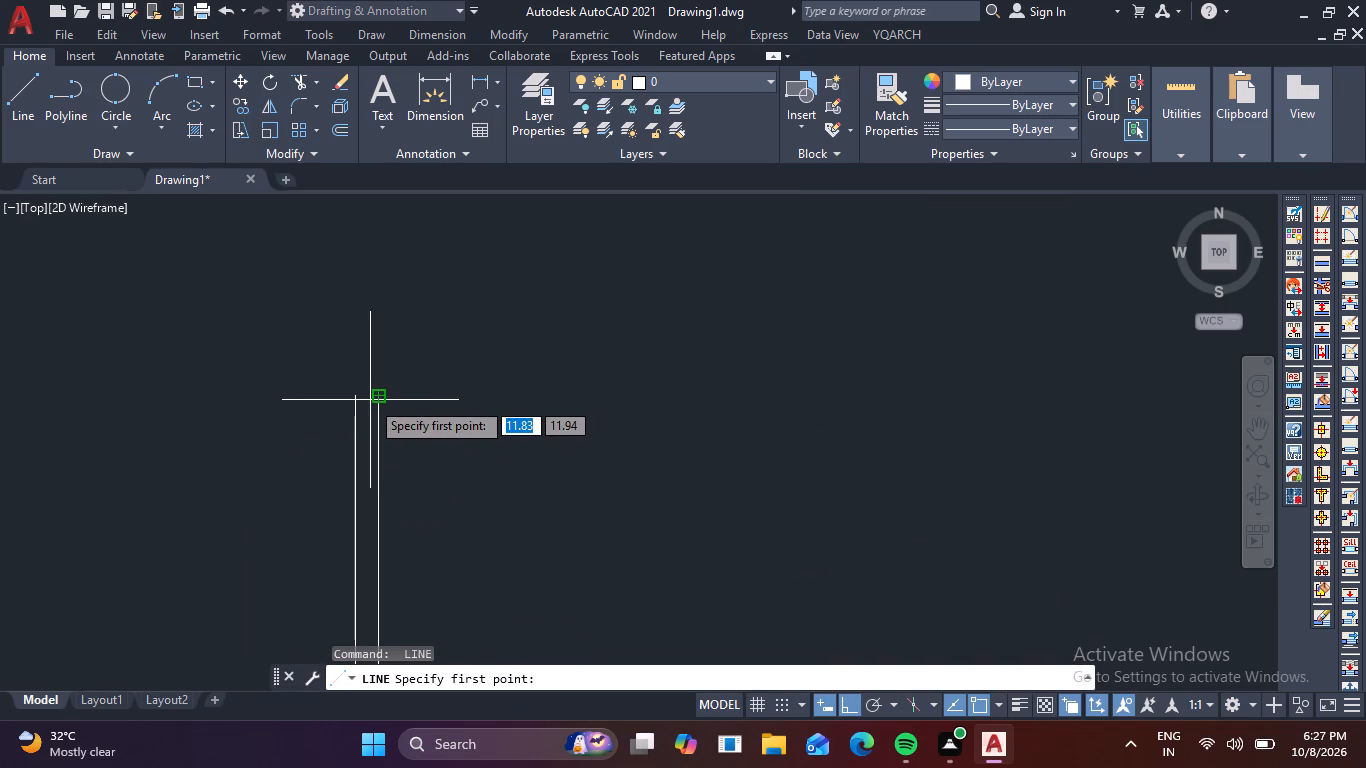
{"action": "left_click", "coordinate": [382, 399]}
{"action": "scroll", "coordinate": [84, 455], "scroll_direction": "down", "scroll_amount": 3}
{"action": "middle_click_drag", "start_coordinate": [85, 455], "coordinate": [172, 439]}
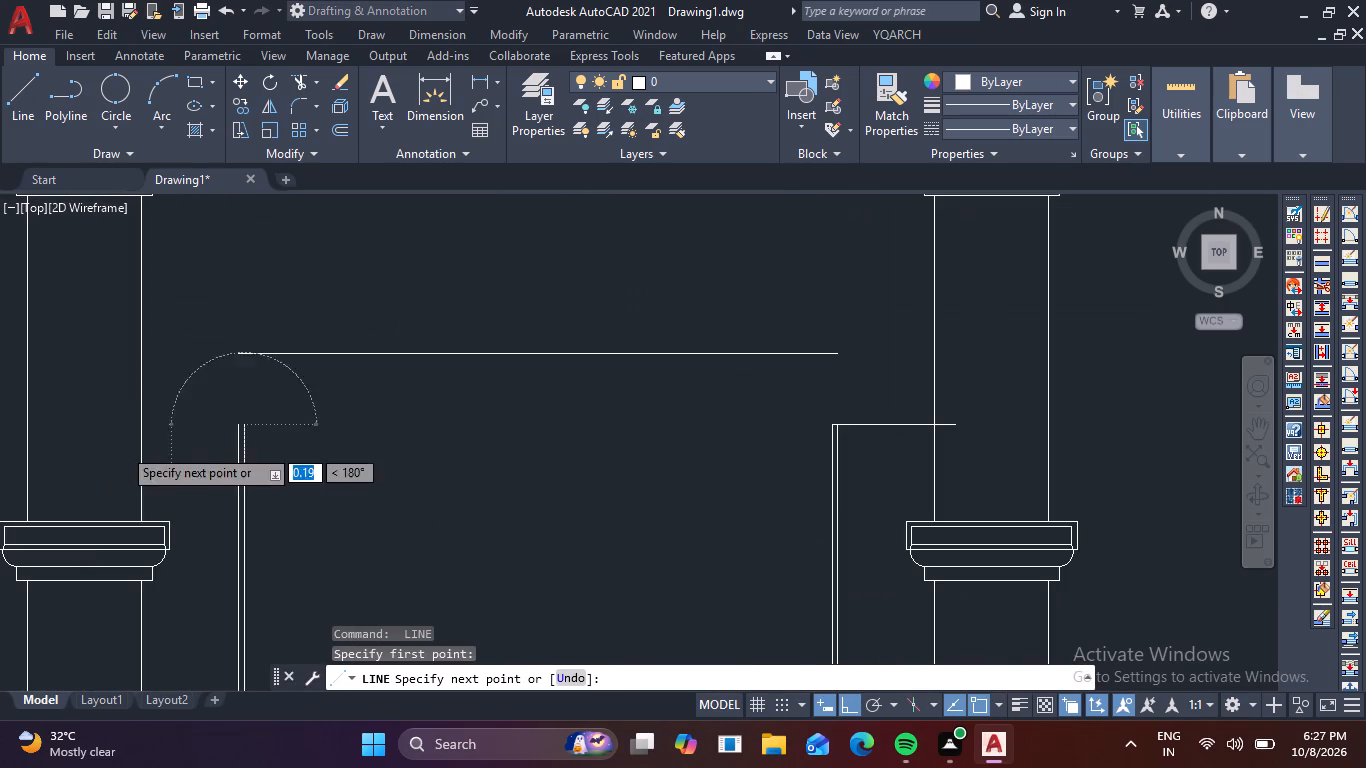
{"action": "left_click", "coordinate": [83, 439]}
{"action": "key", "text": "Escape"}
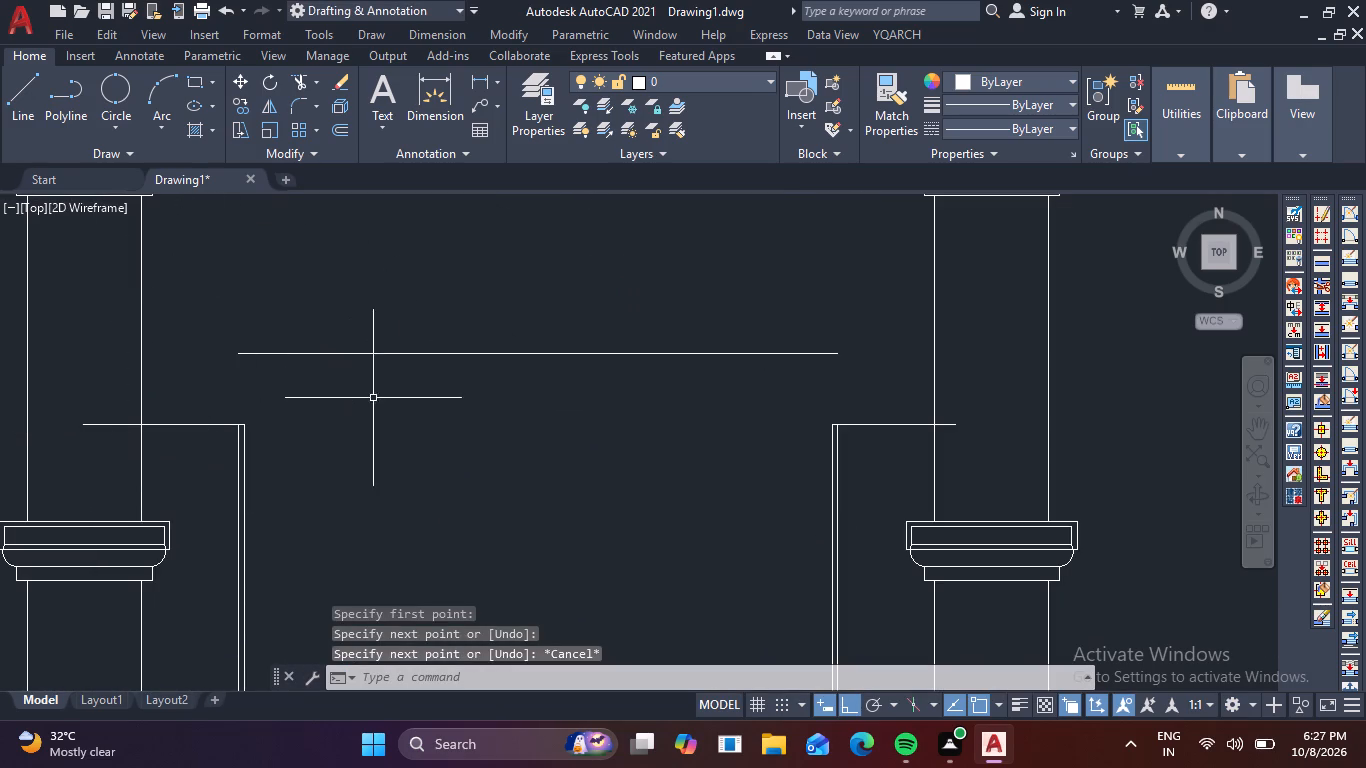
{"action": "key", "text": "l"}
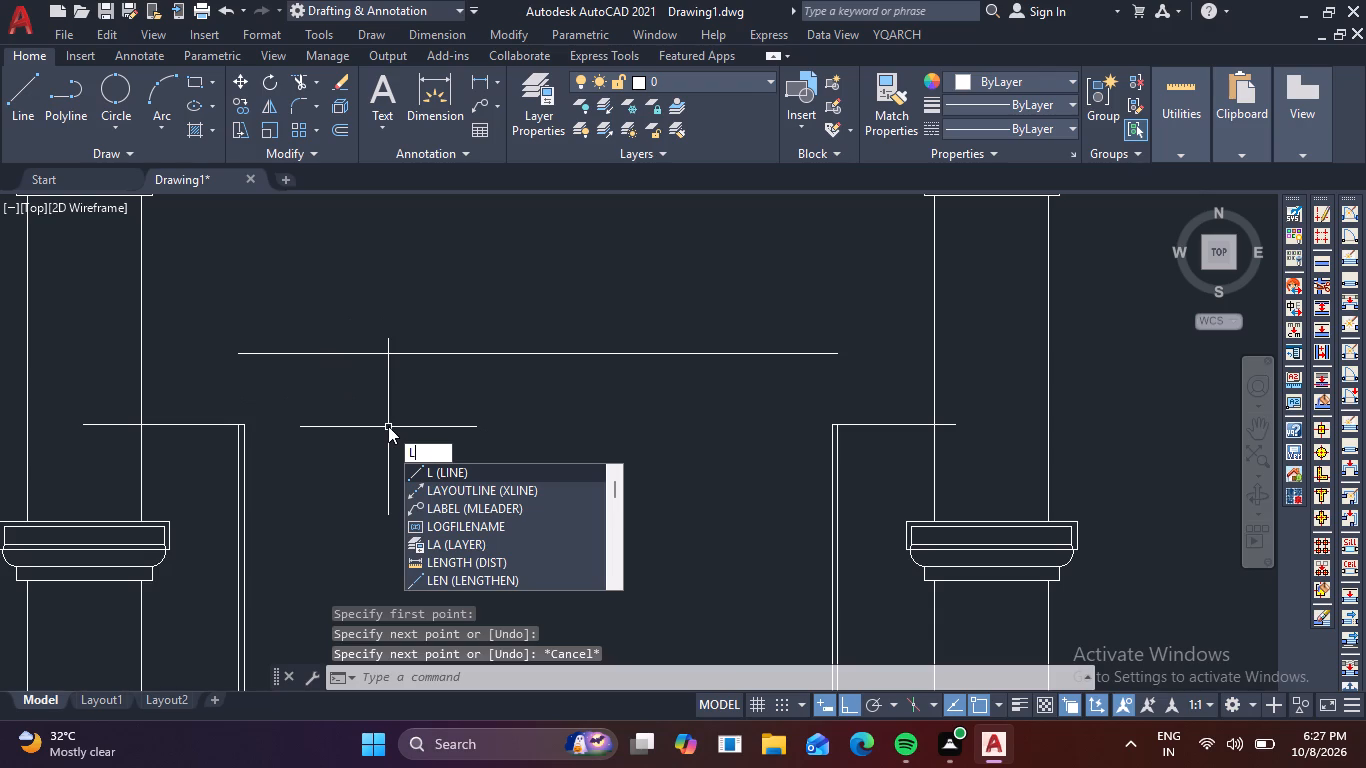
{"action": "key", "text": "Escape"}
Draw a three-point arc between the columns' inner shaft edges at the guide lines, passing through the upper horizontal line's midpoint.
{"action": "left_click", "coordinate": [152, 81]}
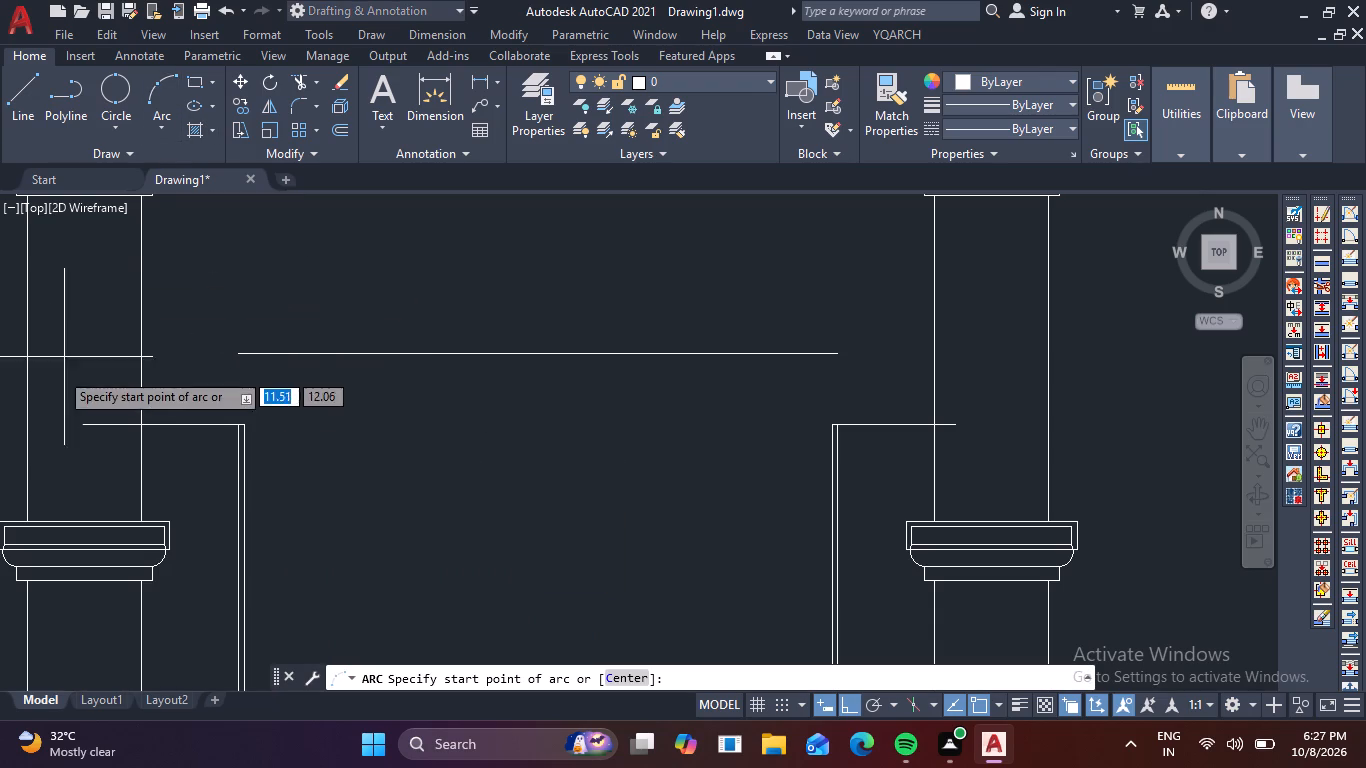
{"action": "left_click", "coordinate": [144, 423]}
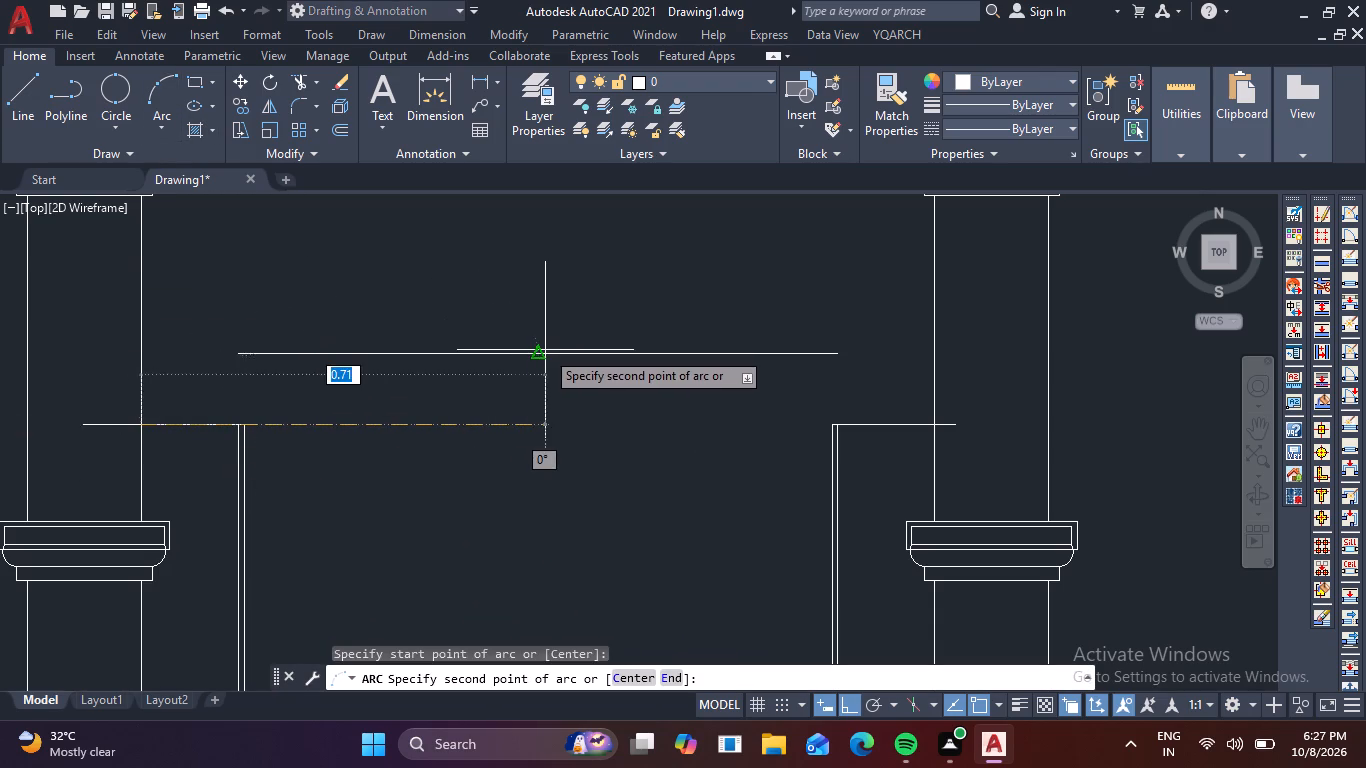
{"action": "left_click", "coordinate": [541, 350]}
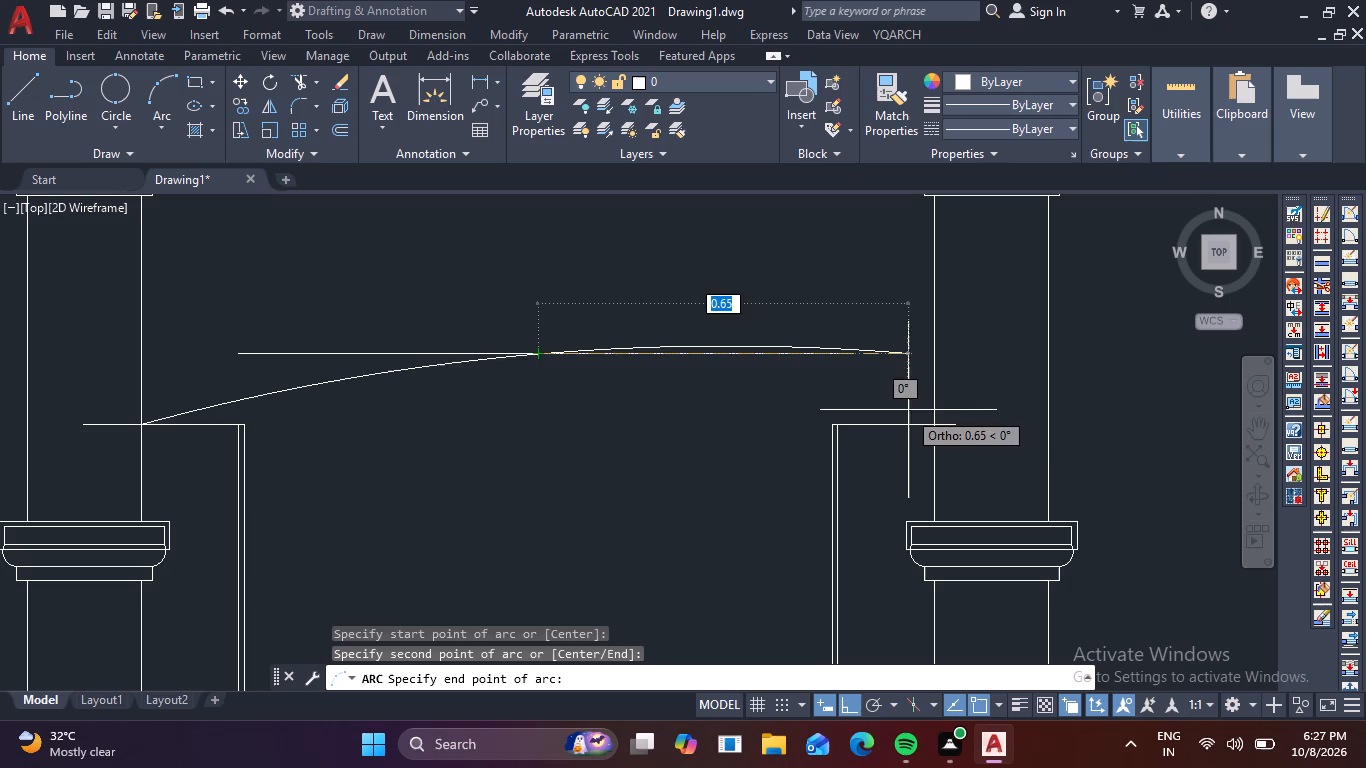
{"action": "left_click", "coordinate": [934, 426]}
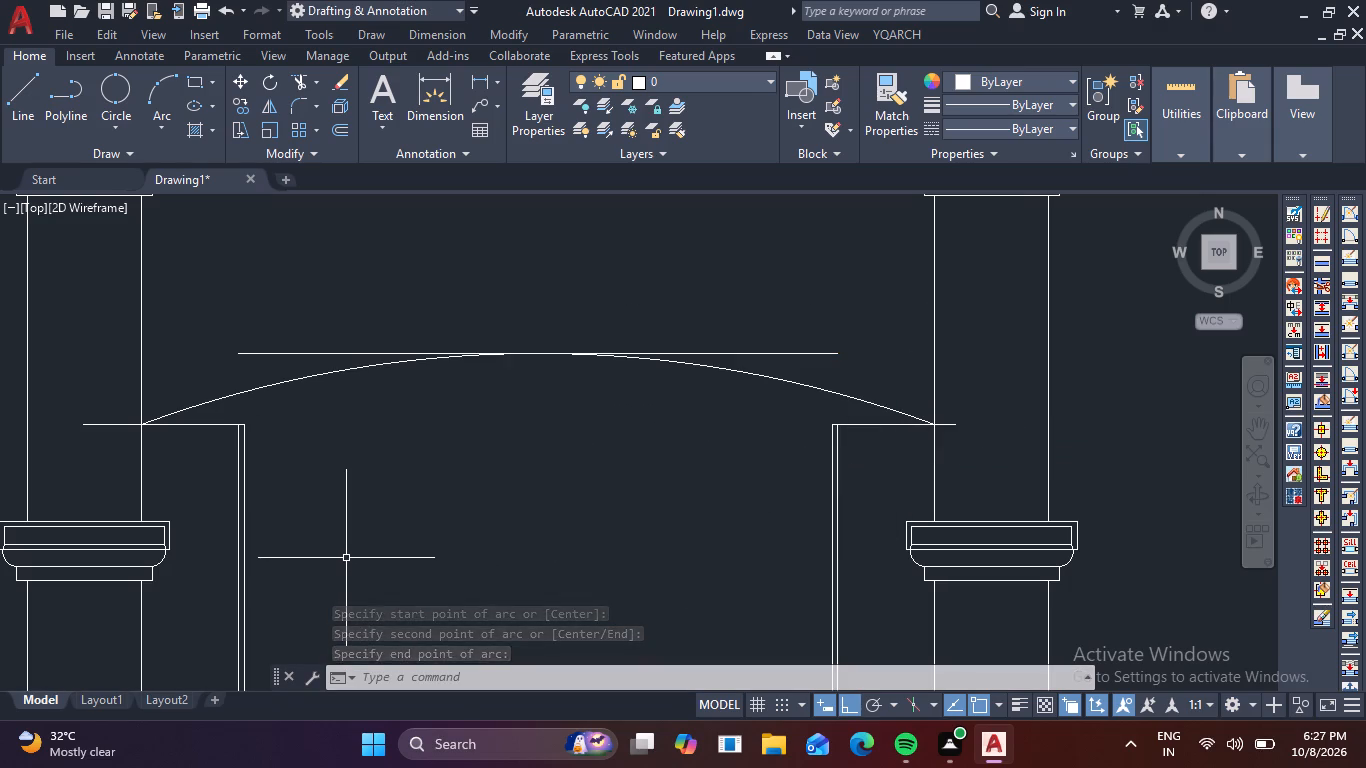
{"action": "key", "text": "Escape"}
Erase the two short guide lines at the arc's ends and the horizontal line touching its crown.
{"action": "left_click", "coordinate": [217, 441]}
{"action": "left_click", "coordinate": [205, 421]}
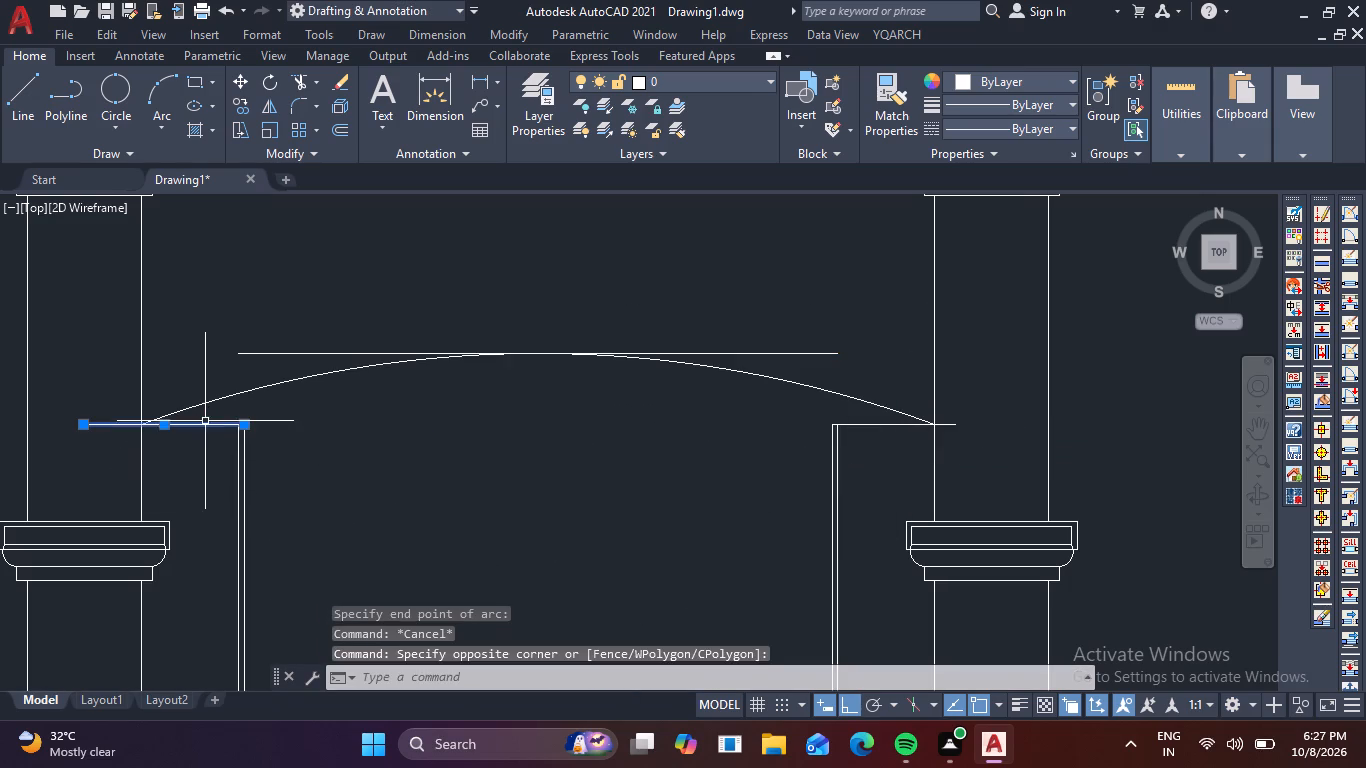
{"action": "left_click_drag", "start_coordinate": [886, 439], "coordinate": [877, 434]}
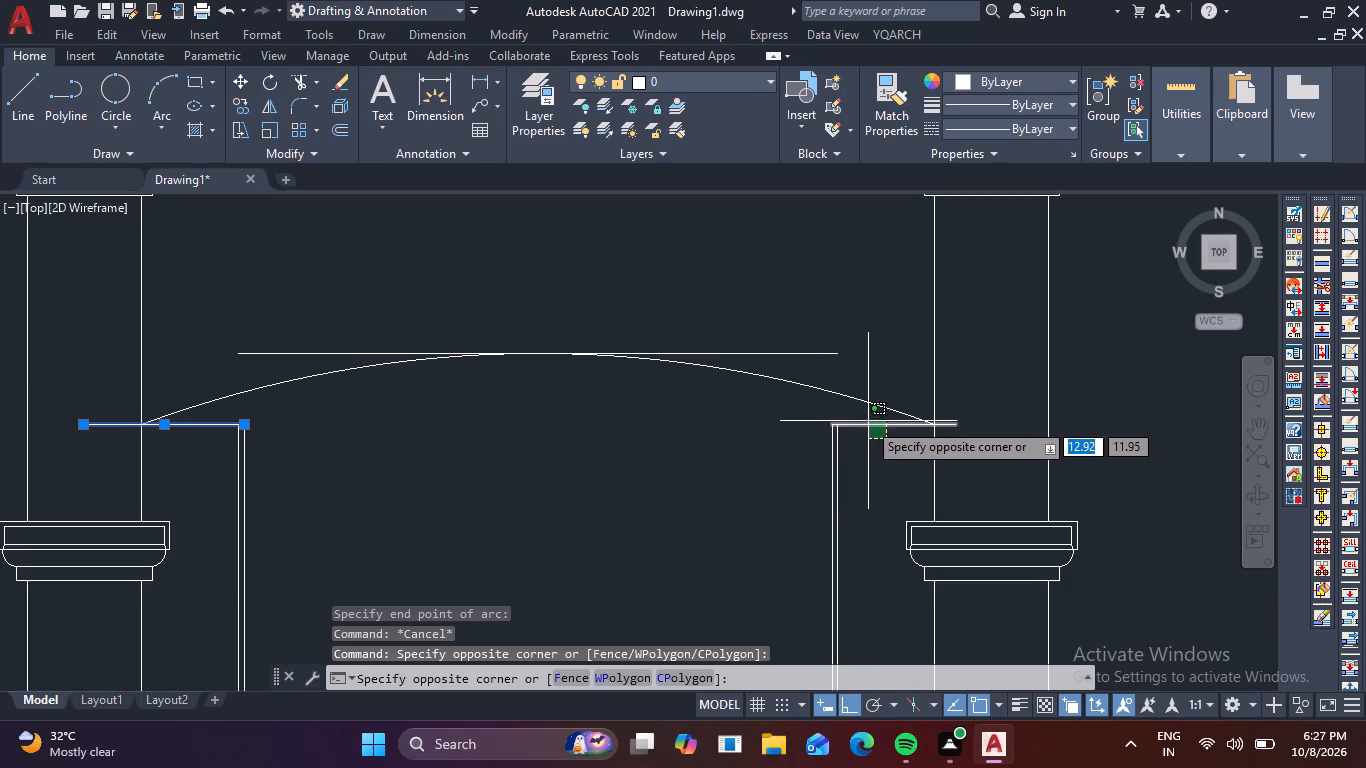
{"action": "left_click", "coordinate": [866, 421]}
{"action": "left_click", "coordinate": [830, 363]}
{"action": "left_click", "coordinate": [811, 340]}
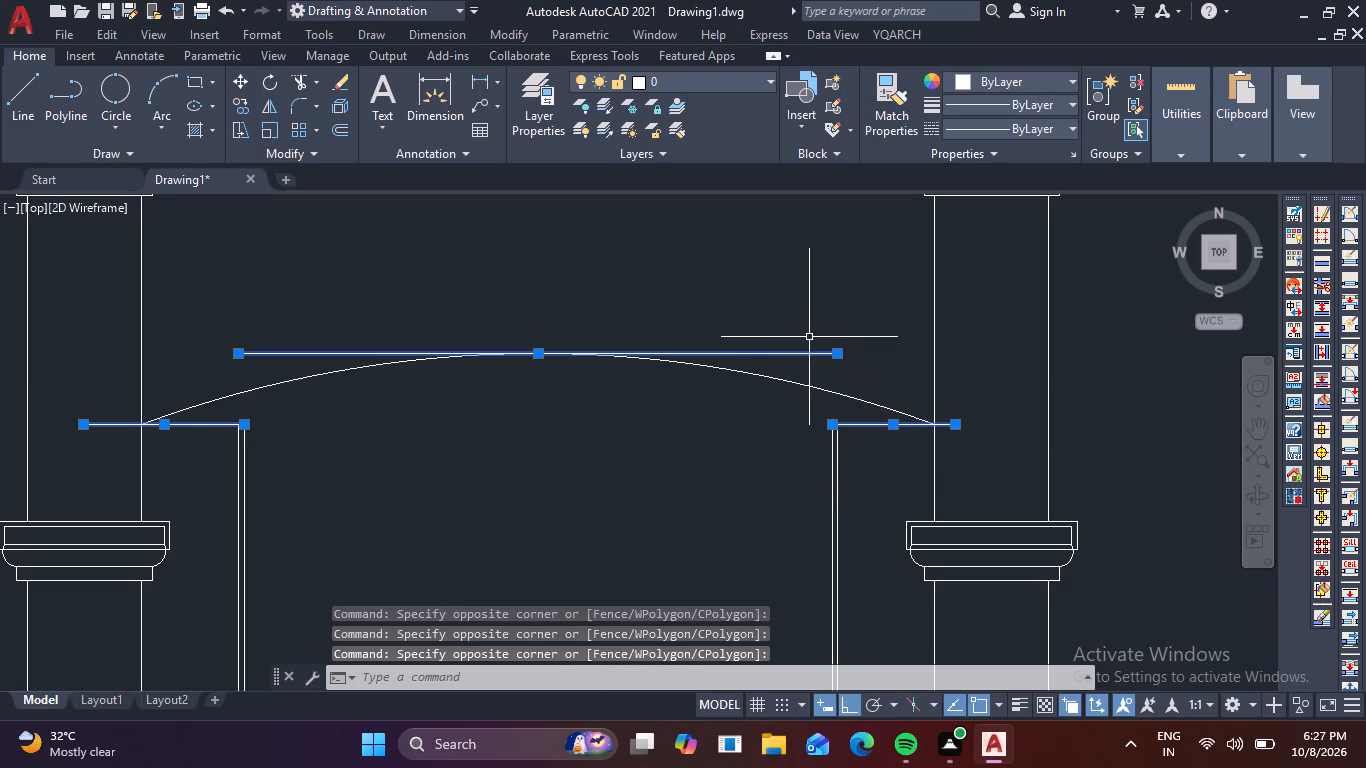
{"action": "key", "text": "Delete"}
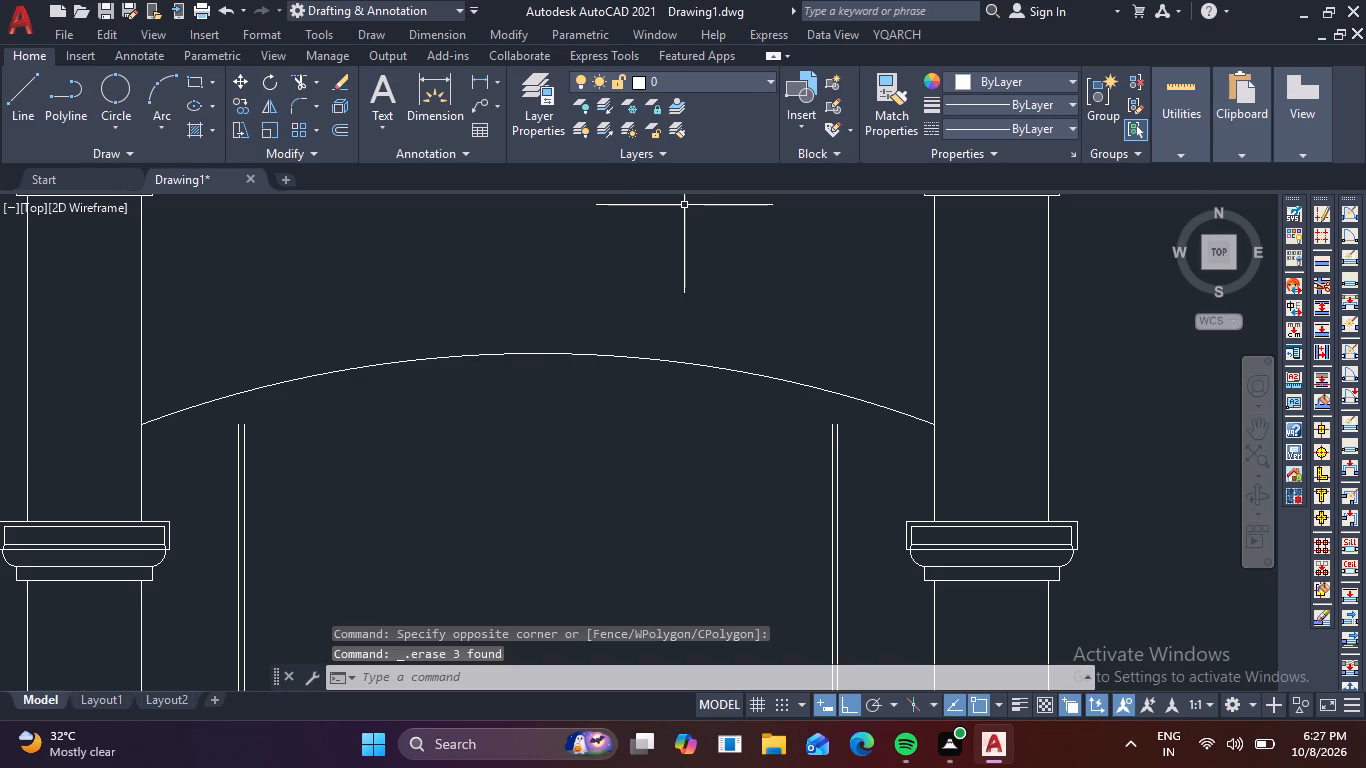
Offset the arc 0.01 downward to make a double arc line.
{"action": "scroll", "coordinate": [686, 204], "scroll_direction": "down", "scroll_amount": 1}
{"action": "middle_click_drag", "start_coordinate": [689, 393], "coordinate": [673, 277]}
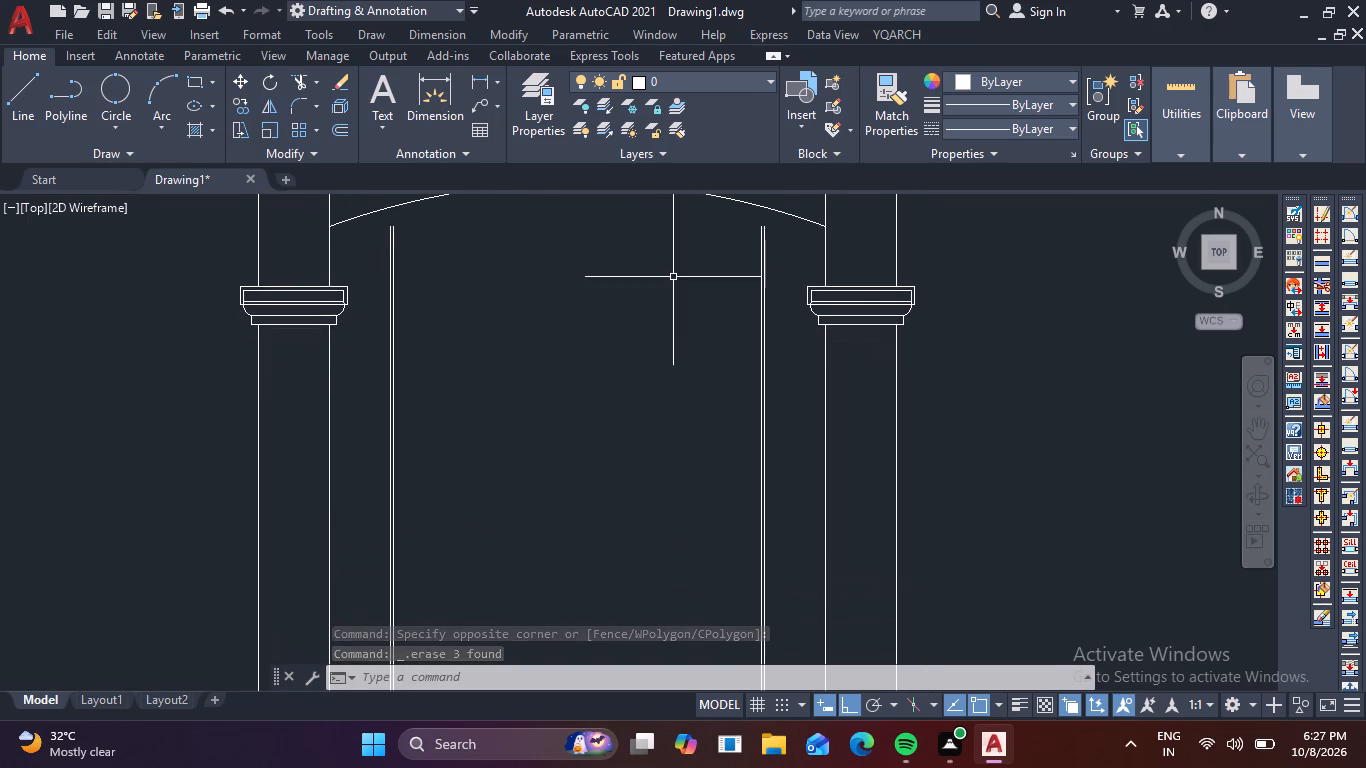
{"action": "middle_click_drag", "start_coordinate": [601, 265], "coordinate": [602, 317]}
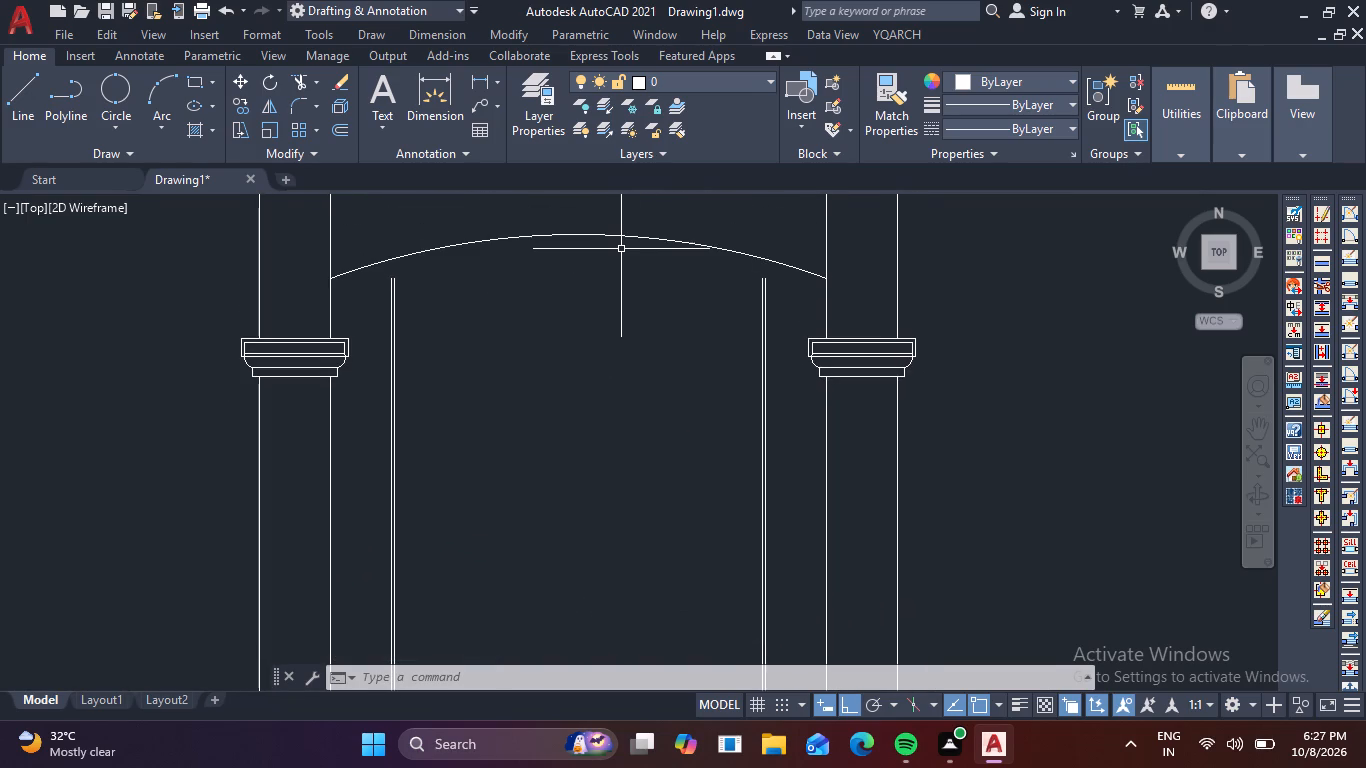
{"action": "key", "text": "o"}
{"action": "key", "text": "Return"}
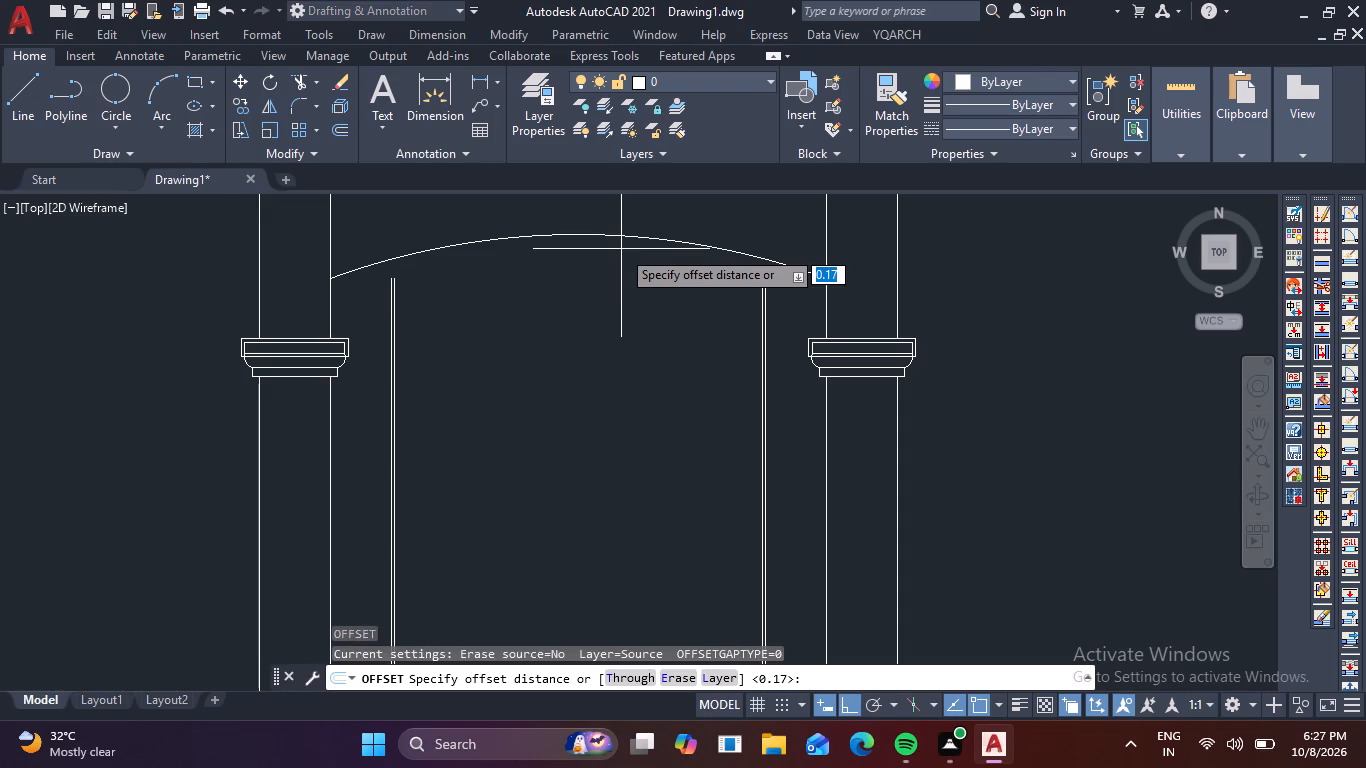
{"action": "type", "text": ".01"}
{"action": "key", "text": "Return"}
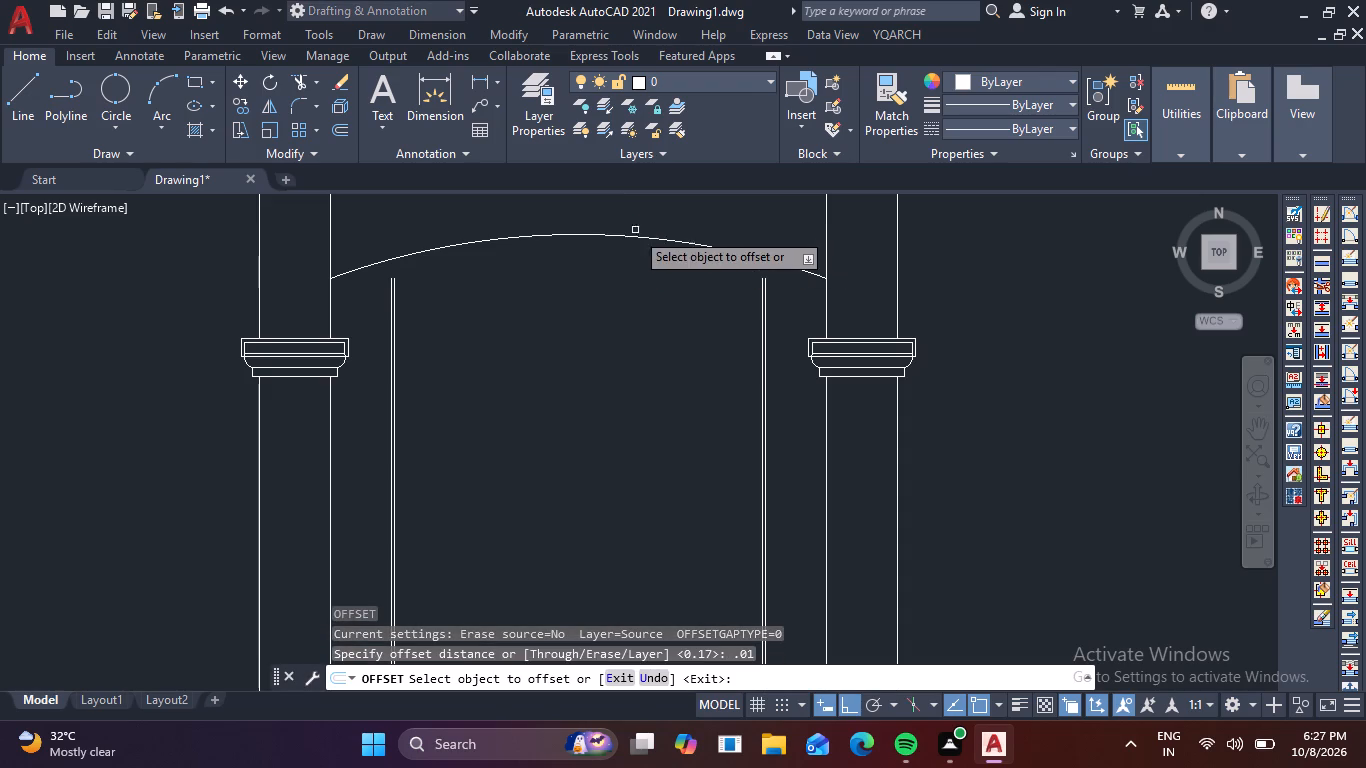
{"action": "left_click", "coordinate": [637, 237]}
{"action": "left_click", "coordinate": [644, 279]}
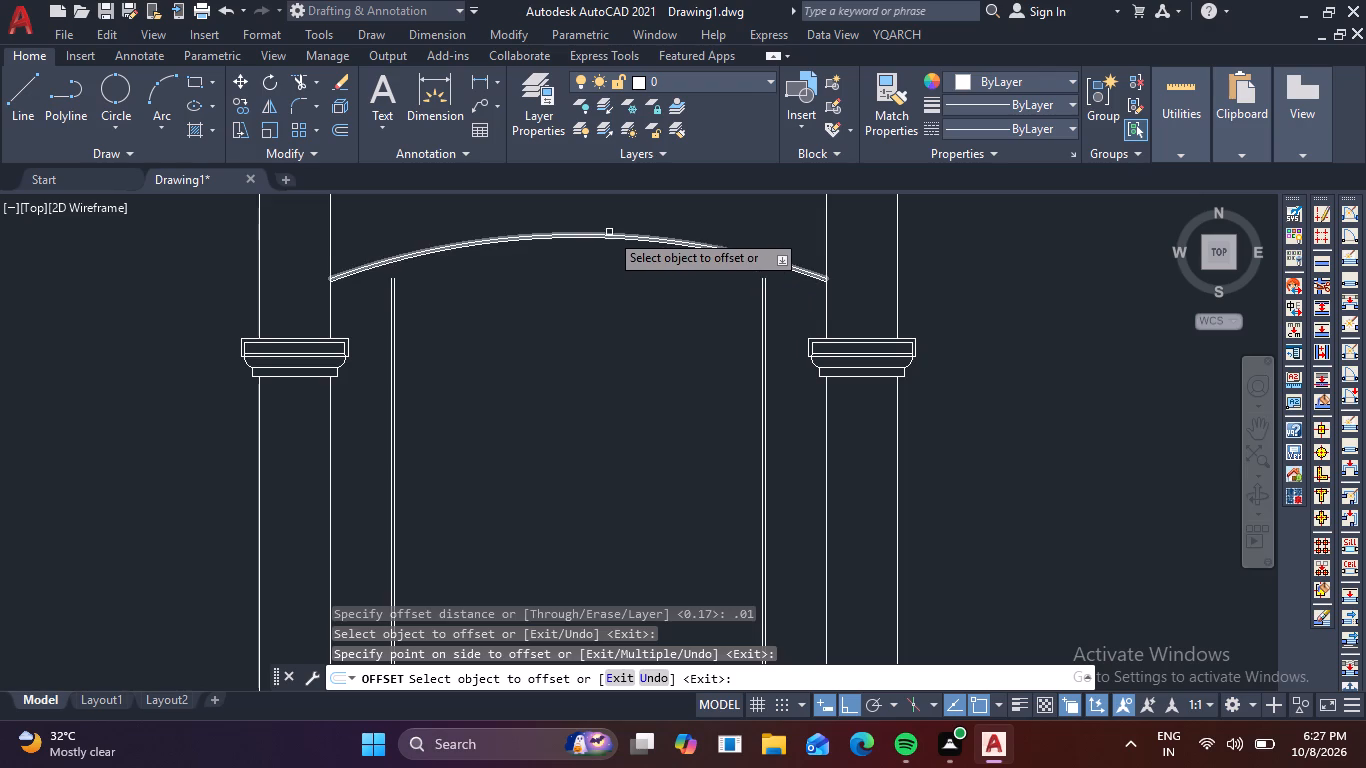
Offset the upper arc 0.20 downward to form a lower arc crossing the opening's paired vertical lines.
{"action": "scroll", "coordinate": [611, 245], "scroll_direction": "up", "scroll_amount": 2}
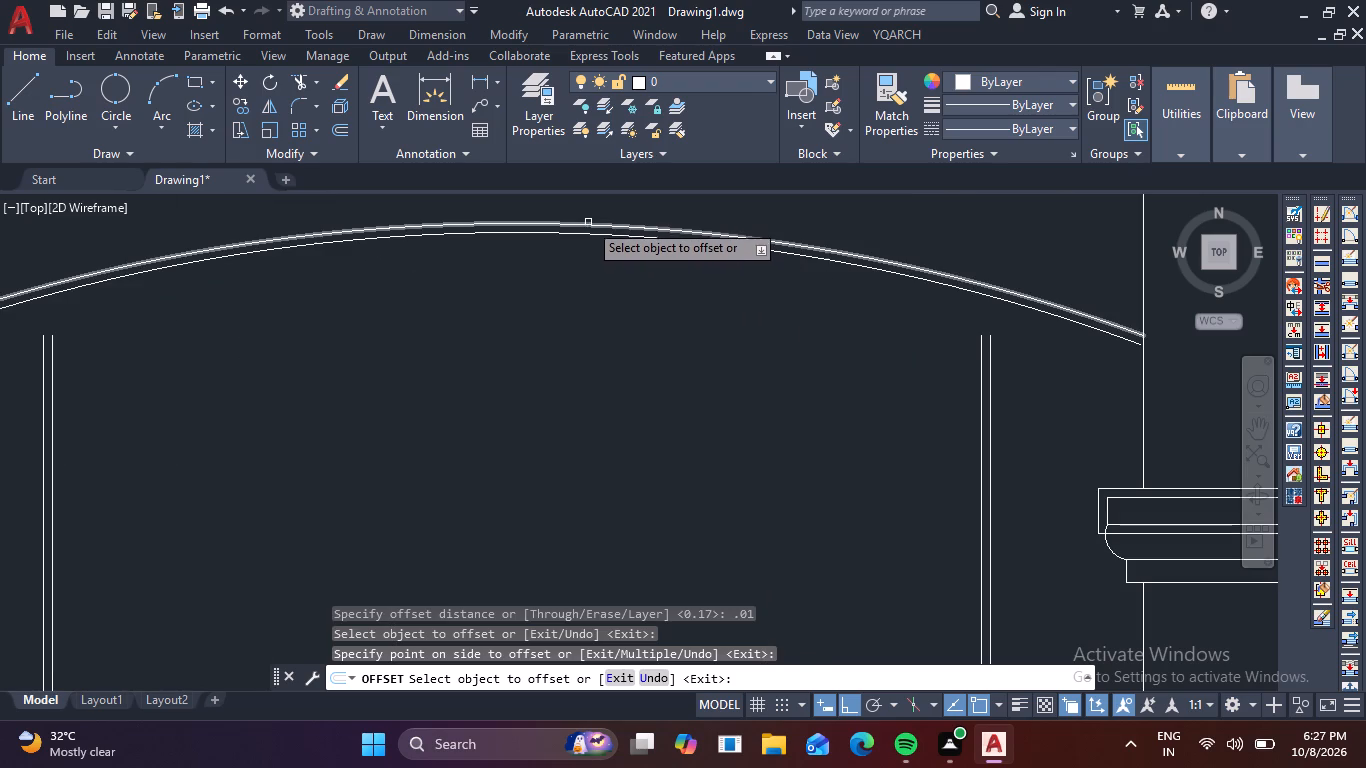
{"action": "left_click", "coordinate": [588, 224]}
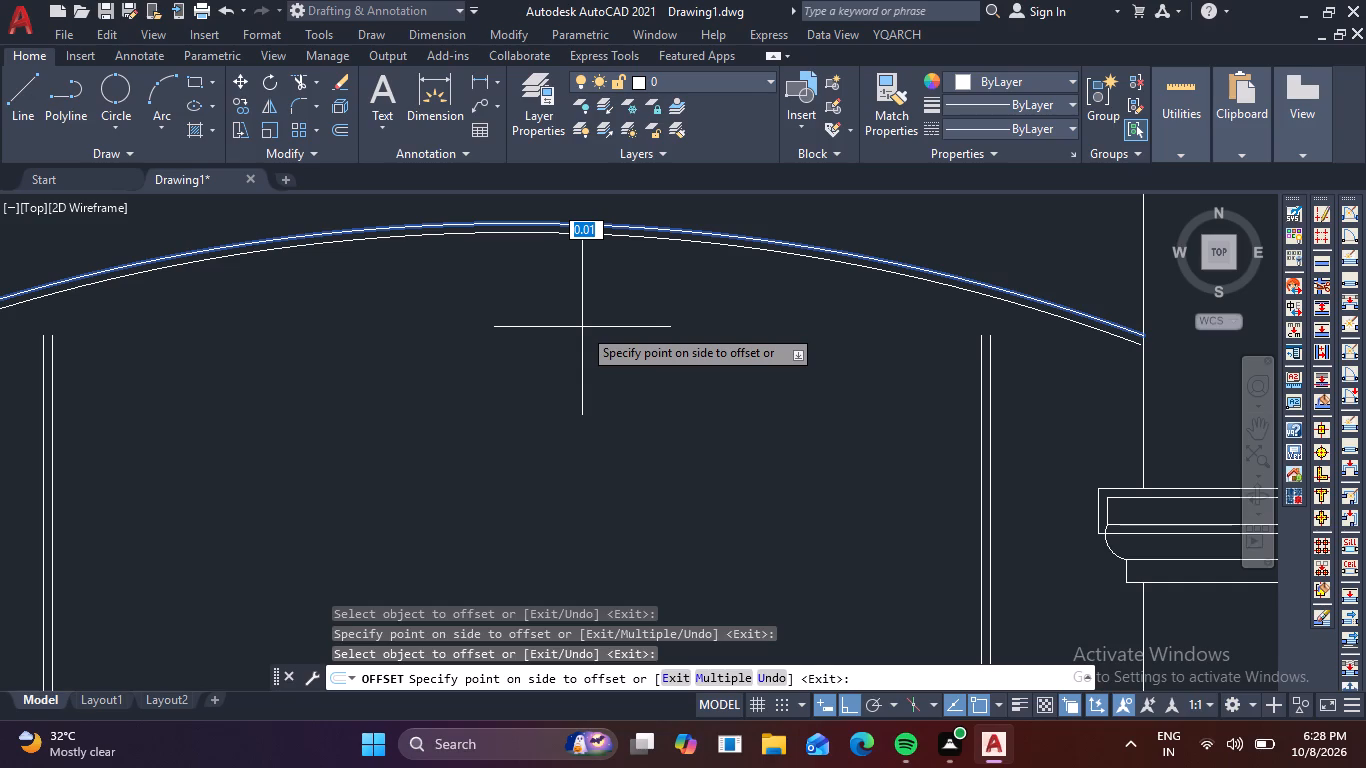
{"action": "type", "text": ".20"}
{"action": "key", "text": "Return"}
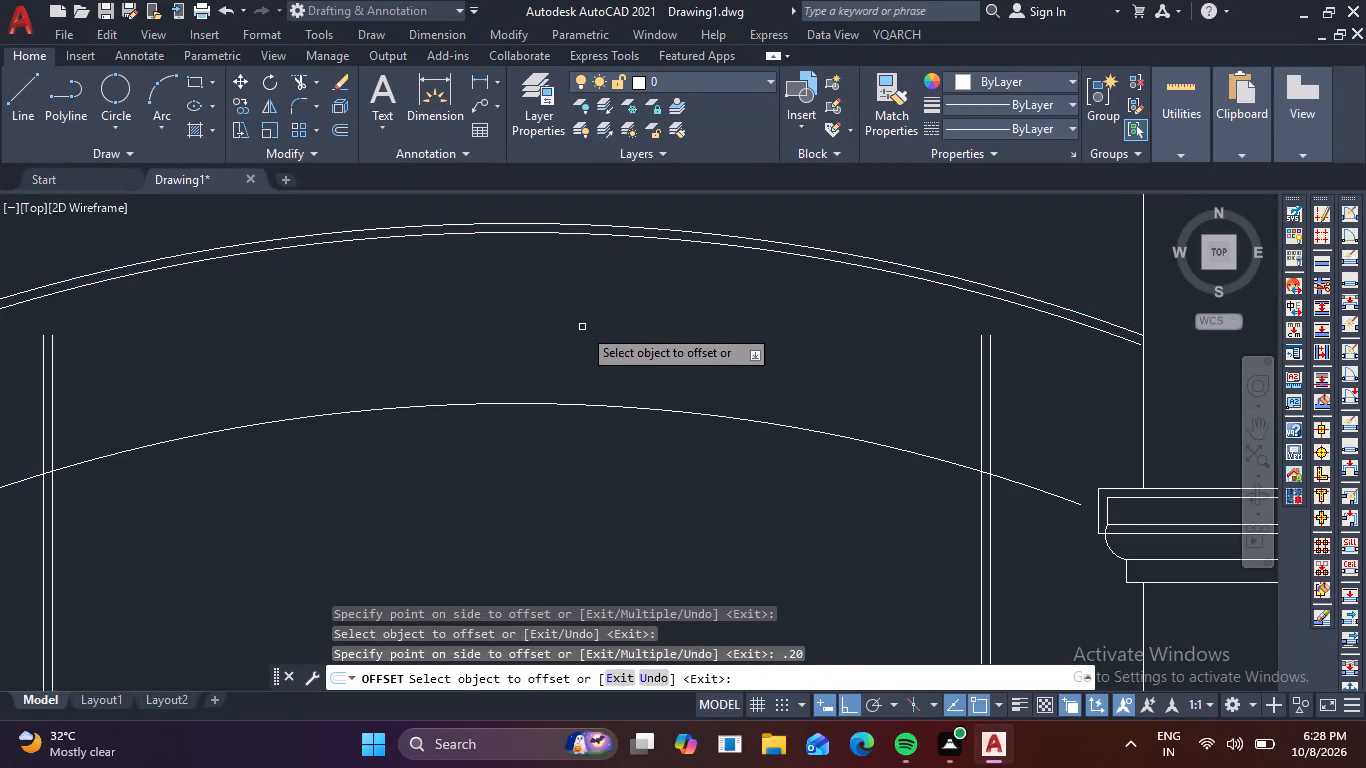
{"action": "scroll", "coordinate": [701, 348], "scroll_direction": "down", "scroll_amount": 2}
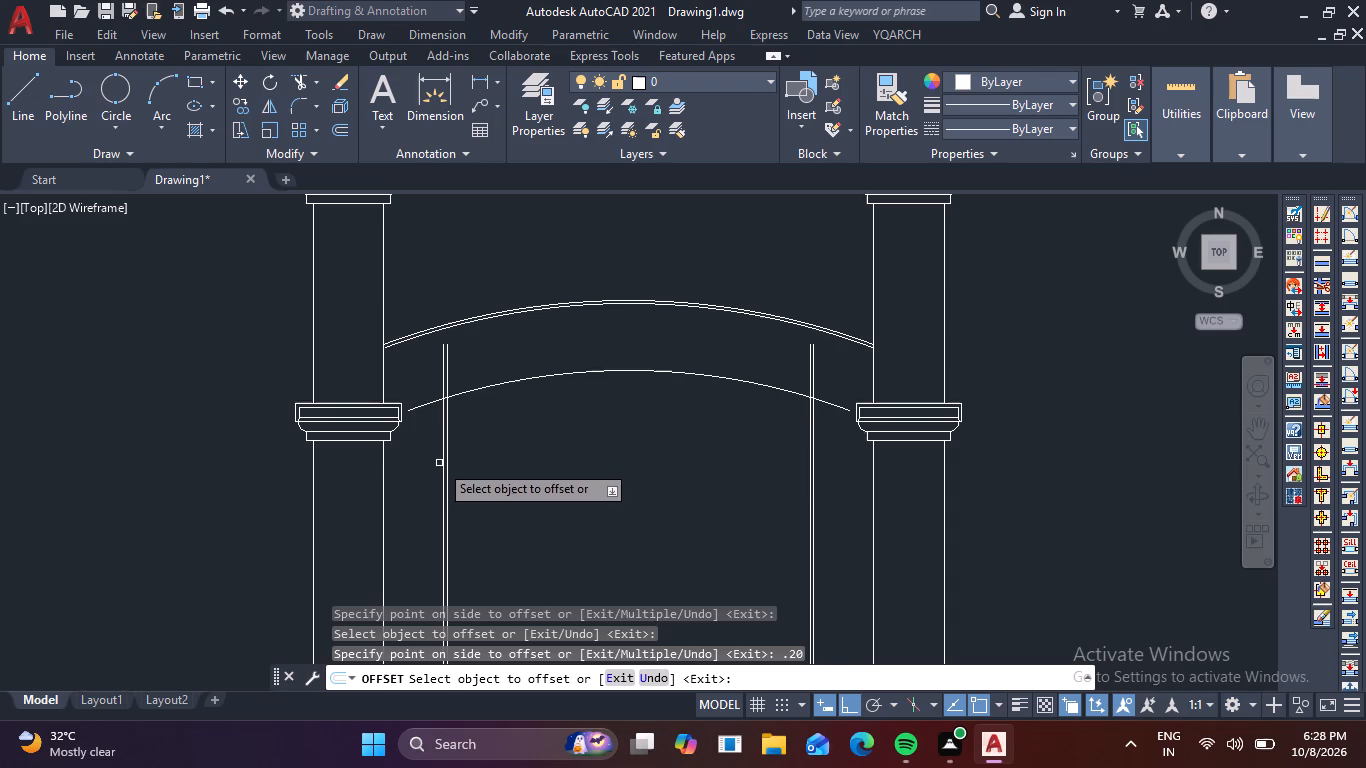
{"action": "key", "text": "Escape"}
Trim the lower arc's ends that extend outside the opening's paired vertical lines on both sides.
{"action": "type", "text": "tr"}
{"action": "key", "text": "space"}
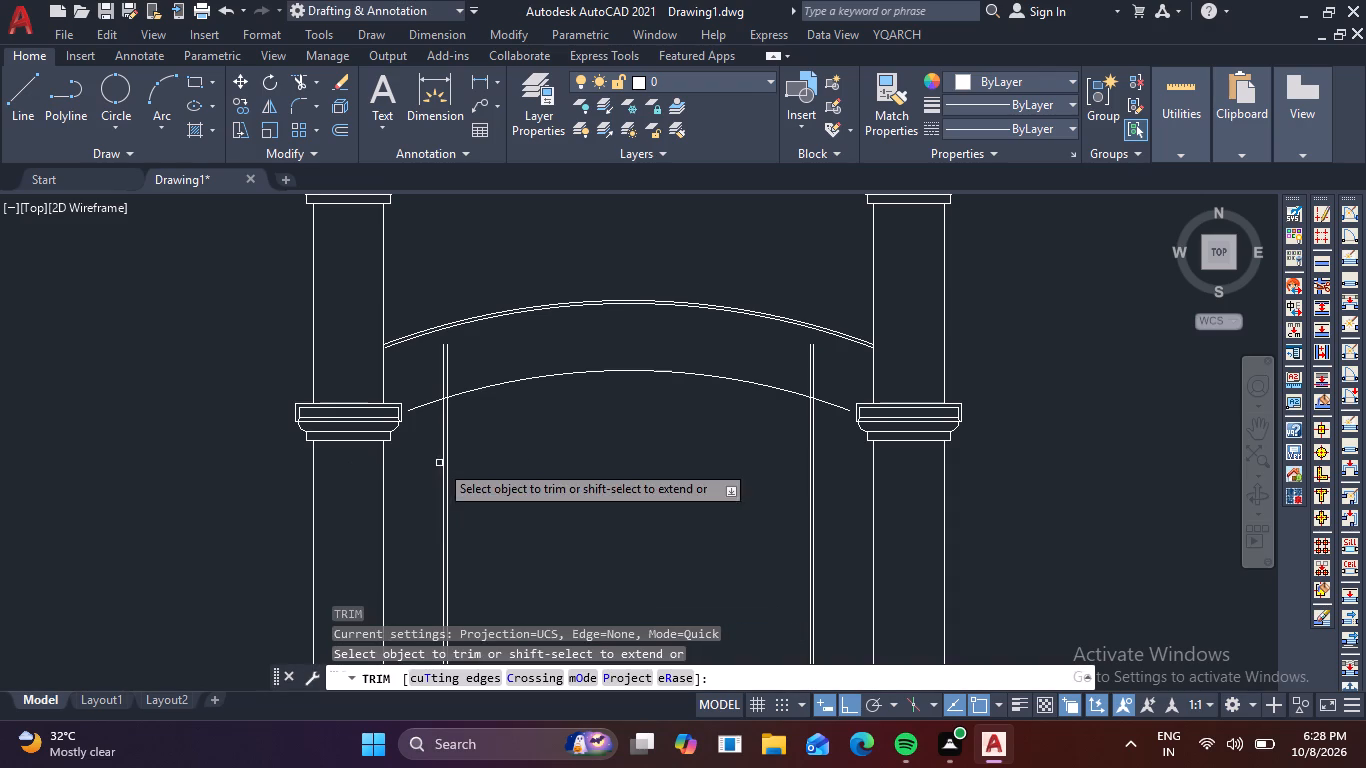
{"action": "scroll", "coordinate": [415, 418], "scroll_direction": "up", "scroll_amount": 2}
{"action": "left_click", "coordinate": [437, 384]}
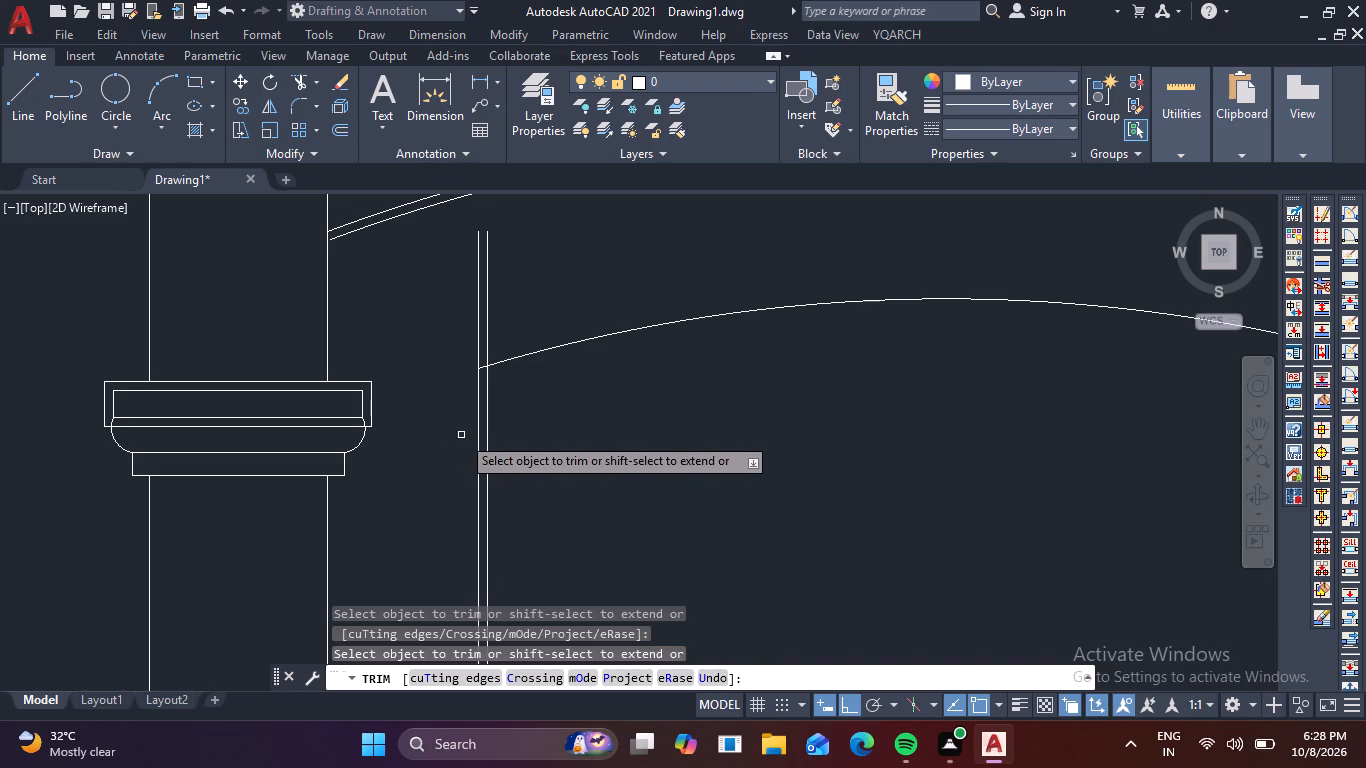
{"action": "scroll", "coordinate": [568, 407], "scroll_direction": "down", "scroll_amount": 3}
{"action": "middle_click_drag", "start_coordinate": [659, 431], "coordinate": [595, 369]}
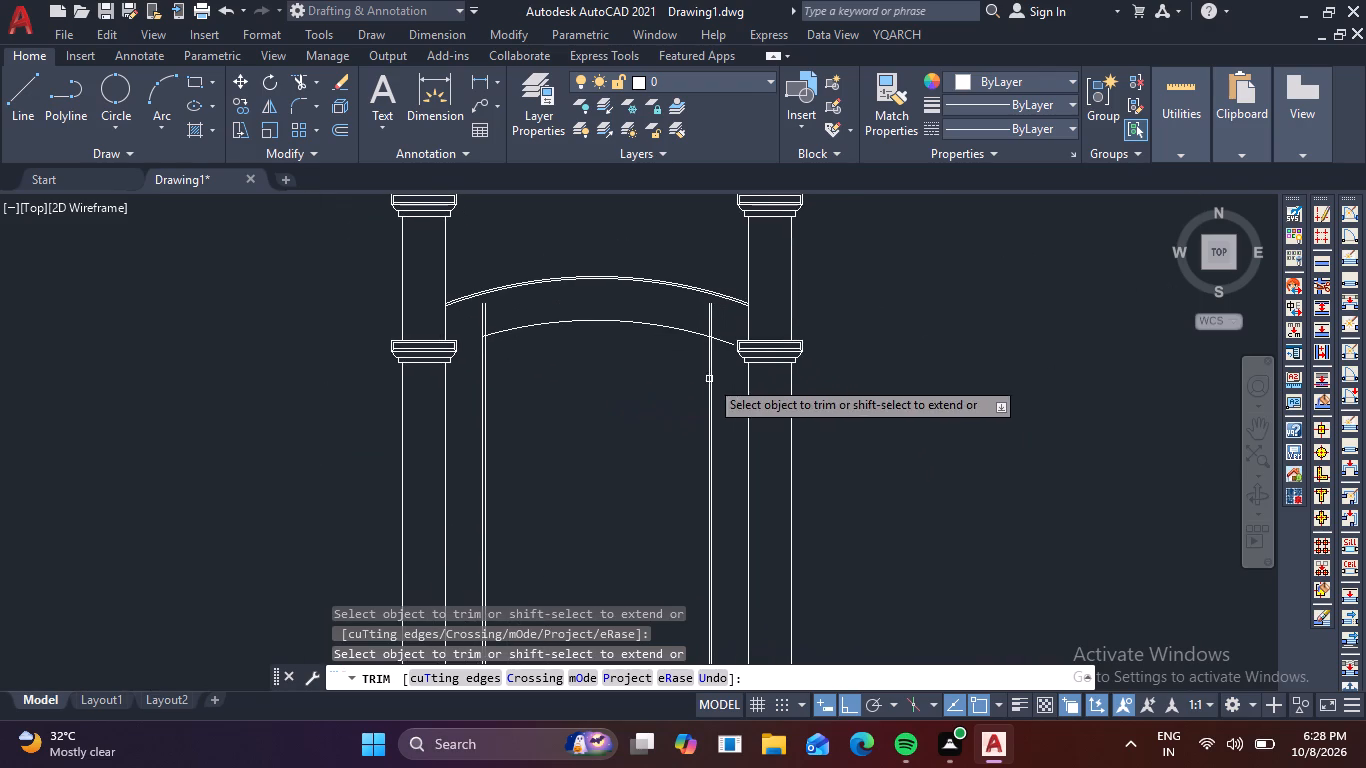
{"action": "scroll", "coordinate": [711, 367], "scroll_direction": "up", "scroll_amount": 4}
{"action": "left_click", "coordinate": [806, 217]}
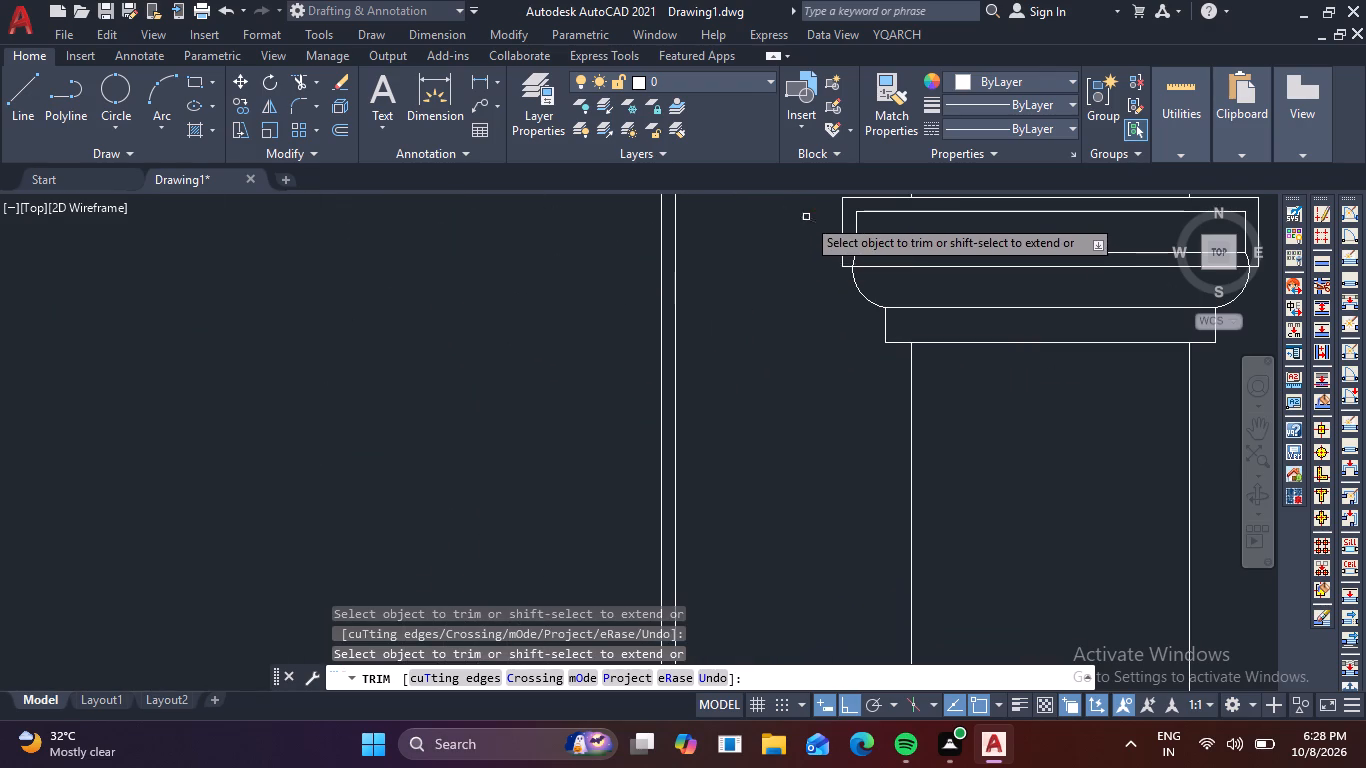
{"action": "scroll", "coordinate": [787, 265], "scroll_direction": "down", "scroll_amount": 3}
{"action": "middle_click_drag", "start_coordinate": [686, 327], "coordinate": [698, 414]}
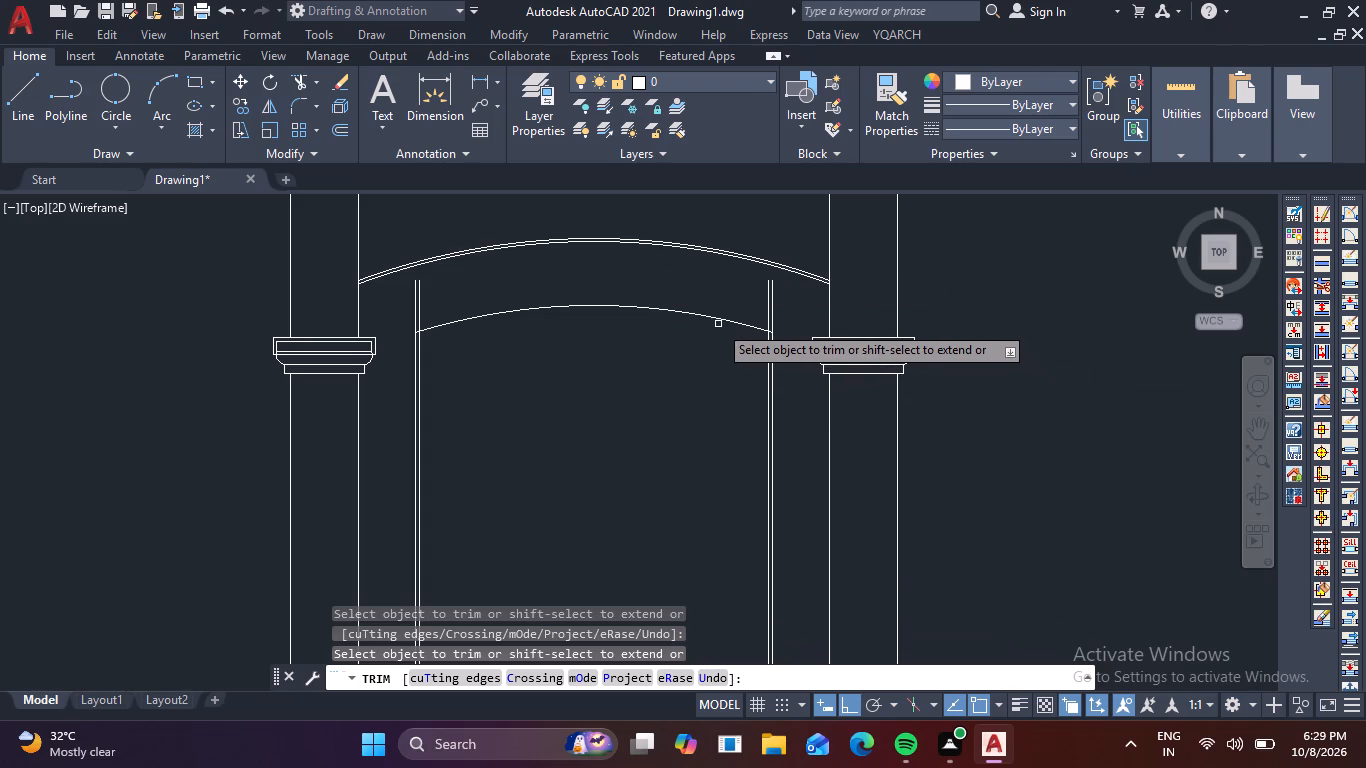
{"action": "key", "text": "Escape"}
Offset the lower arc 0.01 upward to make a double arc line over the opening.
{"action": "key", "text": "o"}
{"action": "key", "text": "Return"}
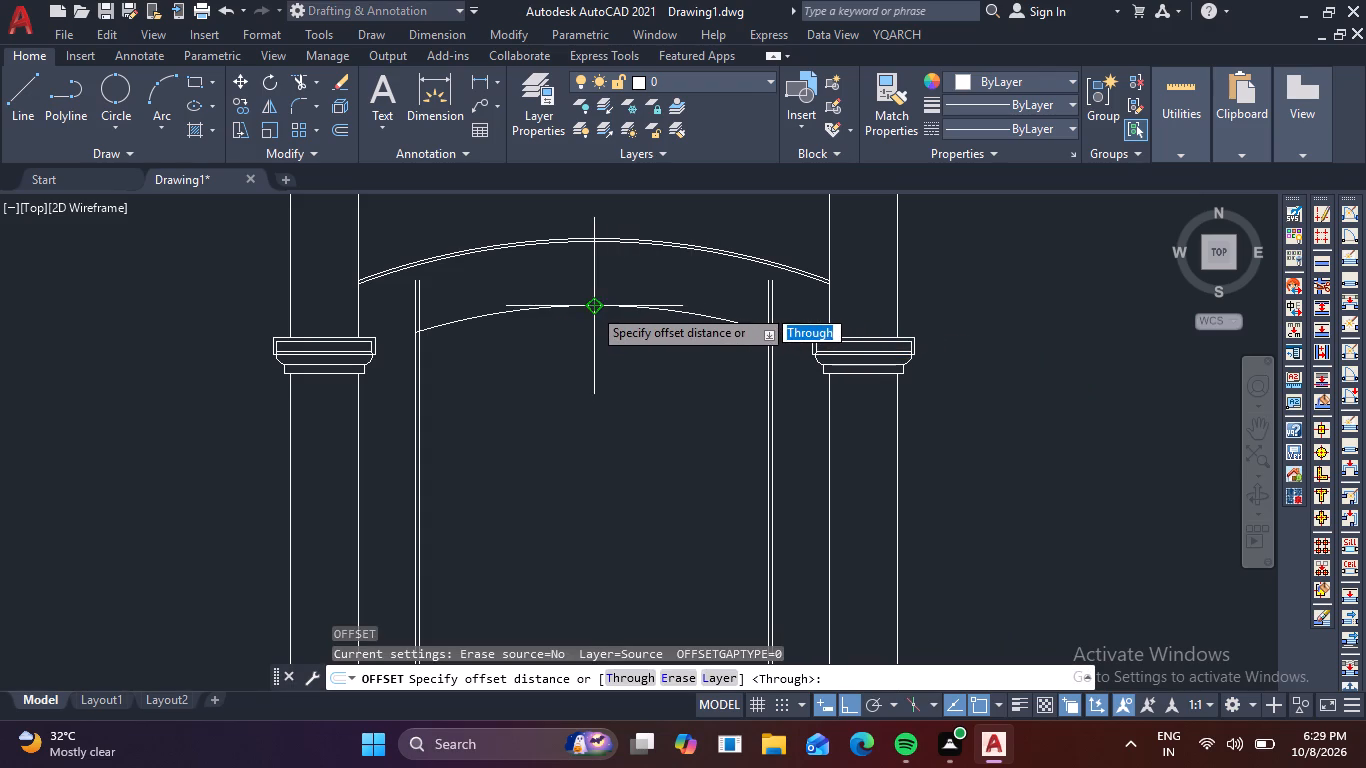
{"action": "type", "text": ".01"}
{"action": "key", "text": "Return"}
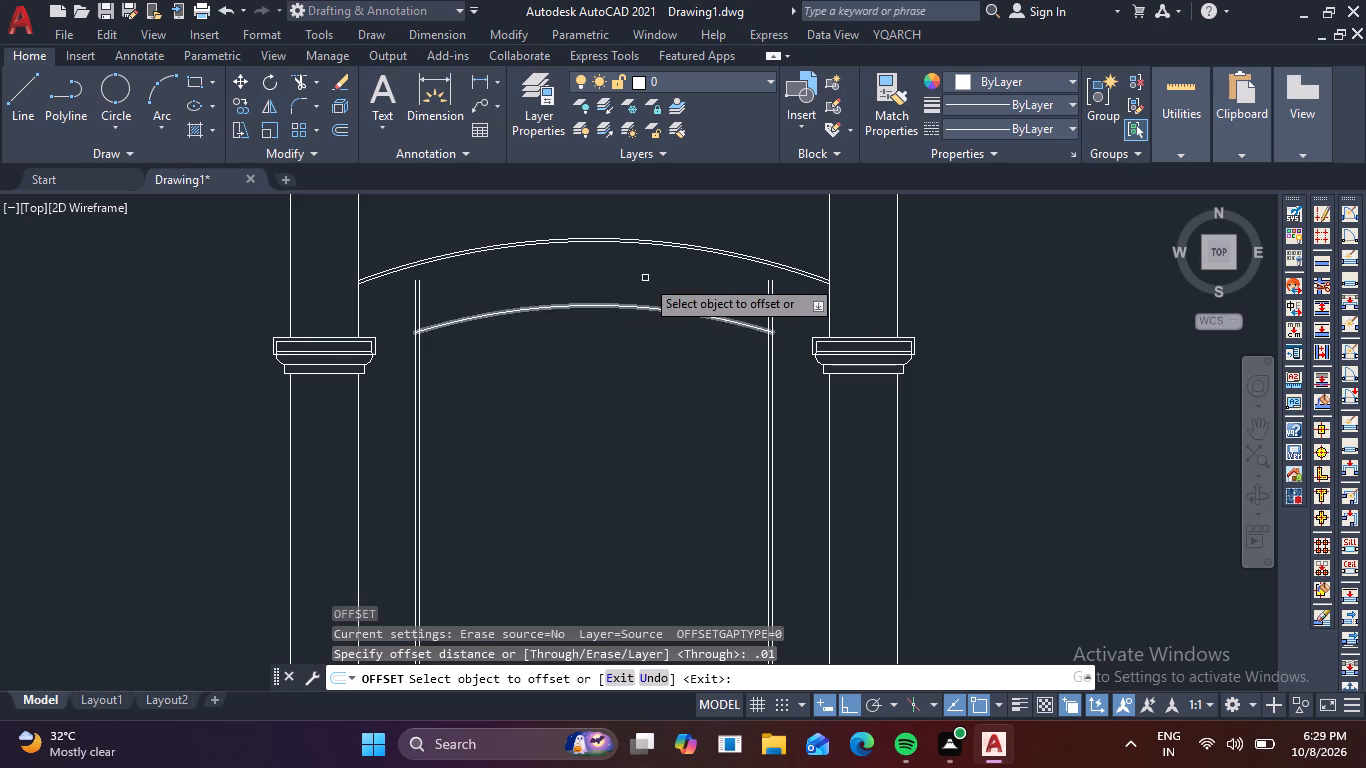
{"action": "left_click", "coordinate": [655, 309]}
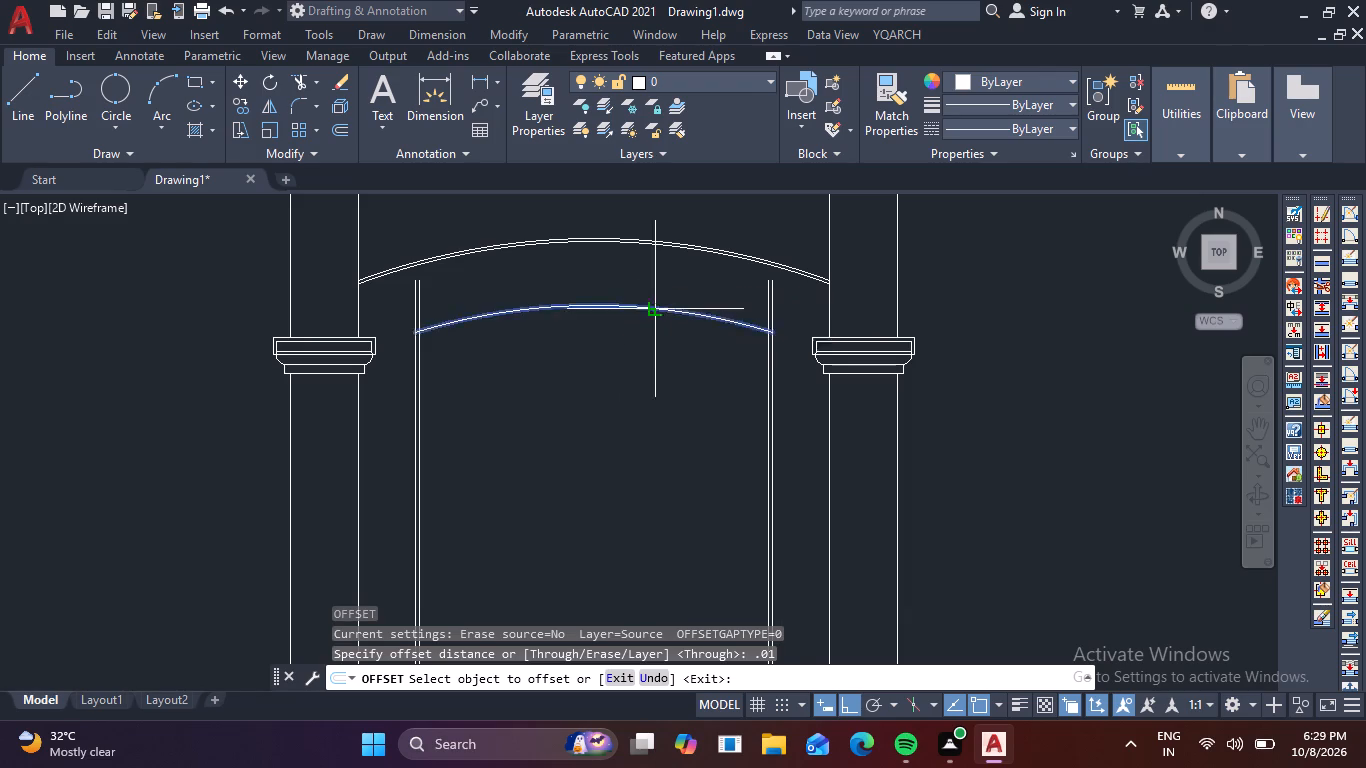
{"action": "left_click", "coordinate": [669, 290]}
{"action": "scroll", "coordinate": [778, 329], "scroll_direction": "up", "scroll_amount": 3}
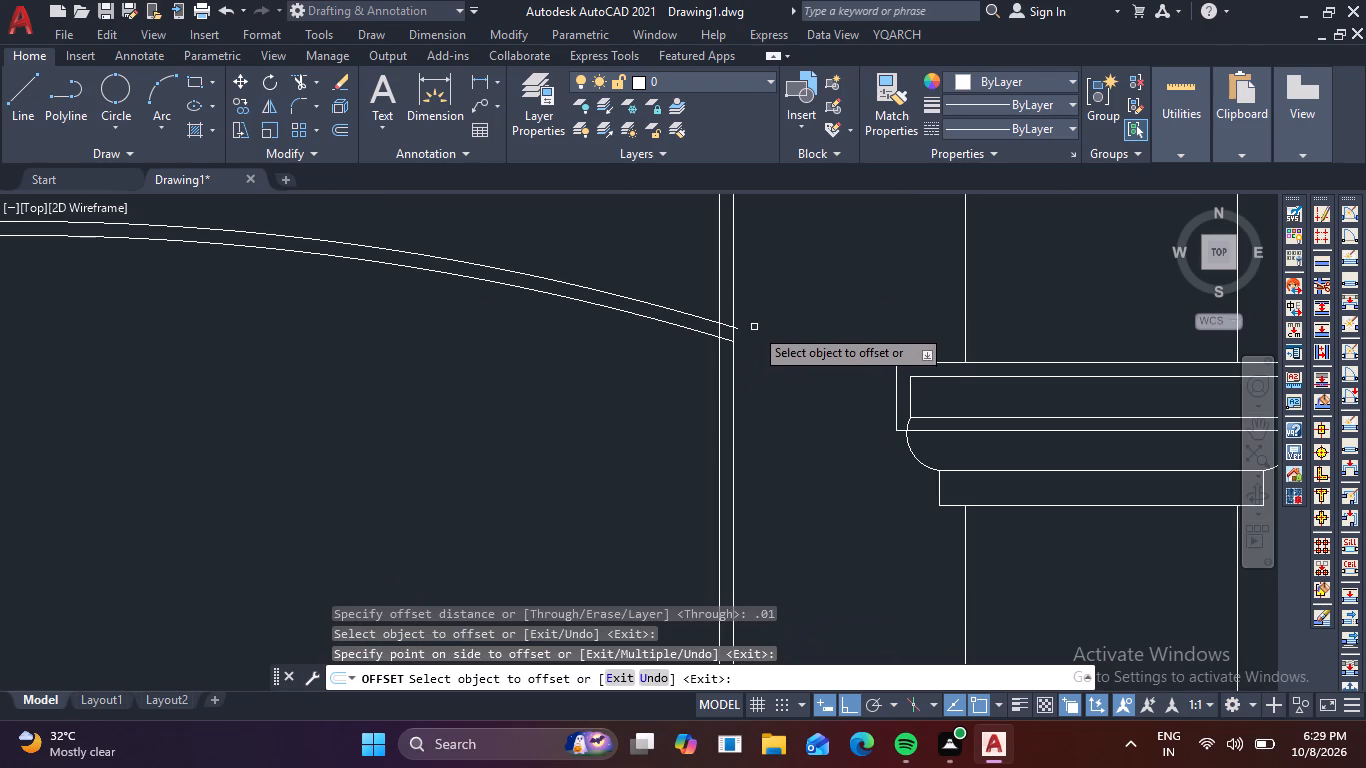
{"action": "key", "text": "Escape"}
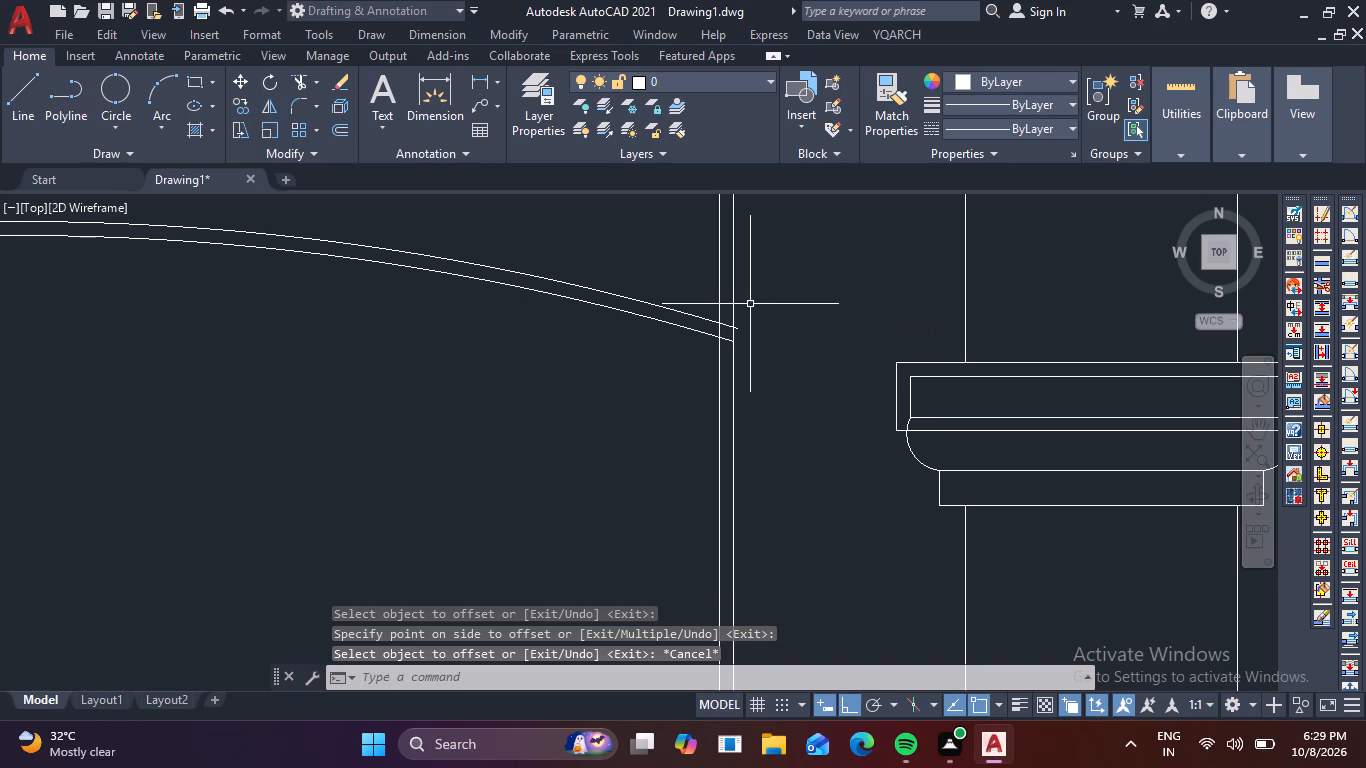
Trim the opening's paired vertical lines where they rise above the lower double arc on both sides.
{"action": "type", "text": "tr"}
{"action": "key", "text": "space"}
{"action": "left_click_drag", "start_coordinate": [743, 299], "coordinate": [704, 292]}
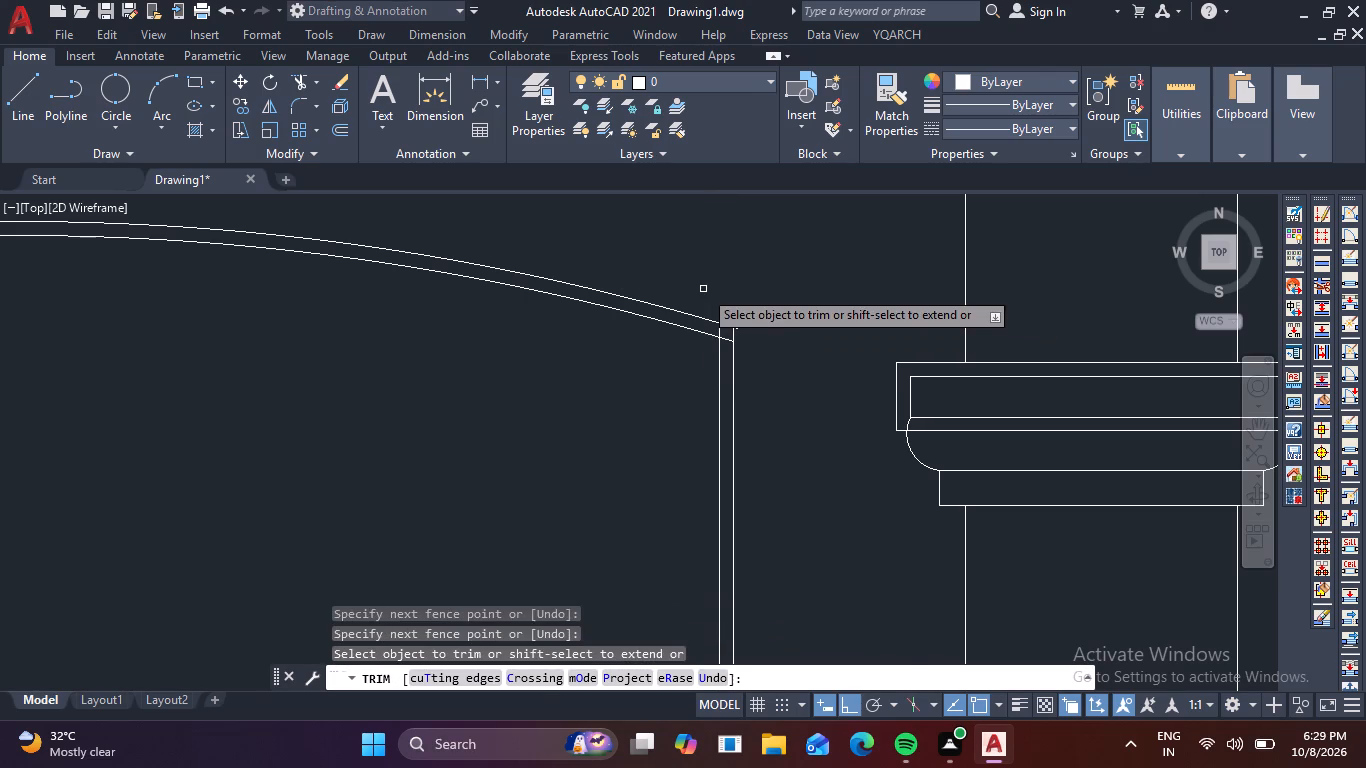
{"action": "scroll", "coordinate": [700, 284], "scroll_direction": "down", "scroll_amount": 2}
{"action": "left_click_drag", "start_coordinate": [118, 266], "coordinate": [179, 257]}
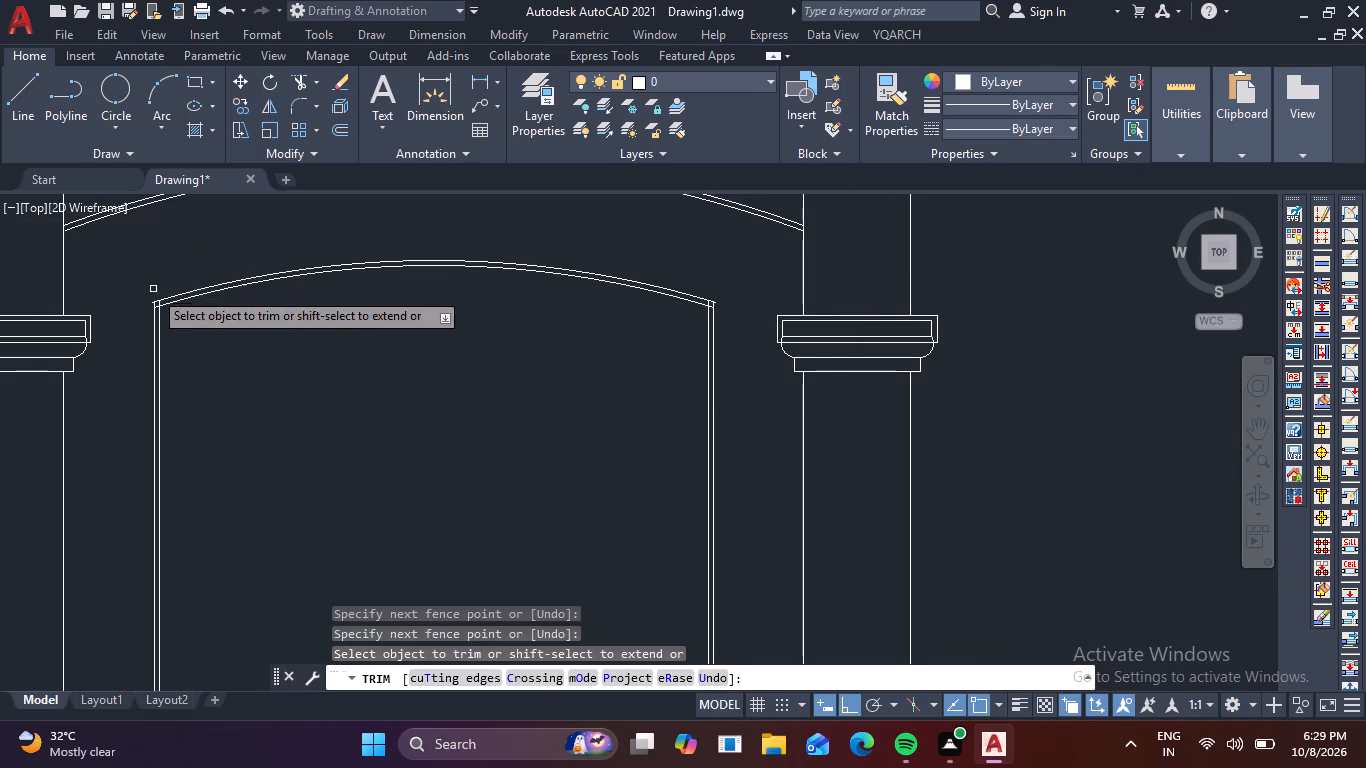
Trim the overhanging arc end and crossing segments at the opening's upper-left corner so the double lines meet cleanly.
{"action": "scroll", "coordinate": [142, 322], "scroll_direction": "up", "scroll_amount": 4}
{"action": "middle_click_drag", "start_coordinate": [212, 250], "coordinate": [243, 331]}
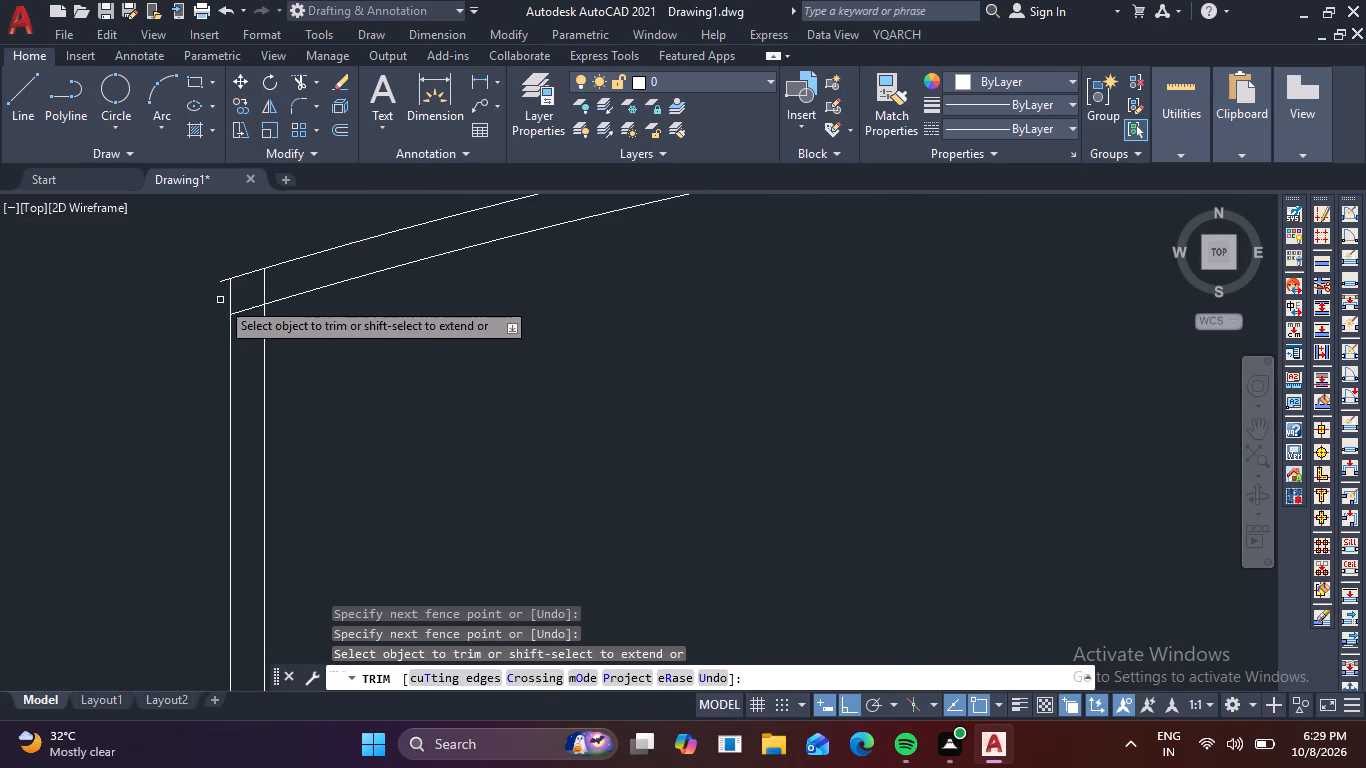
{"action": "scroll", "coordinate": [212, 289], "scroll_direction": "up", "scroll_amount": 3}
{"action": "left_click", "coordinate": [230, 274]}
{"action": "left_click_drag", "start_coordinate": [364, 270], "coordinate": [358, 272]}
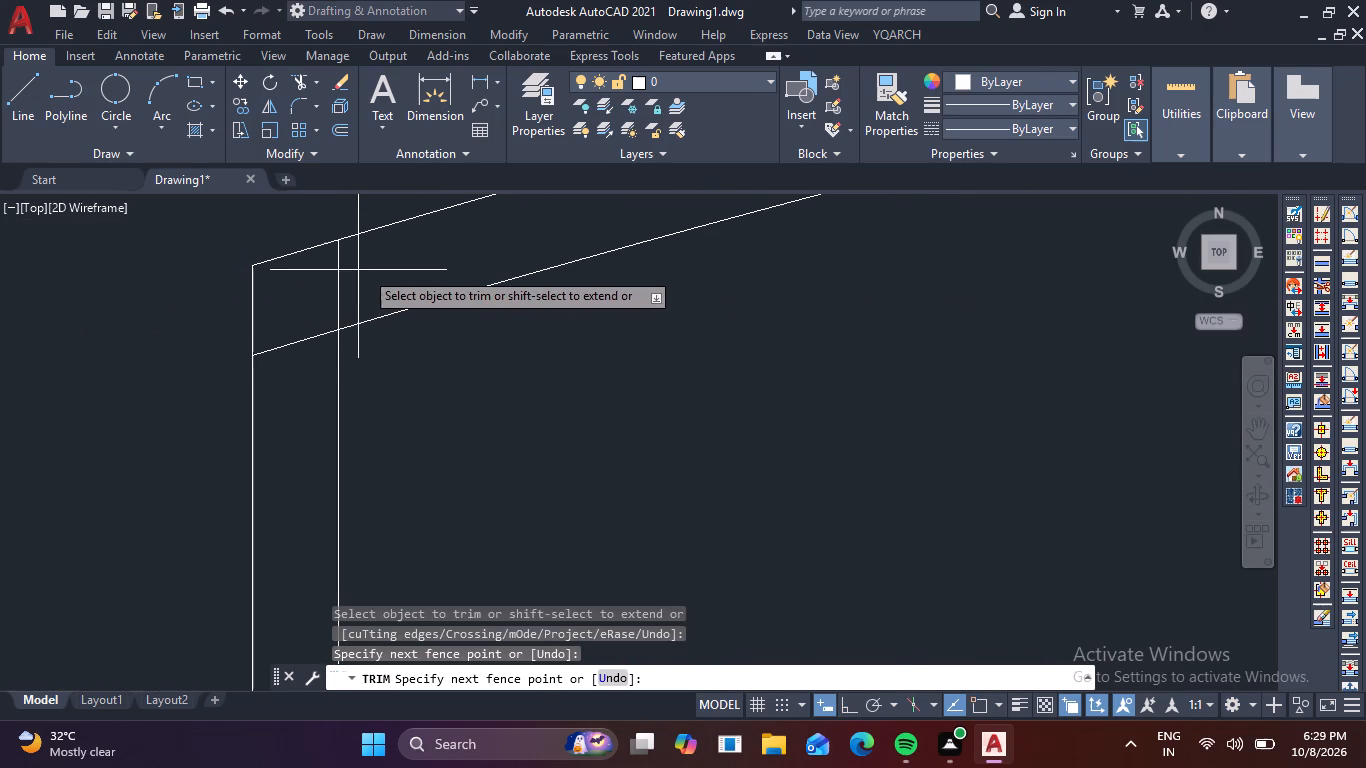
{"action": "left_click_drag", "start_coordinate": [358, 272], "coordinate": [303, 373]}
{"action": "scroll", "coordinate": [327, 355], "scroll_direction": "down", "scroll_amount": 3}
{"action": "middle_click_drag", "start_coordinate": [686, 370], "coordinate": [436, 401]}
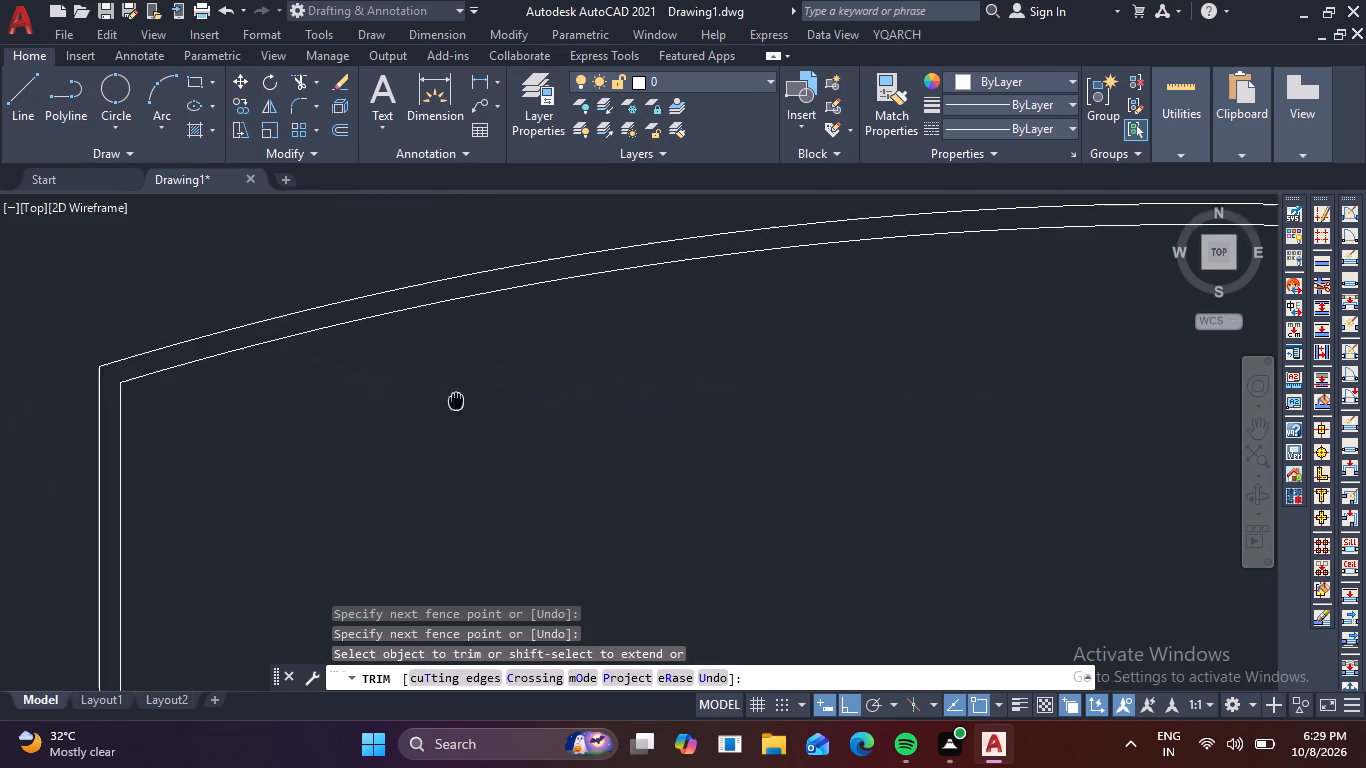
{"action": "middle_click_drag", "start_coordinate": [436, 401], "coordinate": [335, 411]}
Trim the overhanging arc end and crossing segments at the opening's upper-right corner to match the other corner.
{"action": "scroll", "coordinate": [334, 412], "scroll_direction": "down", "scroll_amount": 3}
{"action": "scroll", "coordinate": [781, 407], "scroll_direction": "up", "scroll_amount": 5}
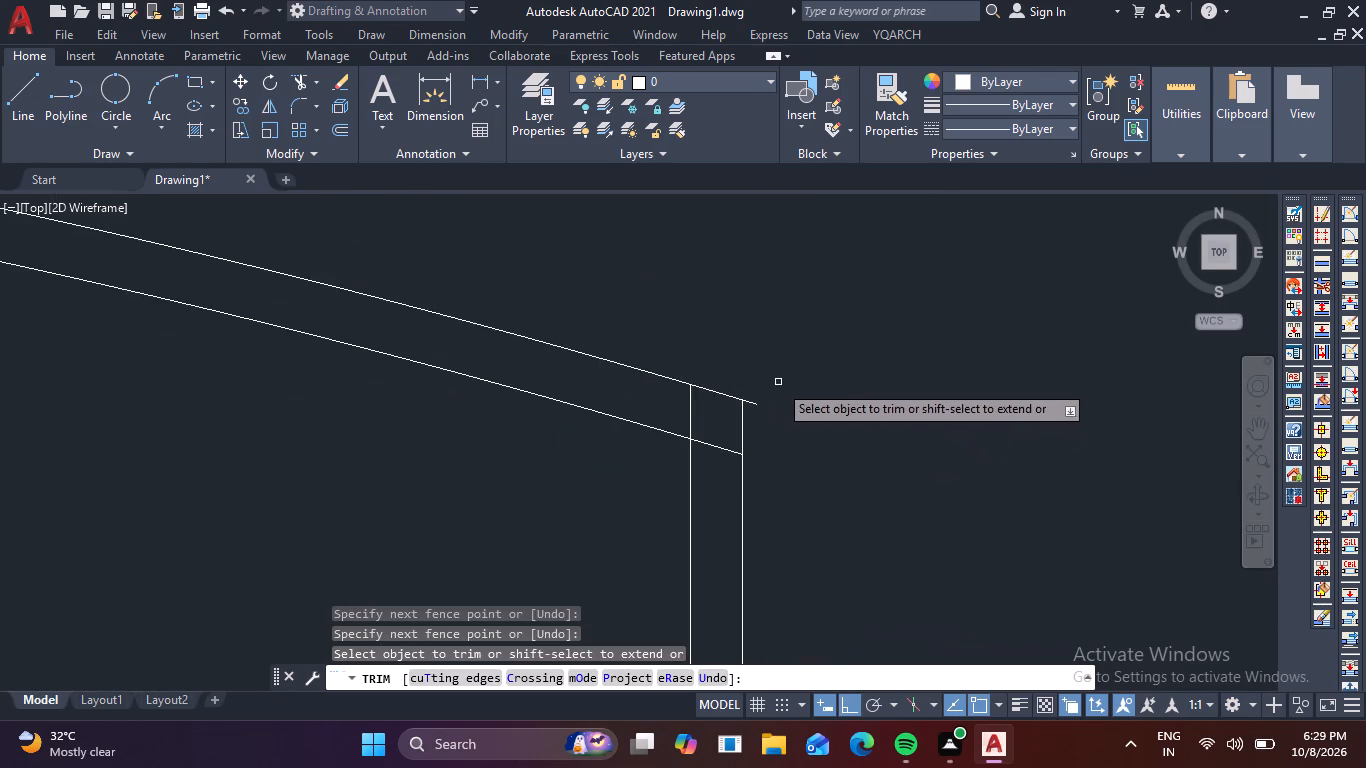
{"action": "scroll", "coordinate": [751, 411], "scroll_direction": "up", "scroll_amount": 2}
{"action": "left_click", "coordinate": [748, 393]}
{"action": "left_click_drag", "start_coordinate": [559, 417], "coordinate": [652, 482]}
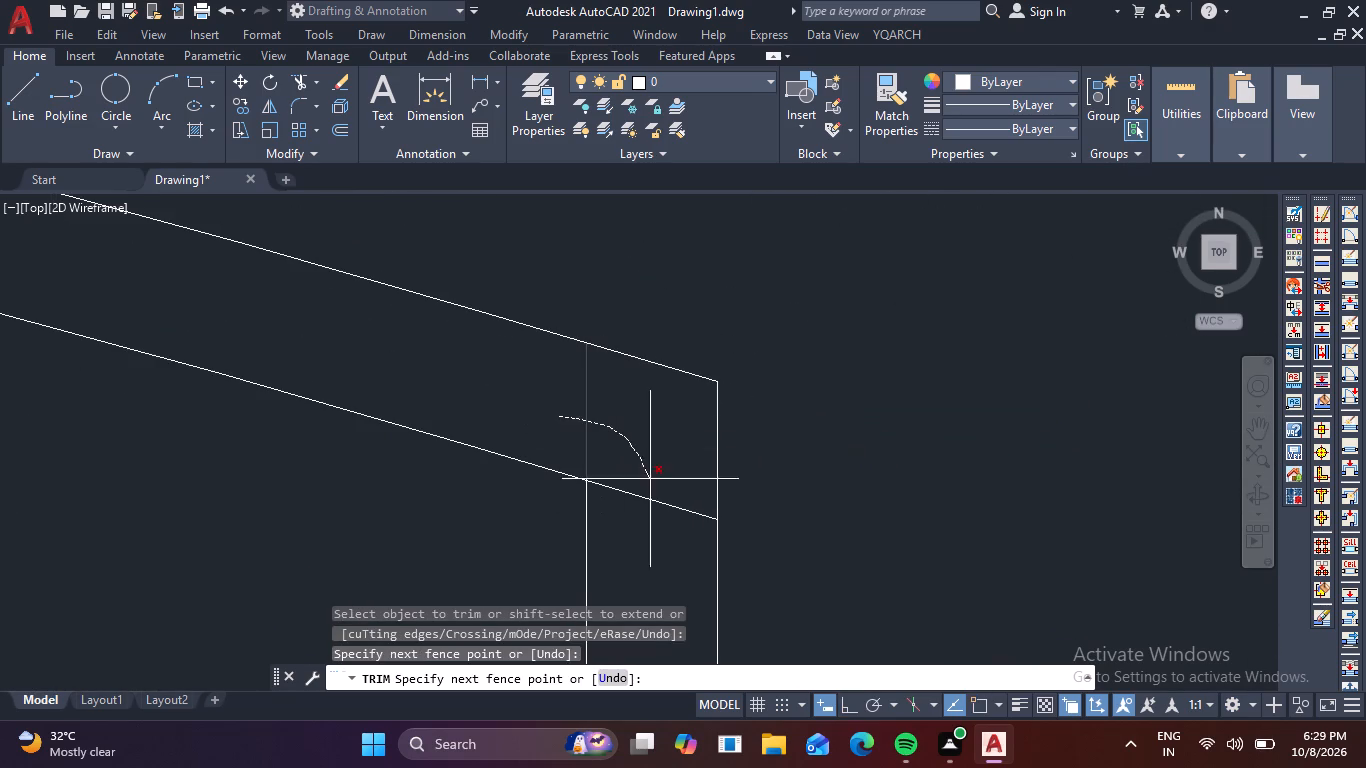
{"action": "left_click_drag", "start_coordinate": [652, 482], "coordinate": [661, 536]}
{"action": "scroll", "coordinate": [656, 516], "scroll_direction": "down", "scroll_amount": 3}
{"action": "scroll", "coordinate": [727, 467], "scroll_direction": "down", "scroll_amount": 5}
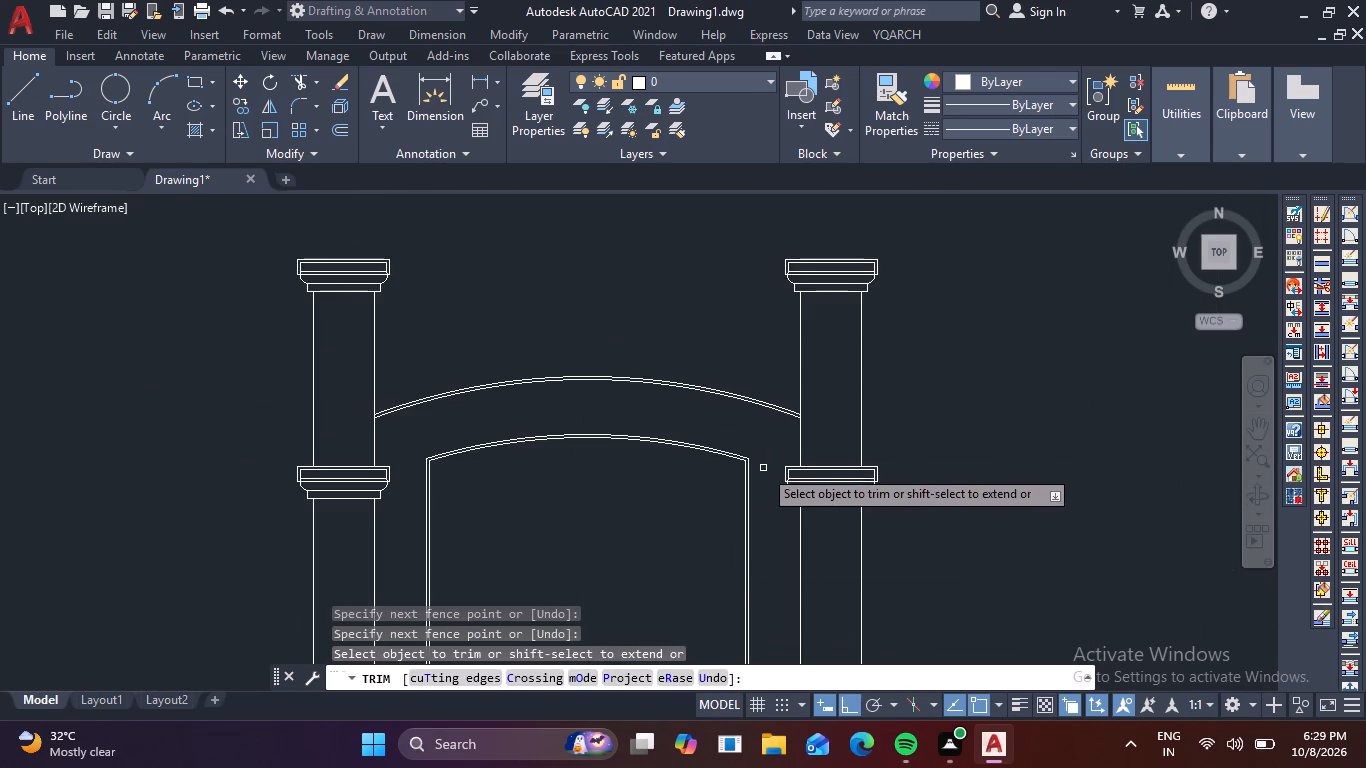
{"action": "middle_click_drag", "start_coordinate": [649, 543], "coordinate": [655, 345]}
{"action": "scroll", "coordinate": [650, 349], "scroll_direction": "down", "scroll_amount": 2}
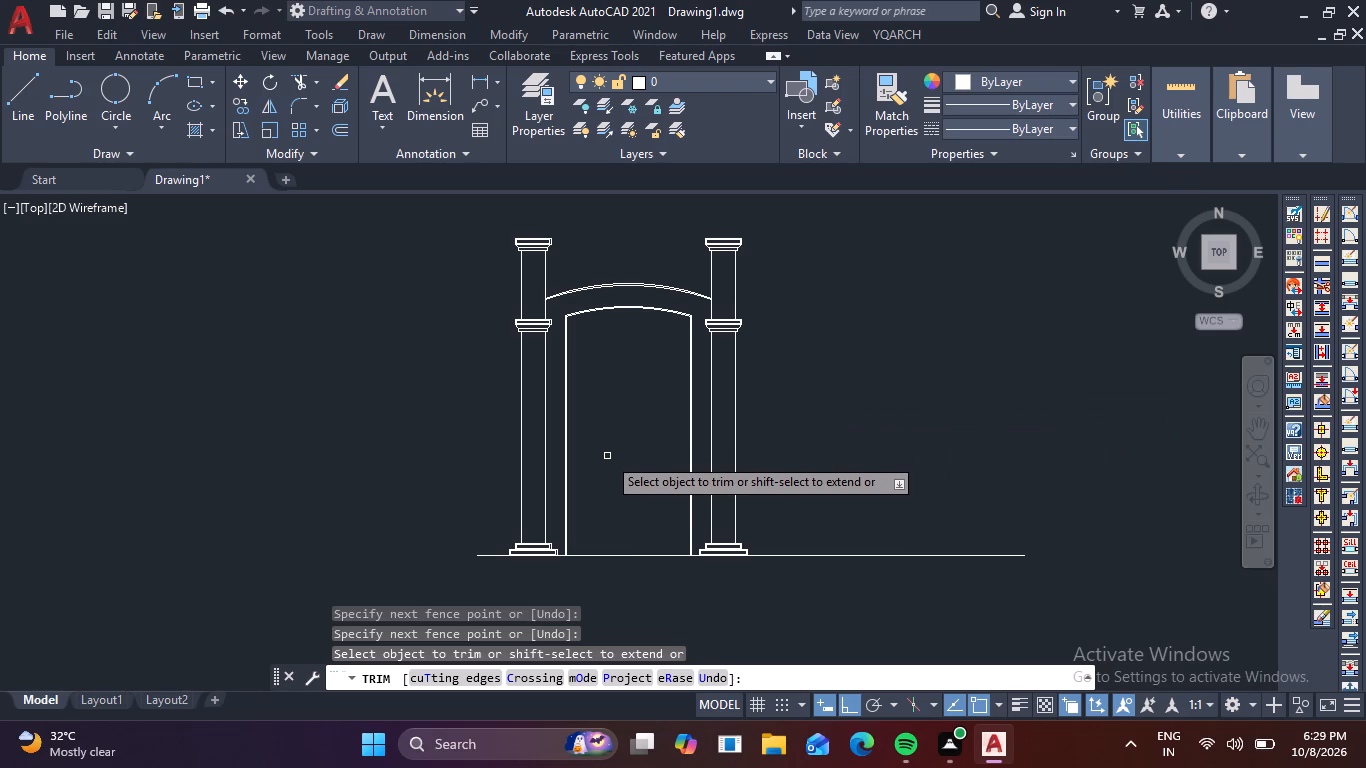
{"action": "key", "text": "Escape"}
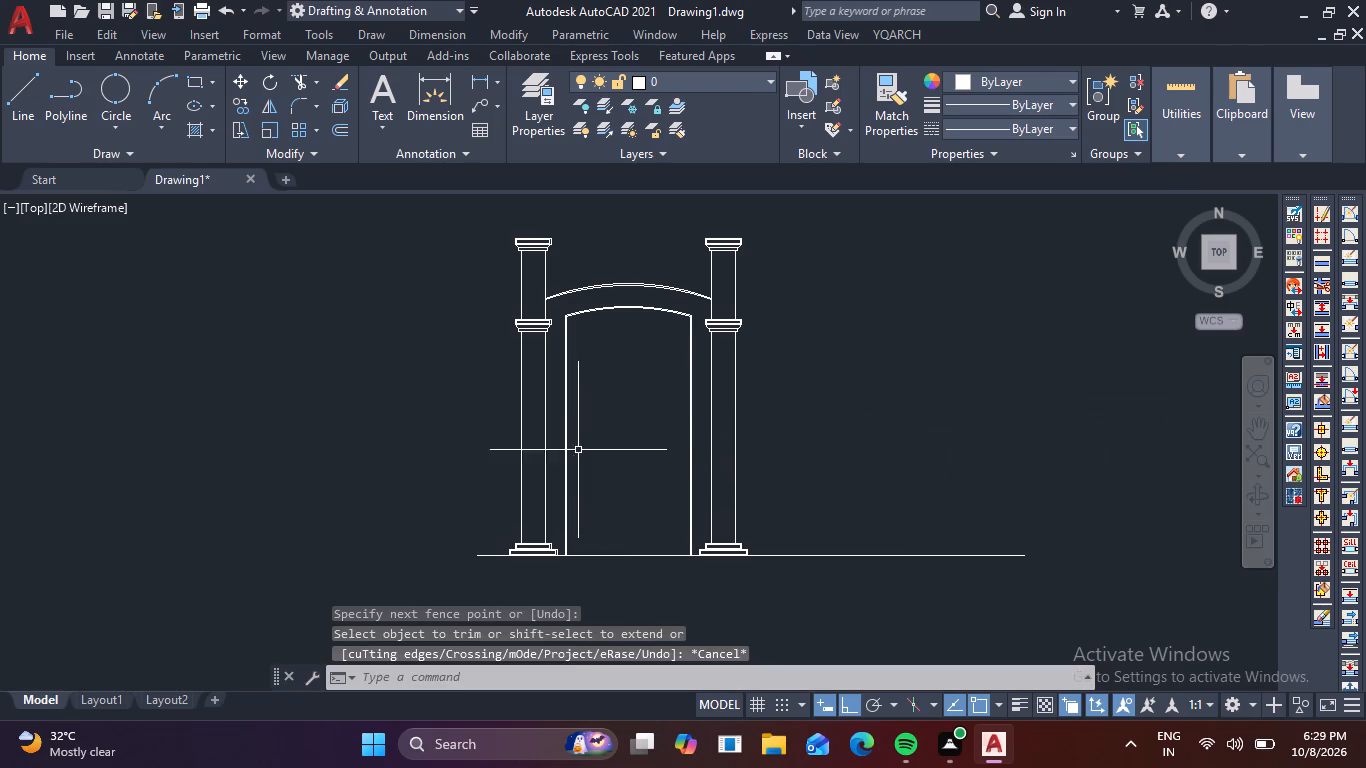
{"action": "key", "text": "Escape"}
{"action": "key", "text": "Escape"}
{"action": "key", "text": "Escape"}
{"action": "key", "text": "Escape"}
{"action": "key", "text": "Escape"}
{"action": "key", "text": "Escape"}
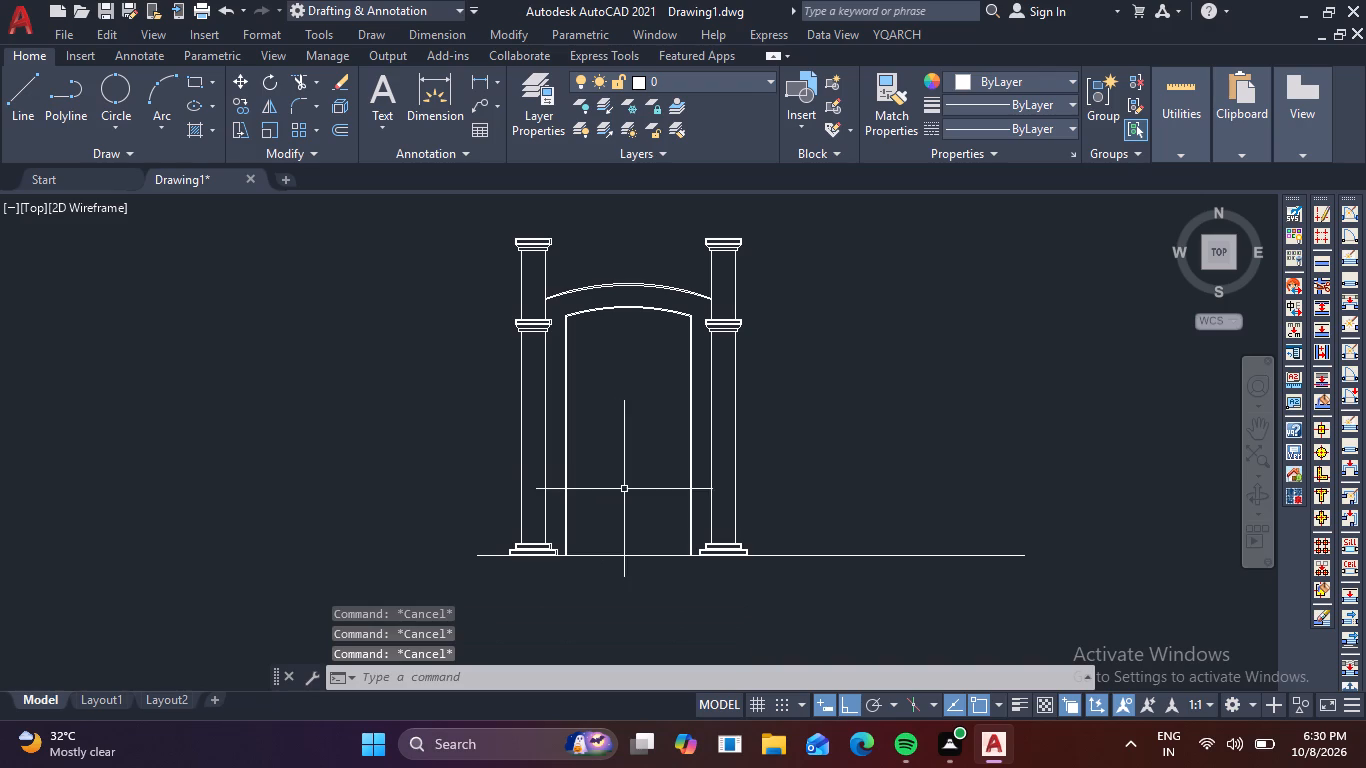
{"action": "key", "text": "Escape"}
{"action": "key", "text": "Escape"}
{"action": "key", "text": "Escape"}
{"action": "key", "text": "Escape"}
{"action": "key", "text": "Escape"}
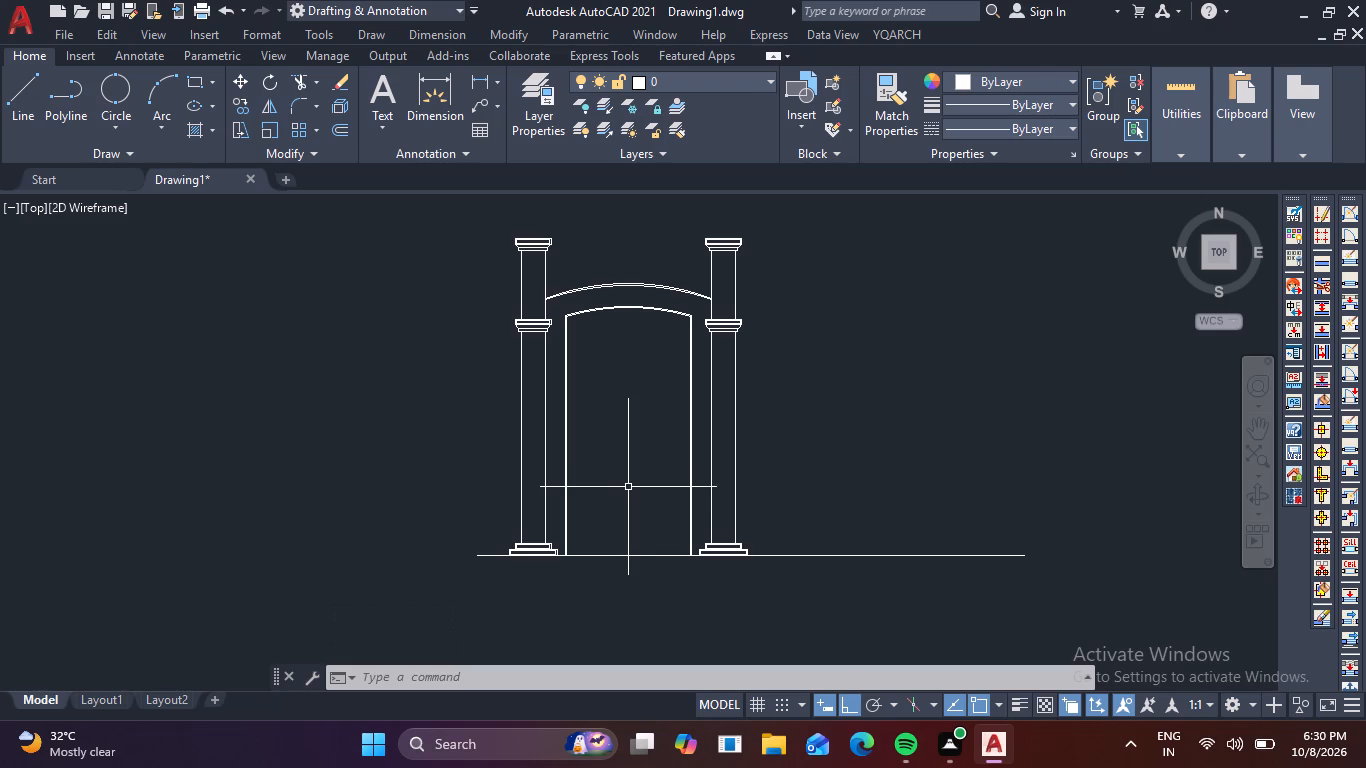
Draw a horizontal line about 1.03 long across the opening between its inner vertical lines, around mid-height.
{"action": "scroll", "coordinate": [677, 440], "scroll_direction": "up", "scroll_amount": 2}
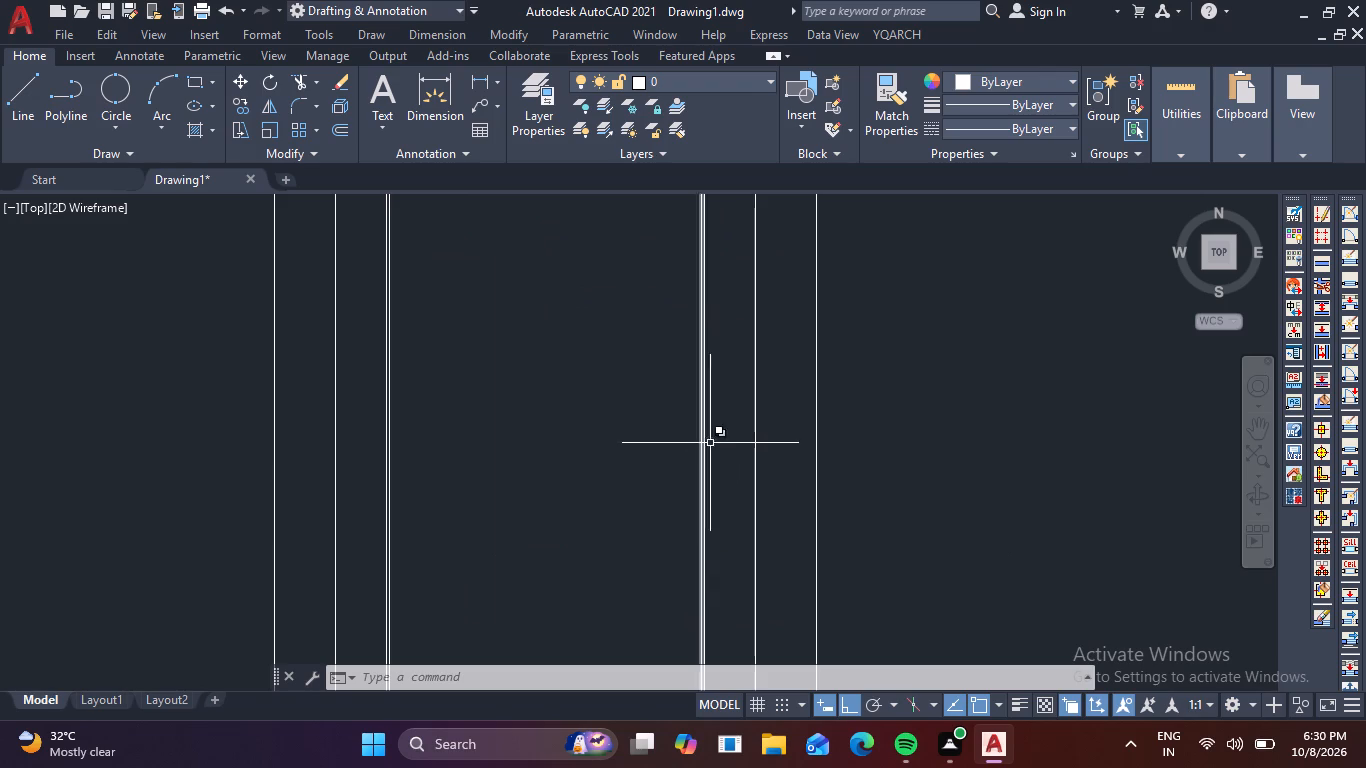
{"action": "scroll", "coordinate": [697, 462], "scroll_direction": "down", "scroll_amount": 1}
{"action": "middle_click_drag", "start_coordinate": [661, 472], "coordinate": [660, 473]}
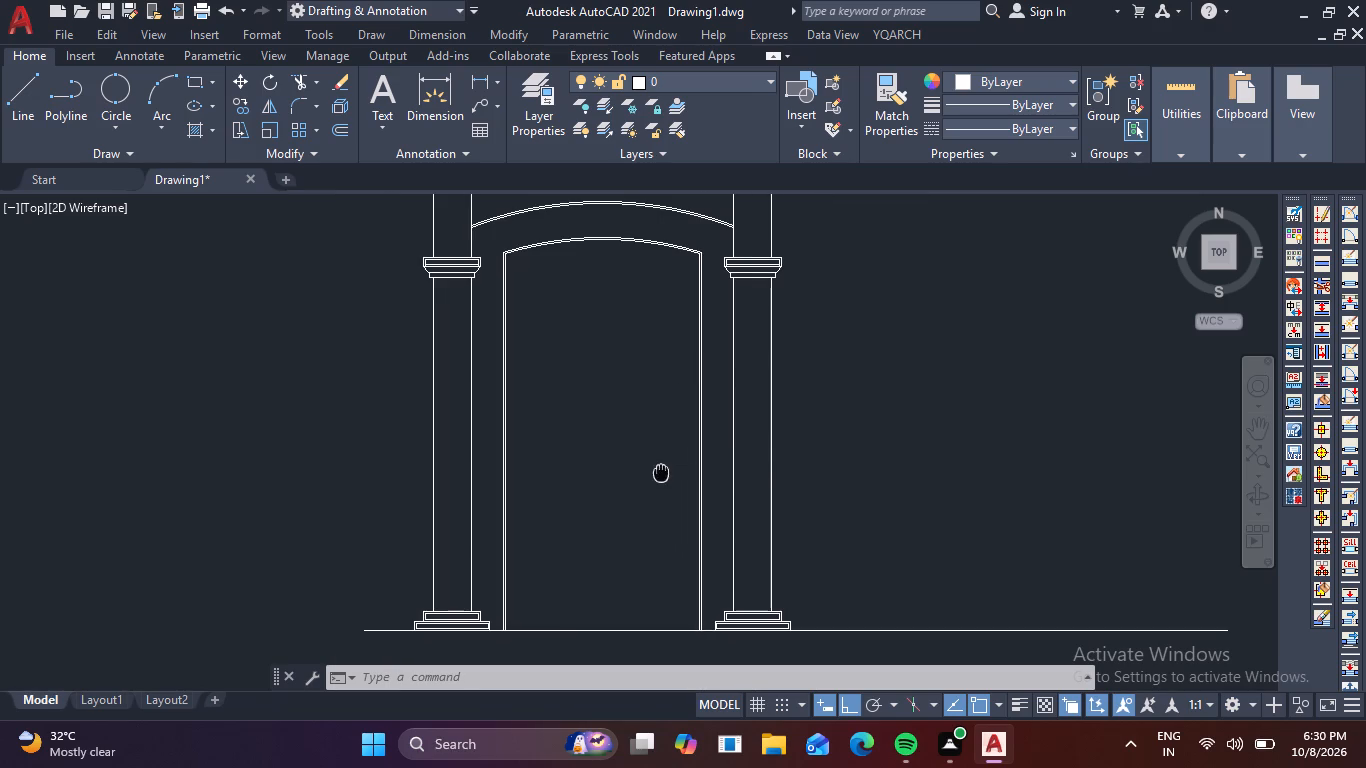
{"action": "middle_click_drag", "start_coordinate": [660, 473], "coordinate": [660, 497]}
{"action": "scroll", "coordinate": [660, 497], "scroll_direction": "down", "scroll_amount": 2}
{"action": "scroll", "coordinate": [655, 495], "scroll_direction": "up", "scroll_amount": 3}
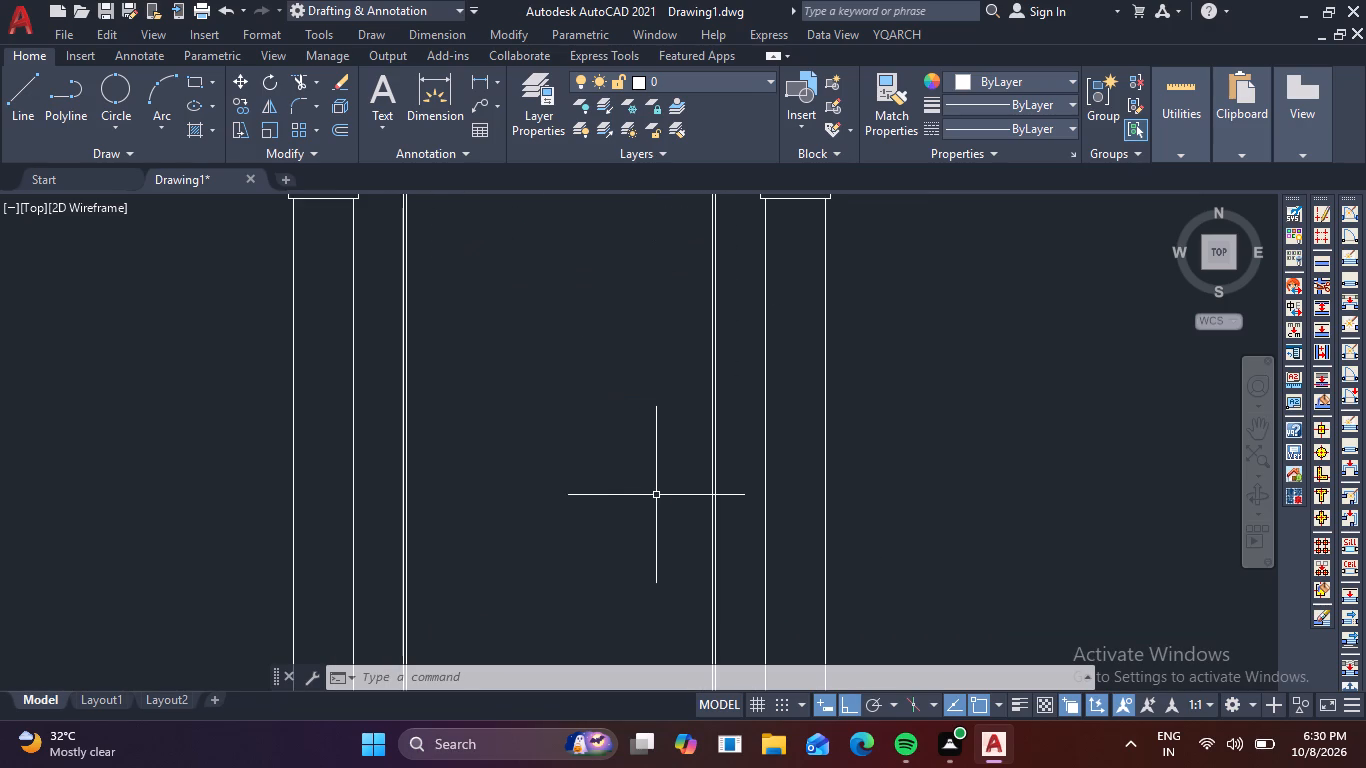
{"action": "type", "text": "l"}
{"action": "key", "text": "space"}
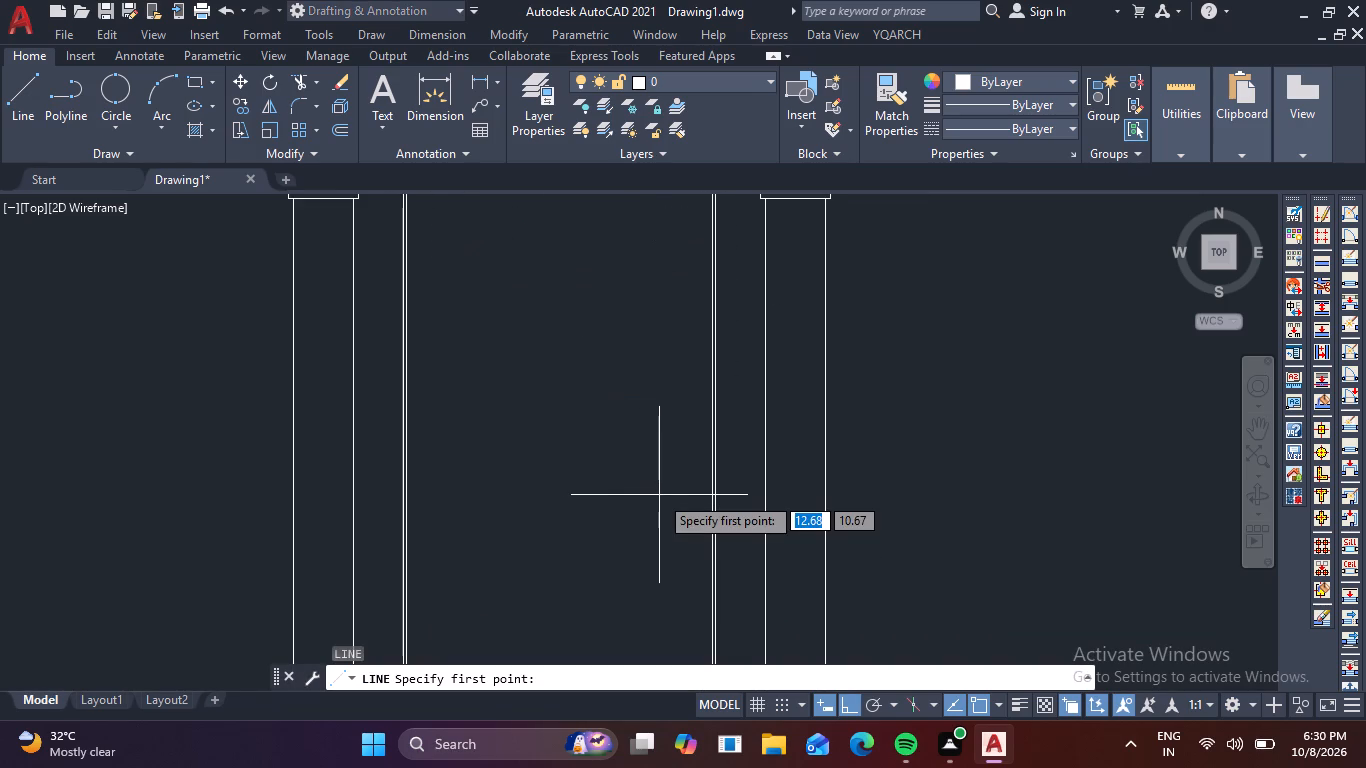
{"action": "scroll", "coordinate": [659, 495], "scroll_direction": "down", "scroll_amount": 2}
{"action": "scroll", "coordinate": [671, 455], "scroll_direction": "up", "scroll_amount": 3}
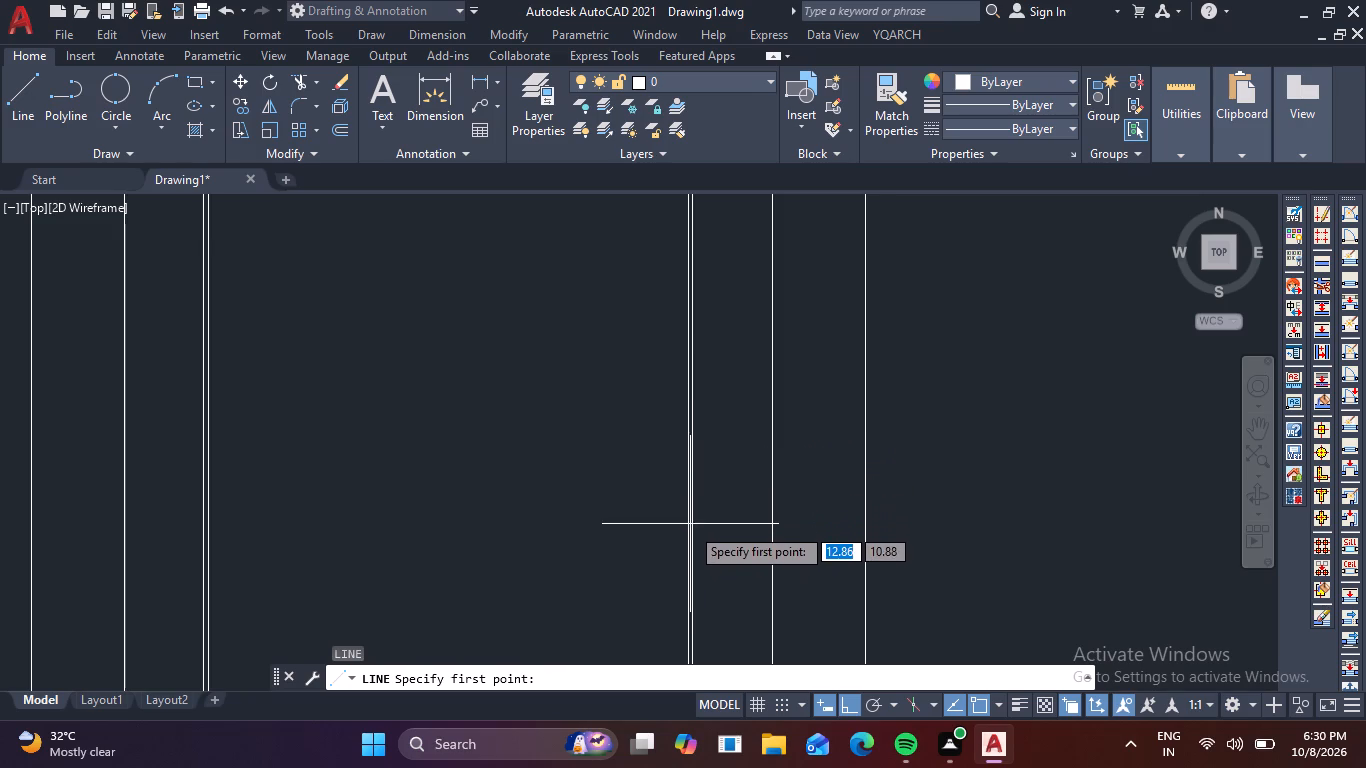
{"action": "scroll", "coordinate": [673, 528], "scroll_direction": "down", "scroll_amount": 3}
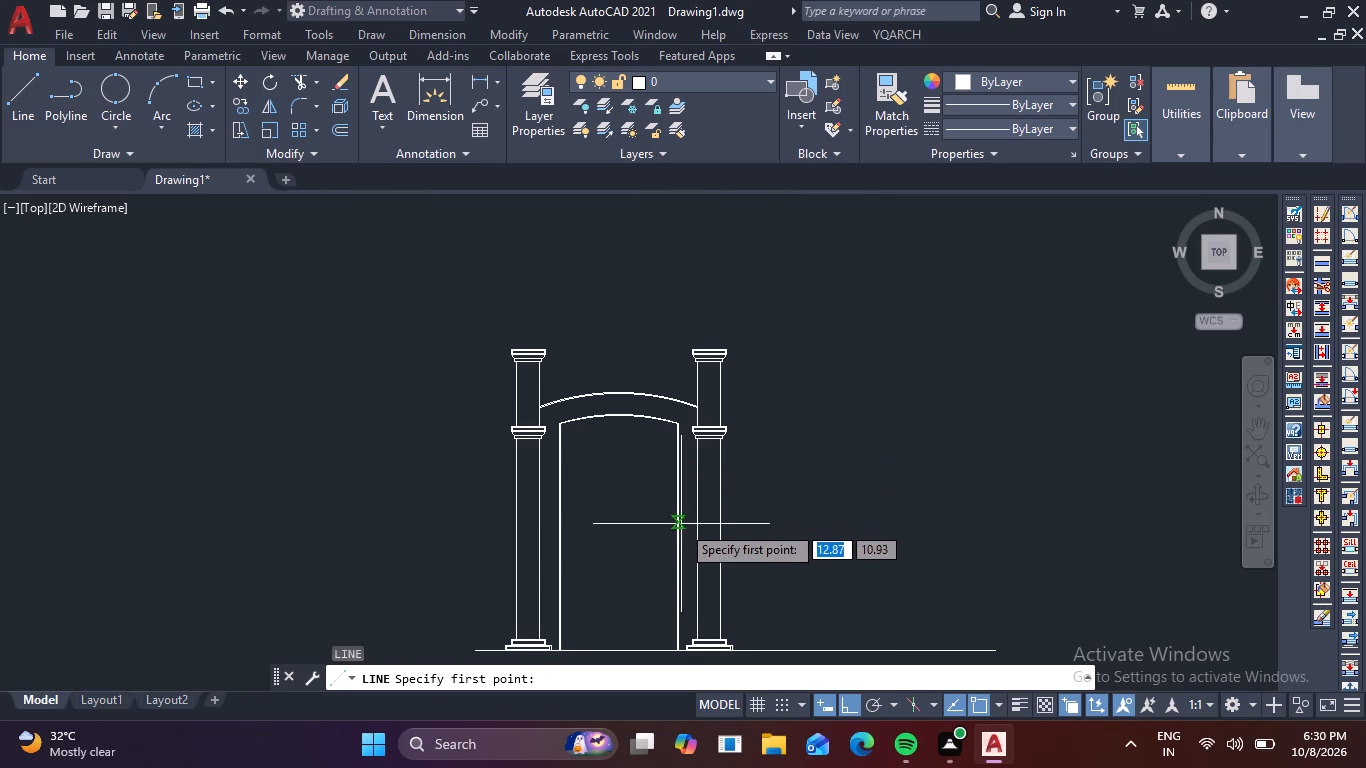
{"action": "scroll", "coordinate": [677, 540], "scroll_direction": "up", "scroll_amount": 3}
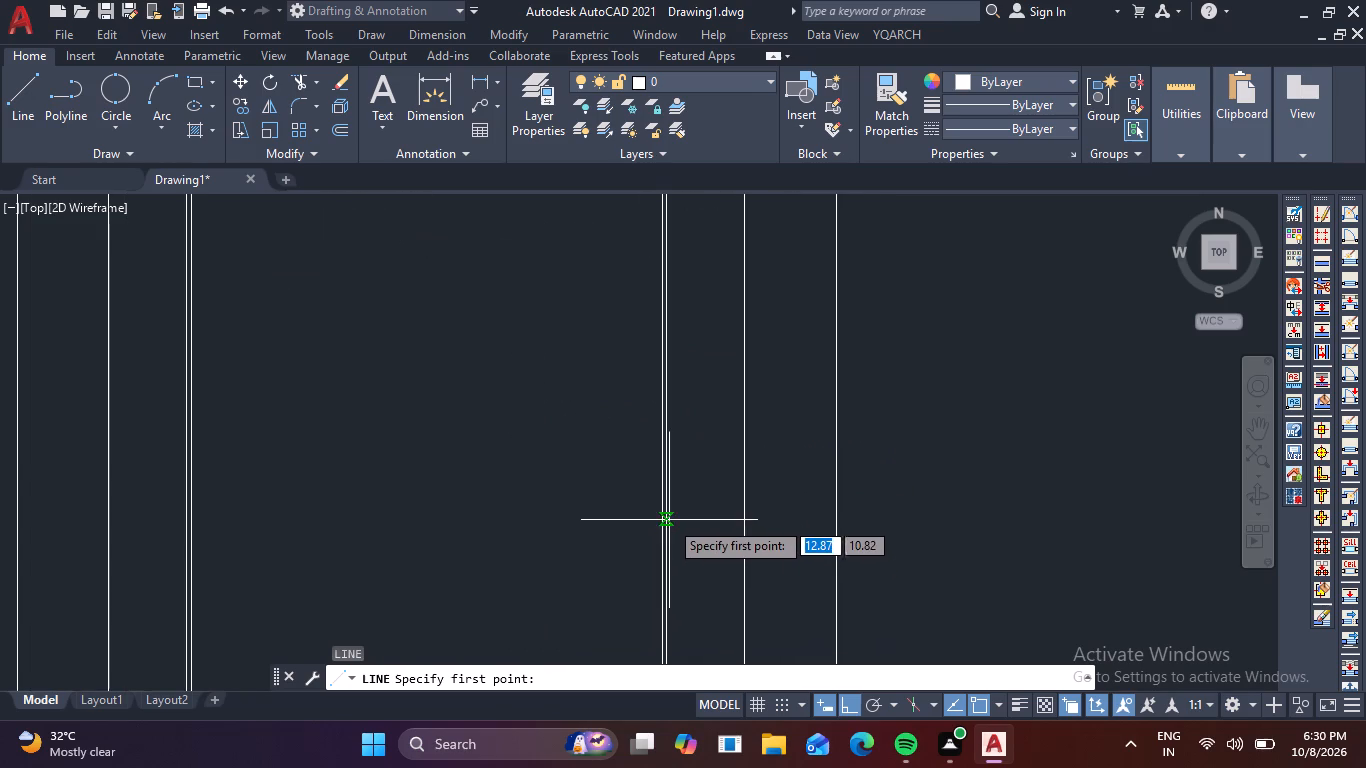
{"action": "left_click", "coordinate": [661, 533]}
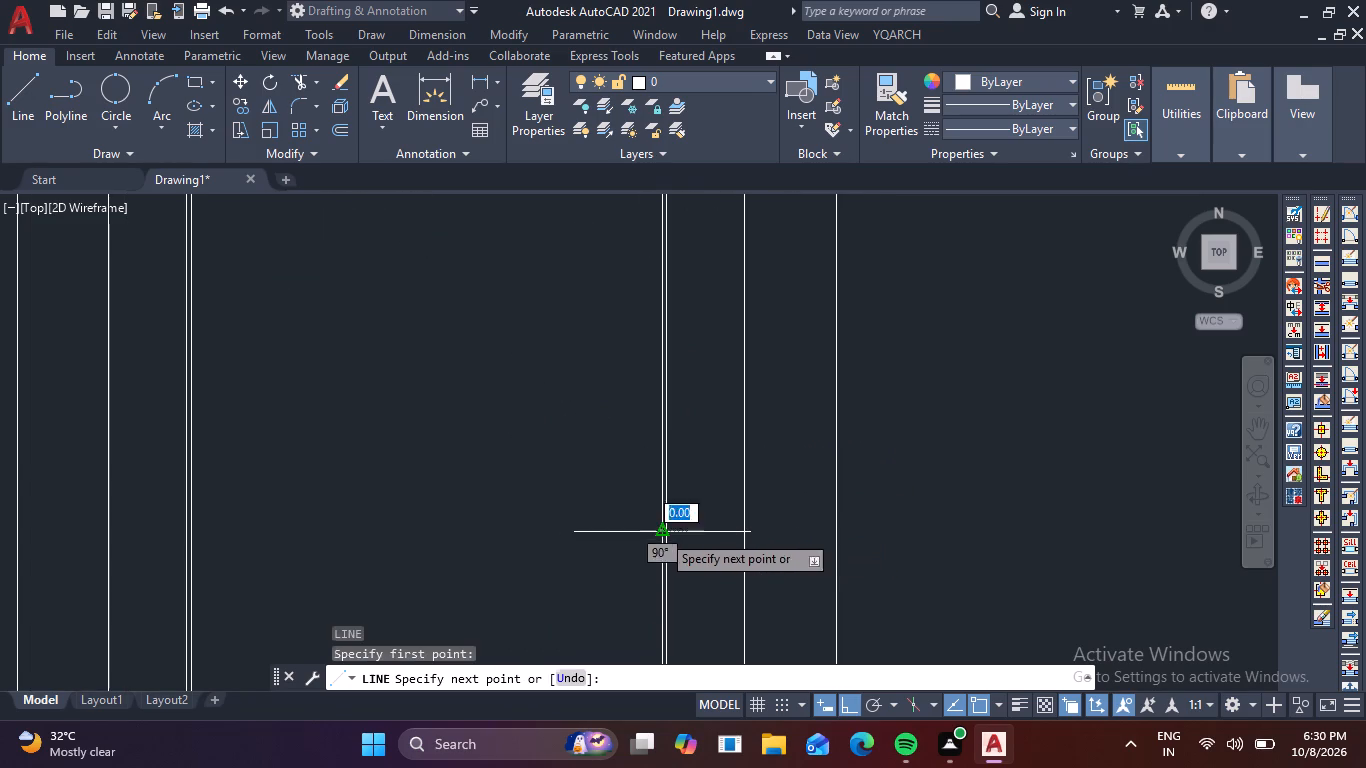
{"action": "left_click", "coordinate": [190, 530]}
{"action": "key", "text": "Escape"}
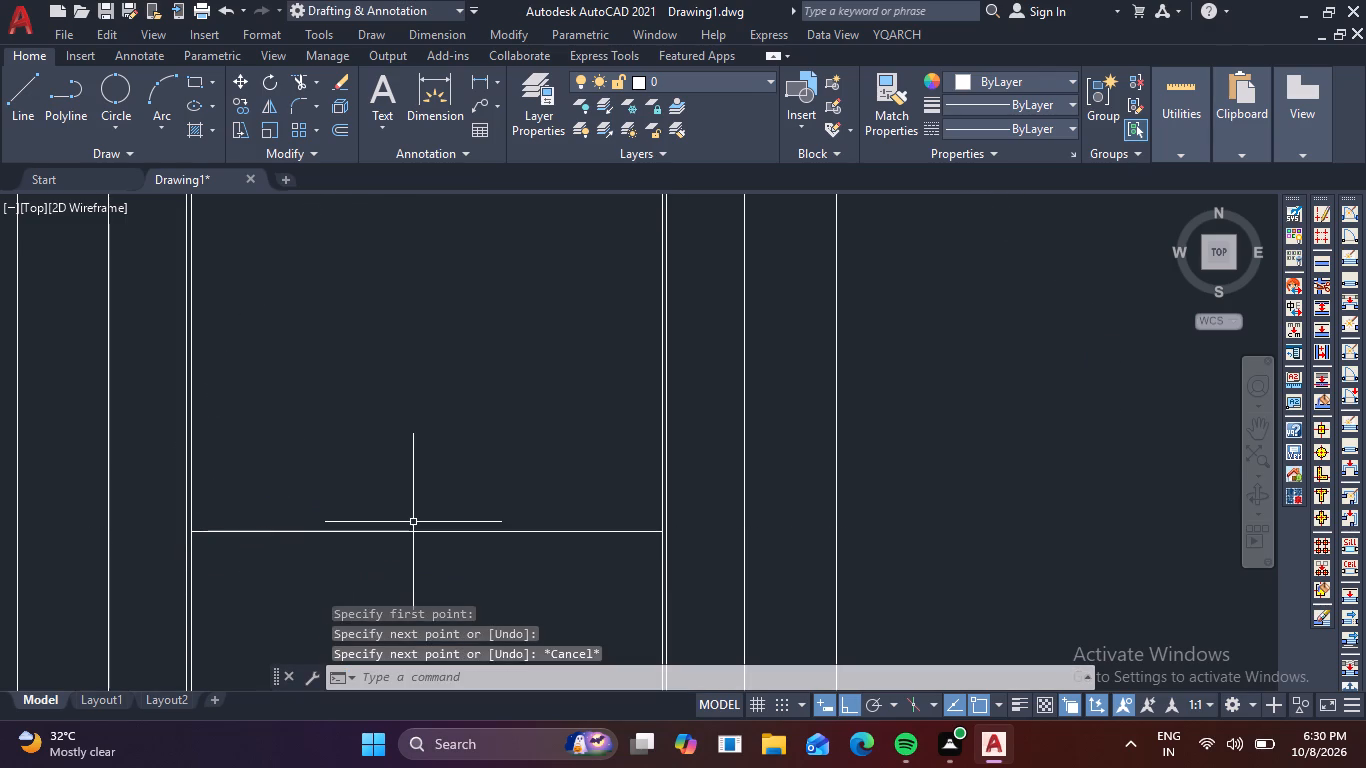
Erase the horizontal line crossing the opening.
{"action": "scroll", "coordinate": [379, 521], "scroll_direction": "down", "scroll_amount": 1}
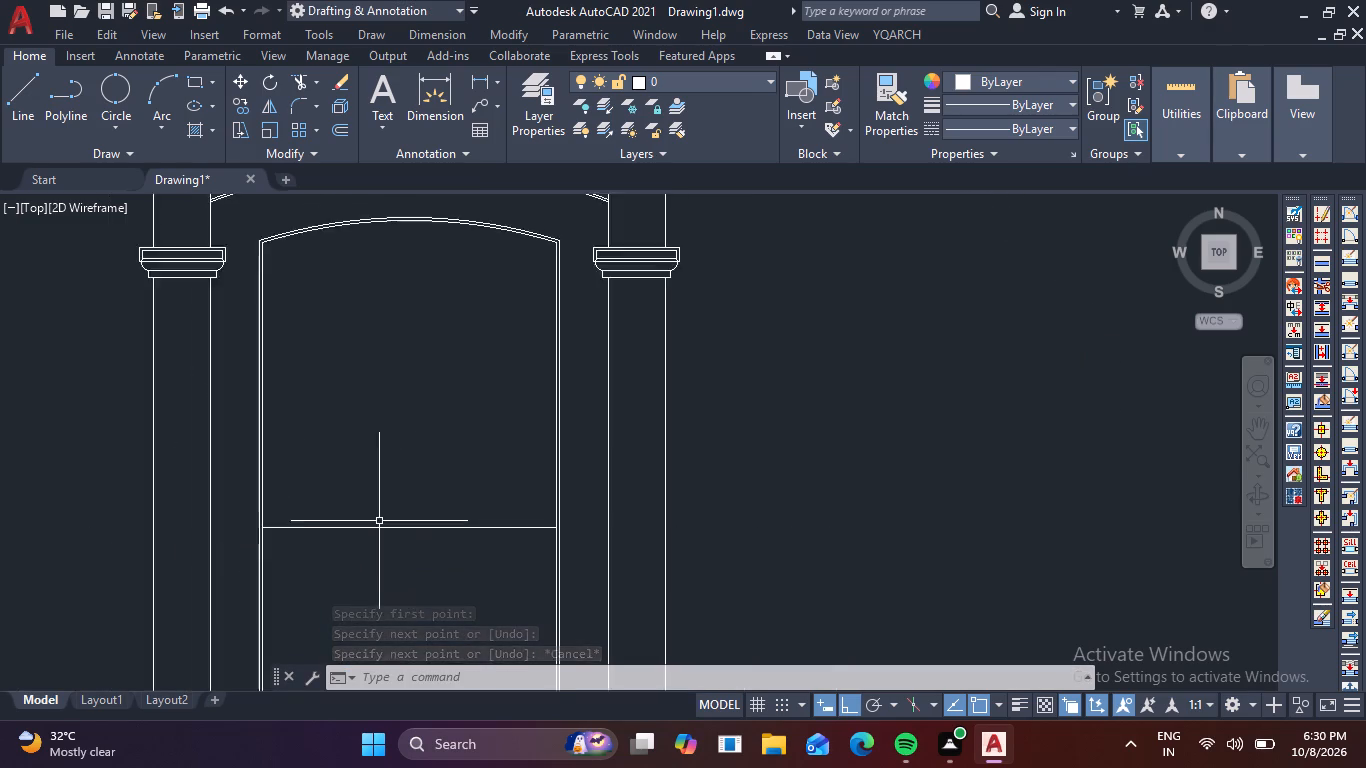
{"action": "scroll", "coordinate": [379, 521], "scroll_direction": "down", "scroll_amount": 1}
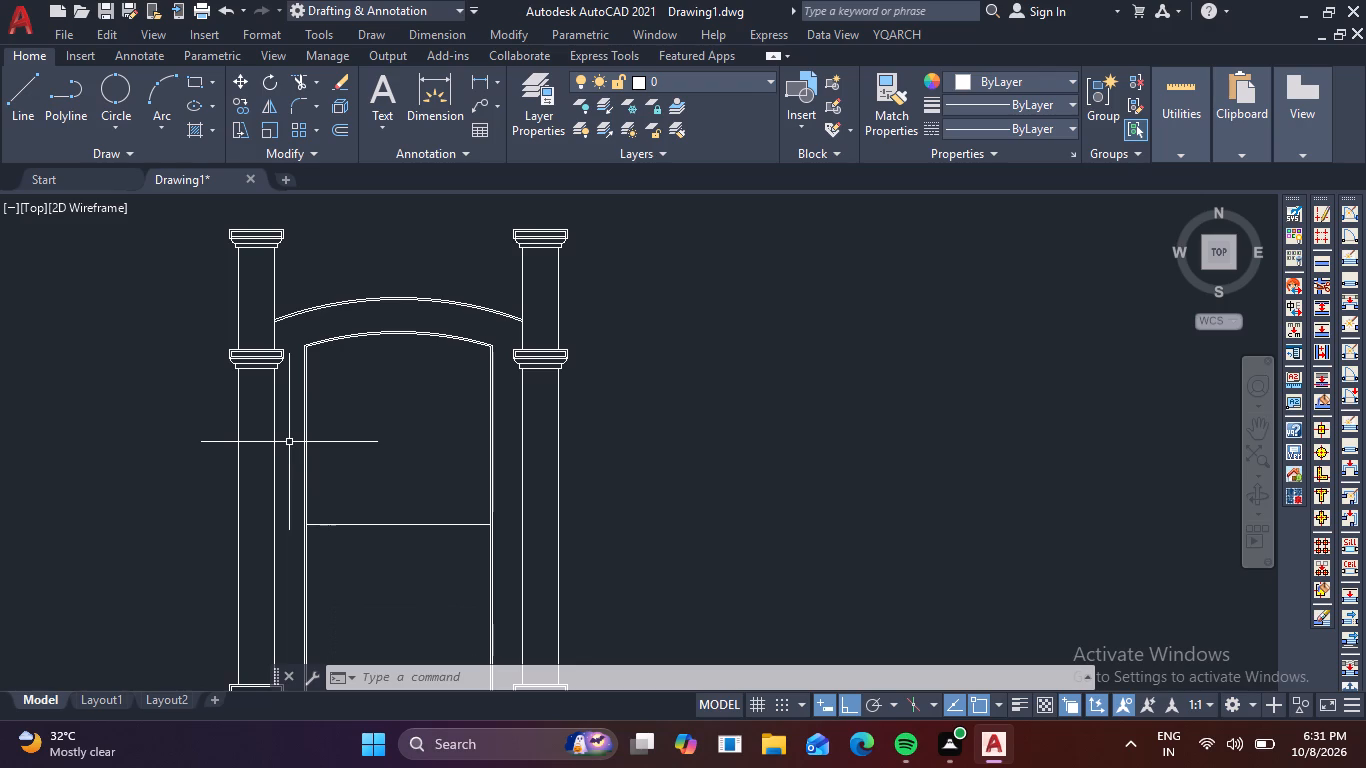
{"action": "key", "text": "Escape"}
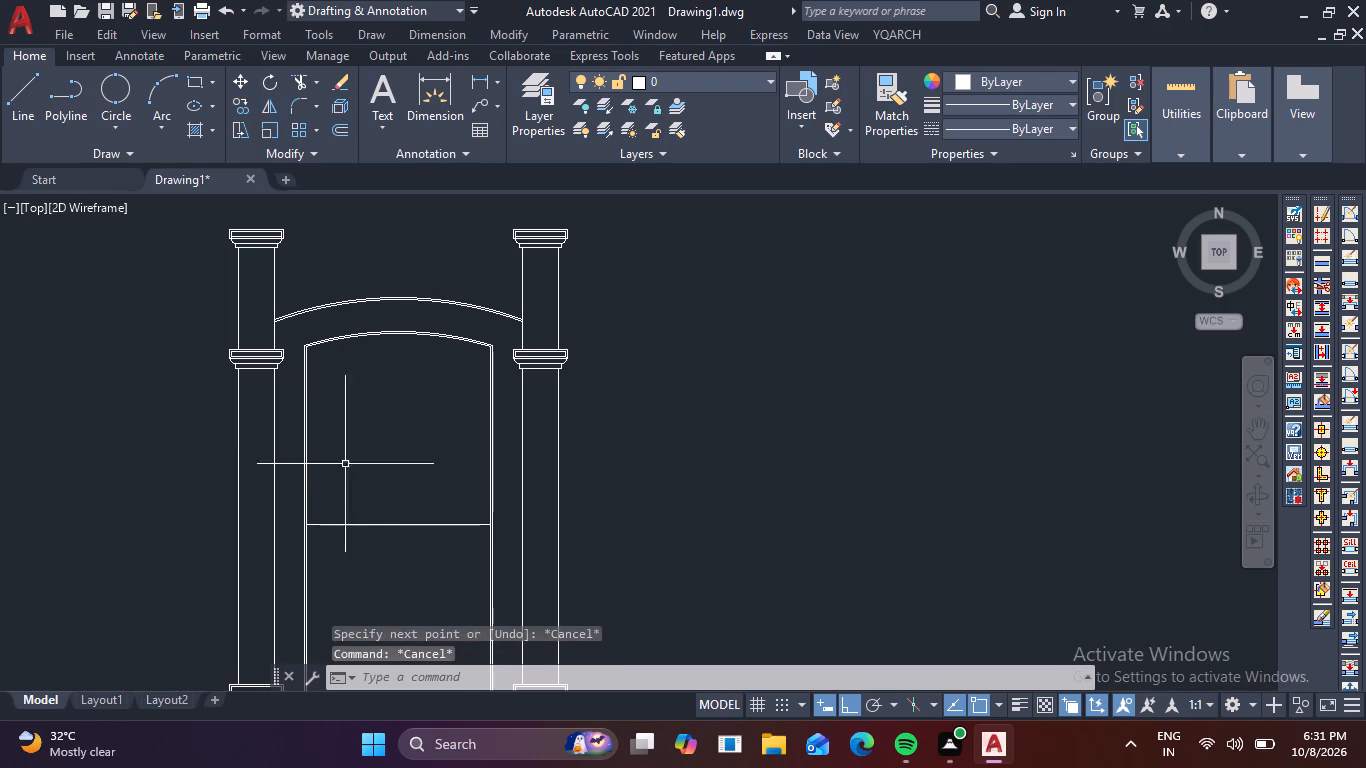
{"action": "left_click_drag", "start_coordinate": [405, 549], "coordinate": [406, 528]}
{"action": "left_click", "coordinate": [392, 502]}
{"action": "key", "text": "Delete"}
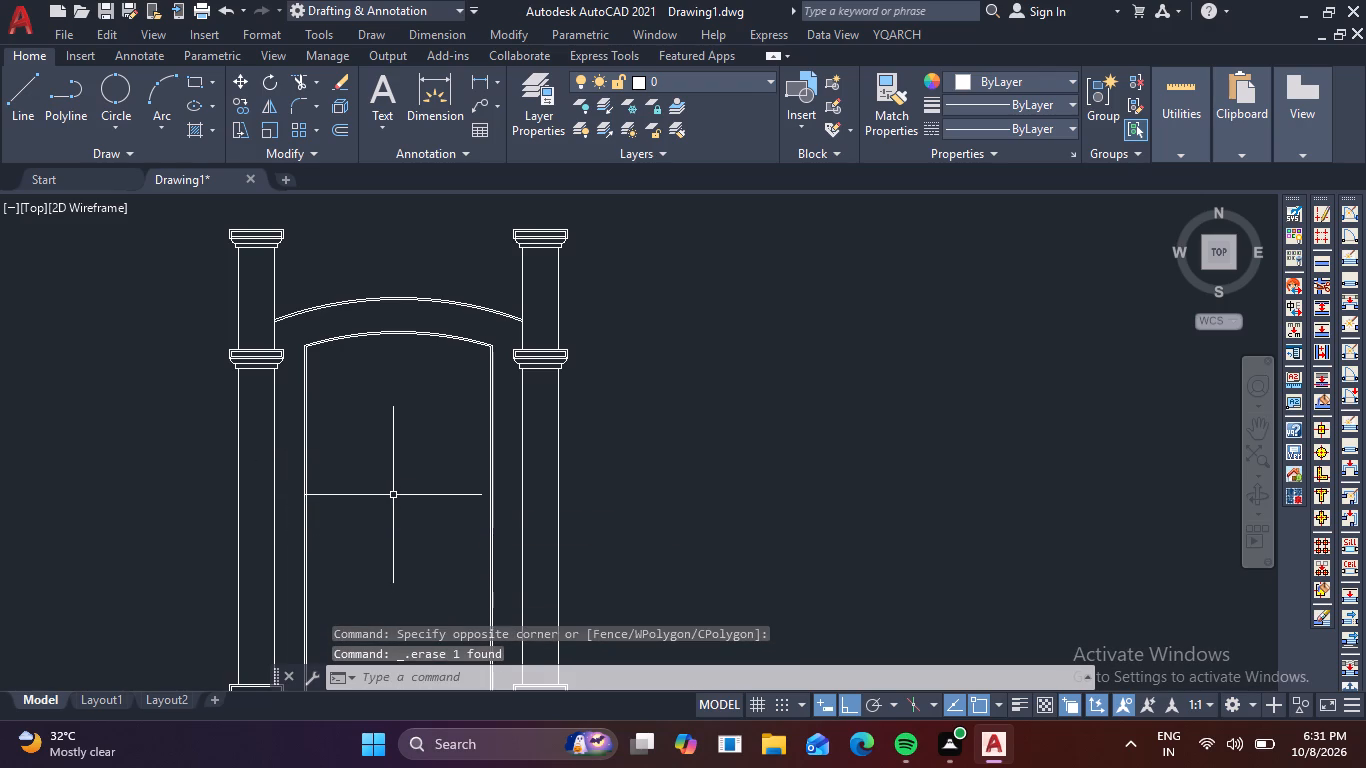
Join the opening's double arcs and side lines into continuous inner and outer outlines.
{"action": "left_click", "coordinate": [505, 361]}
{"action": "left_click", "coordinate": [472, 334]}
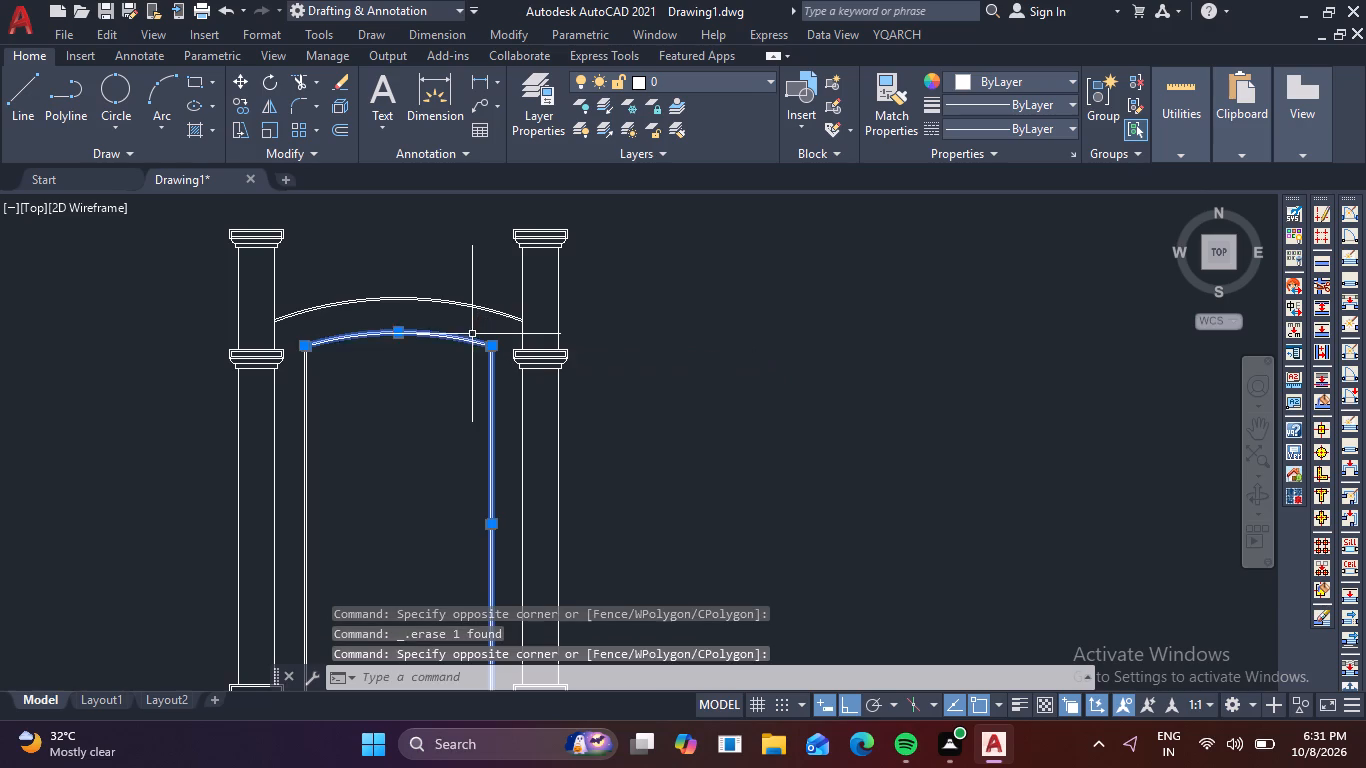
{"action": "left_click", "coordinate": [317, 407]}
{"action": "left_click", "coordinate": [300, 390]}
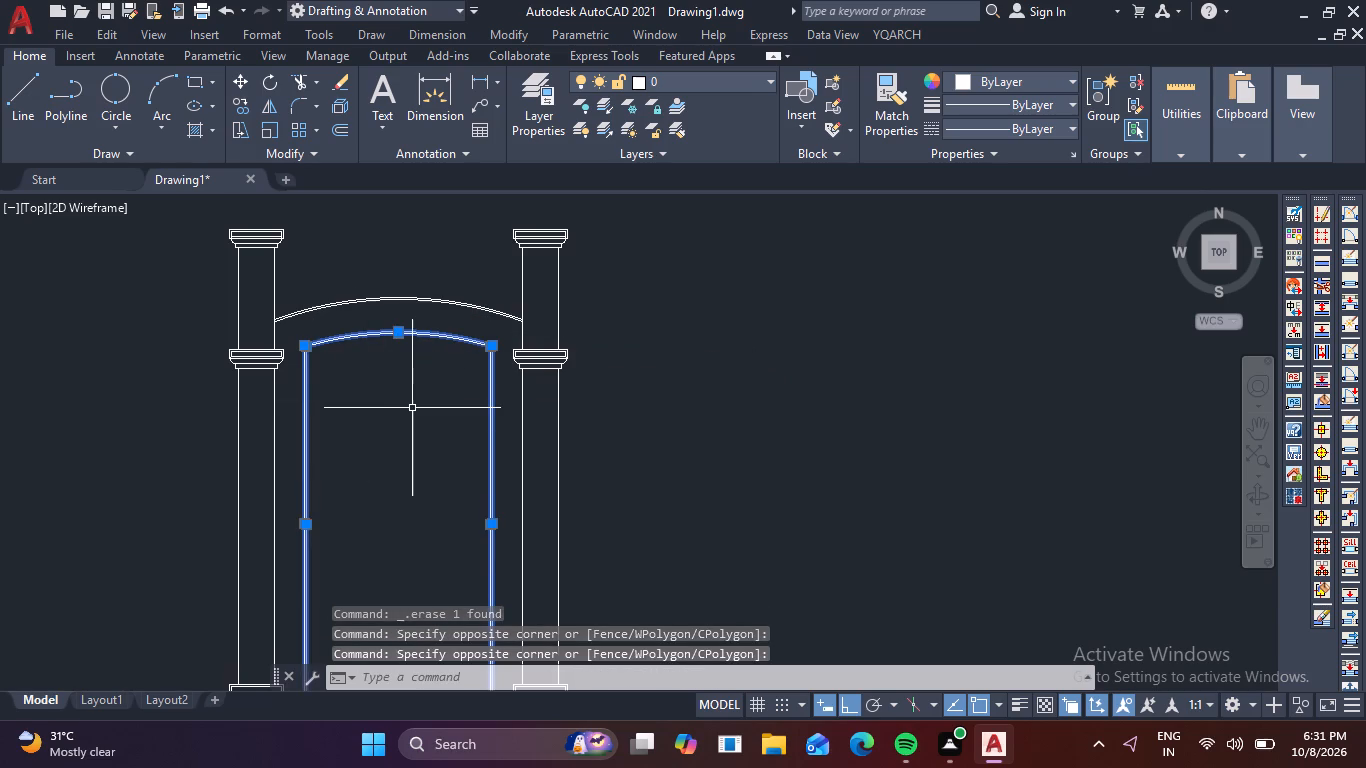
{"action": "key", "text": "j"}
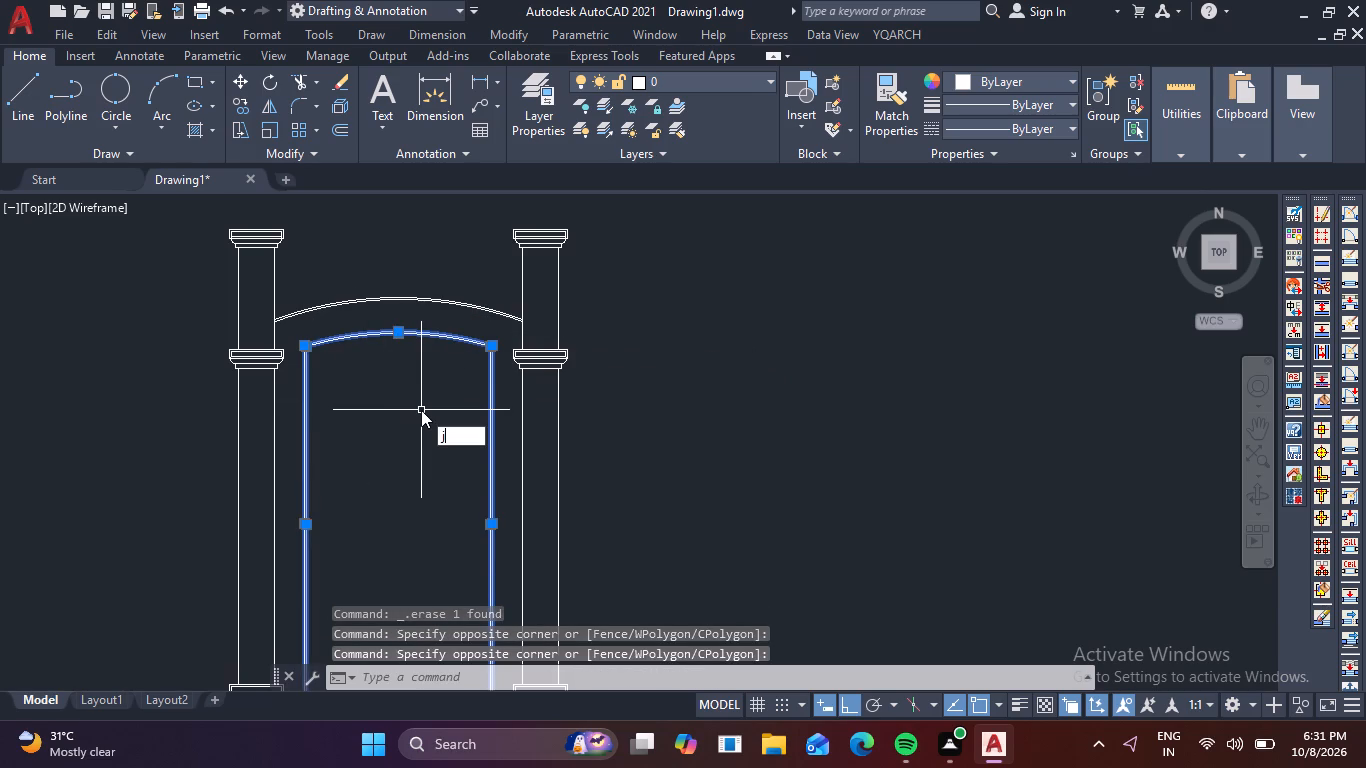
{"action": "key", "text": "space"}
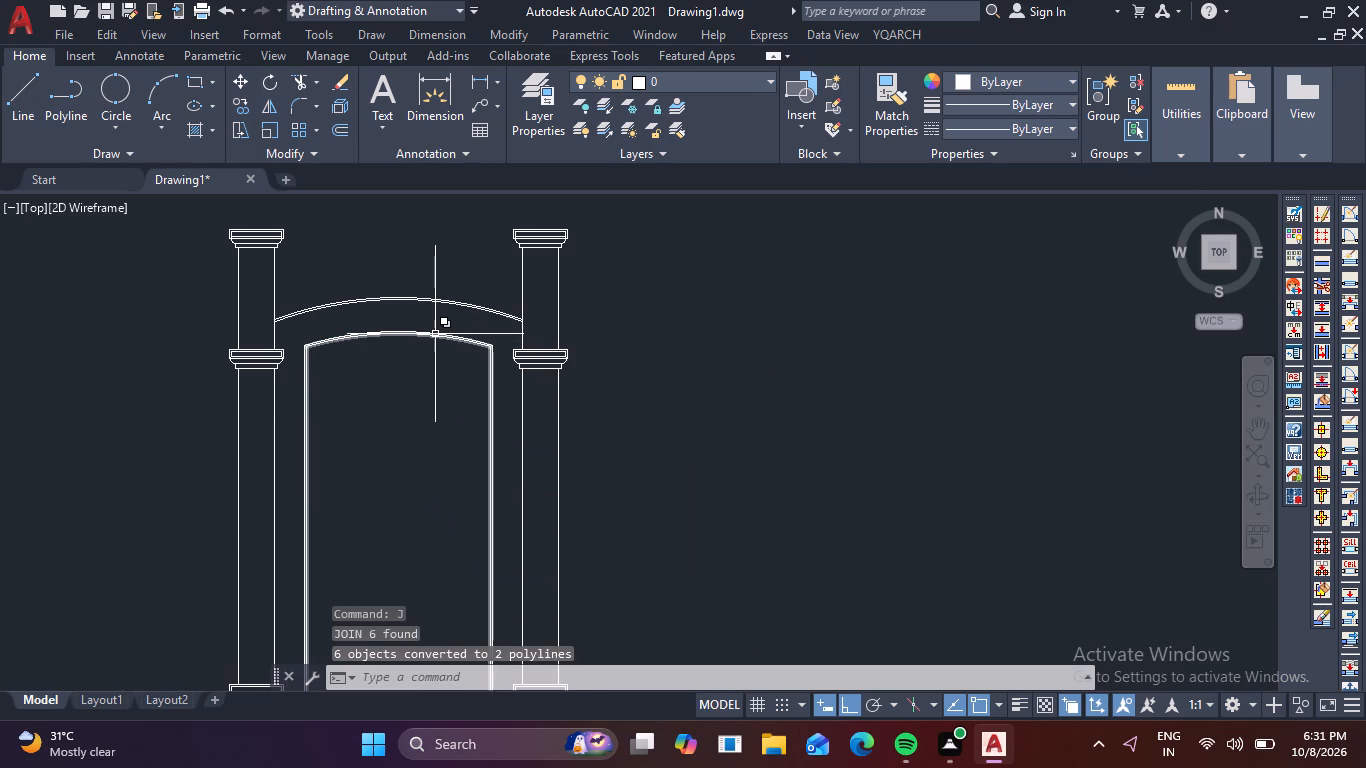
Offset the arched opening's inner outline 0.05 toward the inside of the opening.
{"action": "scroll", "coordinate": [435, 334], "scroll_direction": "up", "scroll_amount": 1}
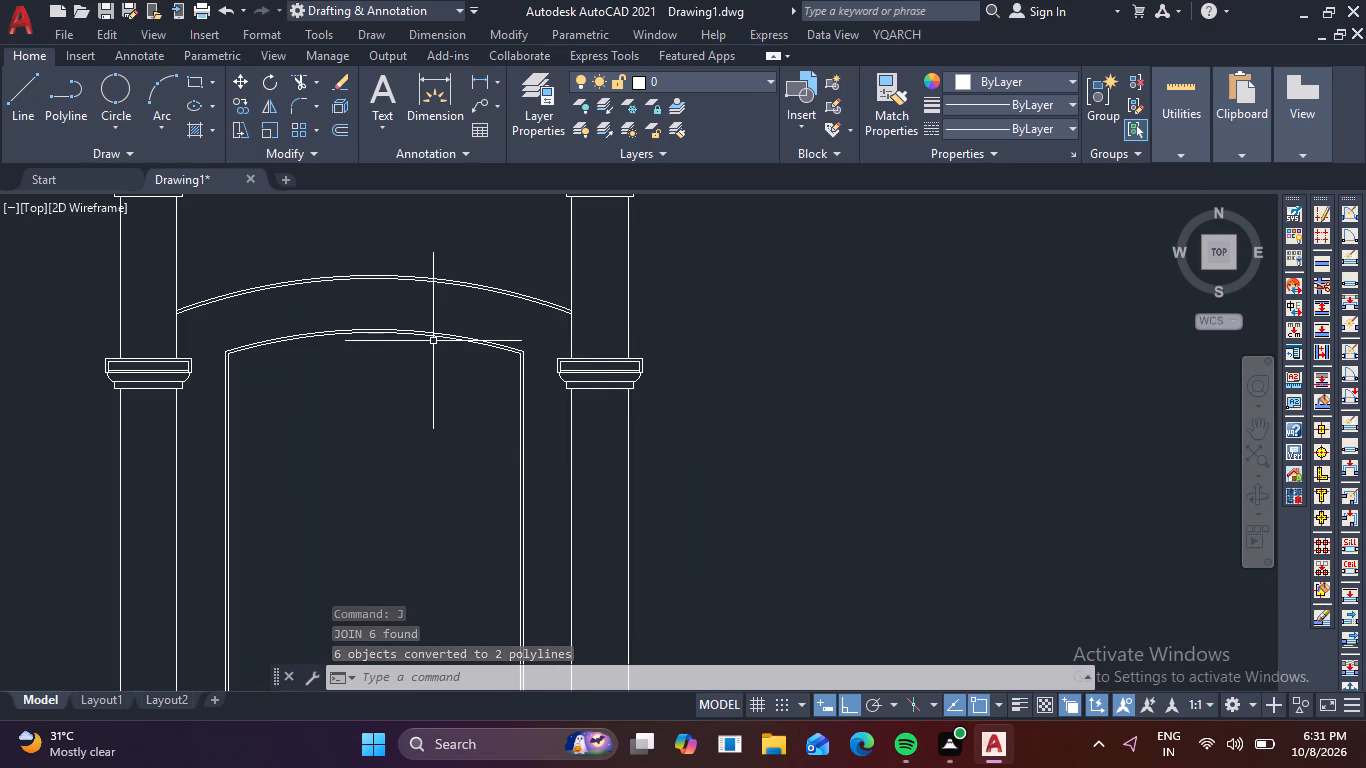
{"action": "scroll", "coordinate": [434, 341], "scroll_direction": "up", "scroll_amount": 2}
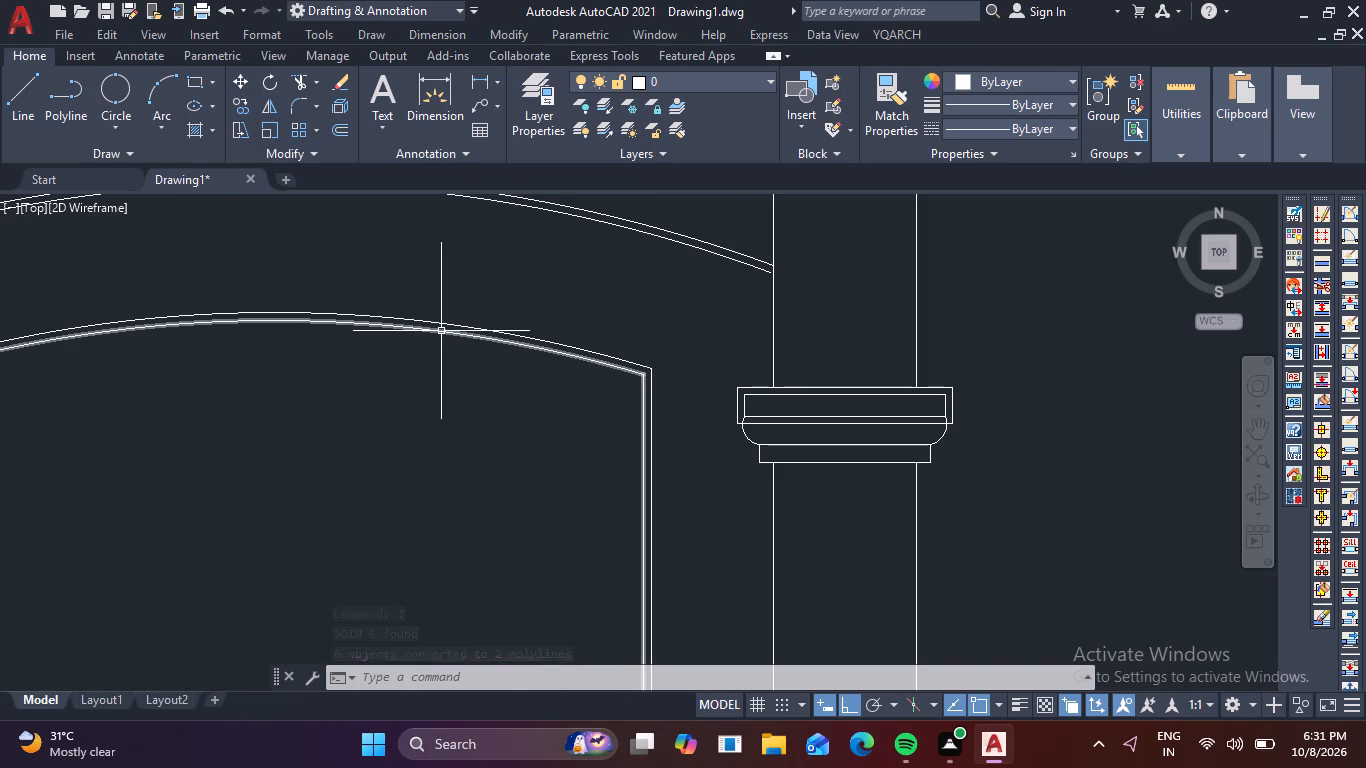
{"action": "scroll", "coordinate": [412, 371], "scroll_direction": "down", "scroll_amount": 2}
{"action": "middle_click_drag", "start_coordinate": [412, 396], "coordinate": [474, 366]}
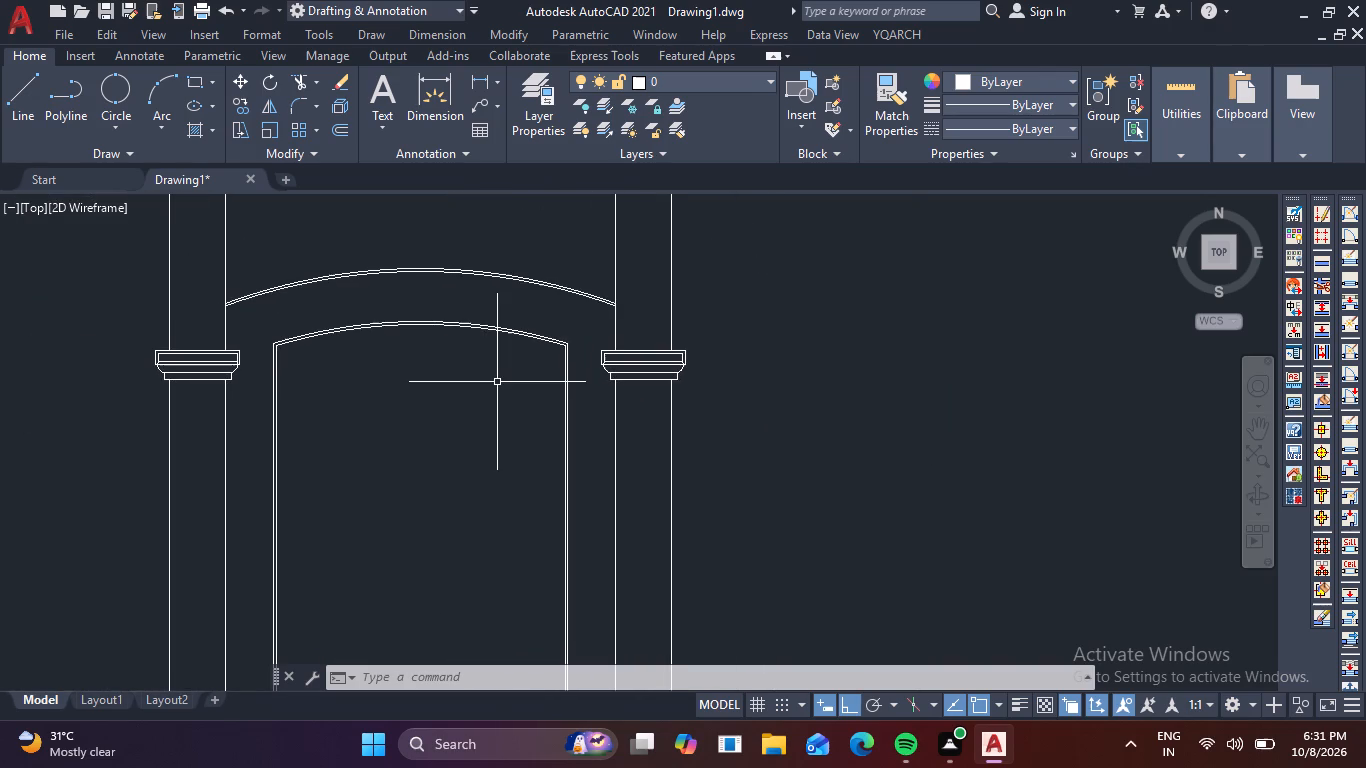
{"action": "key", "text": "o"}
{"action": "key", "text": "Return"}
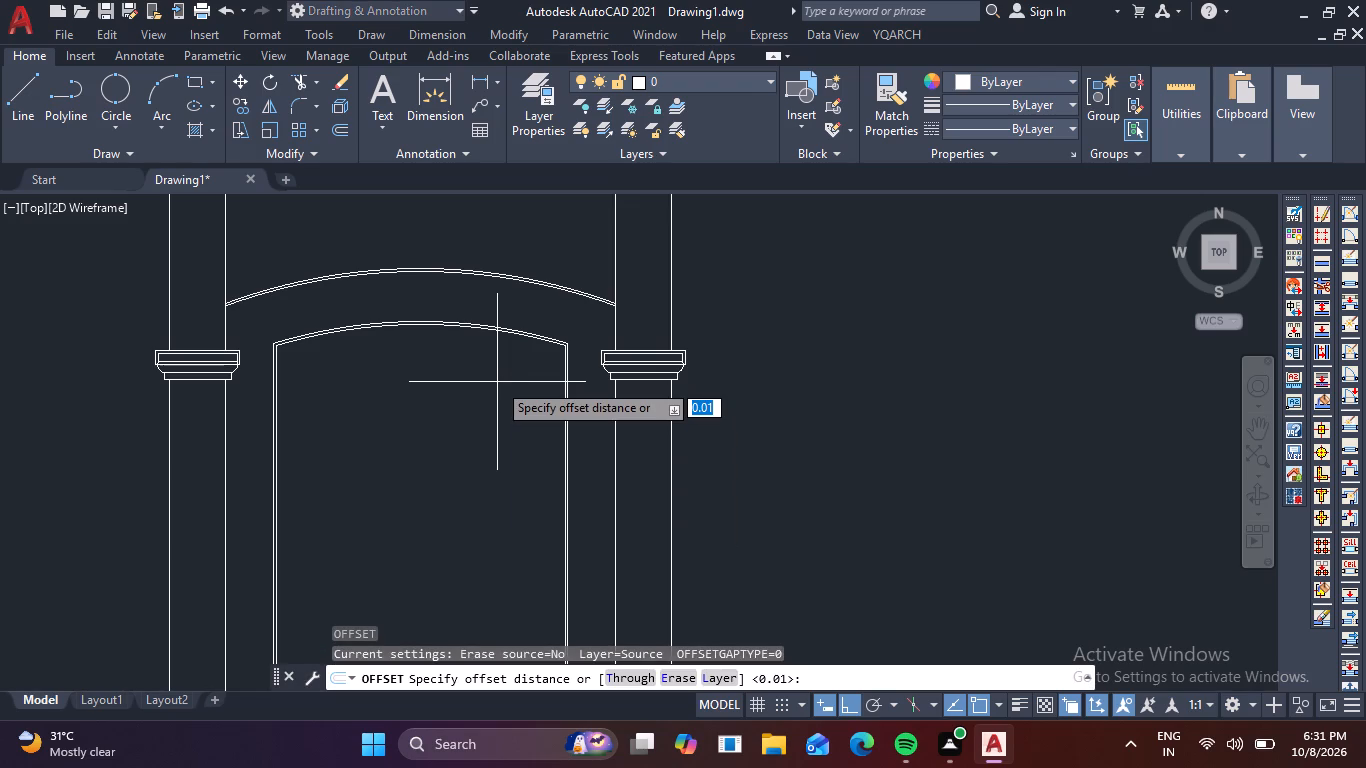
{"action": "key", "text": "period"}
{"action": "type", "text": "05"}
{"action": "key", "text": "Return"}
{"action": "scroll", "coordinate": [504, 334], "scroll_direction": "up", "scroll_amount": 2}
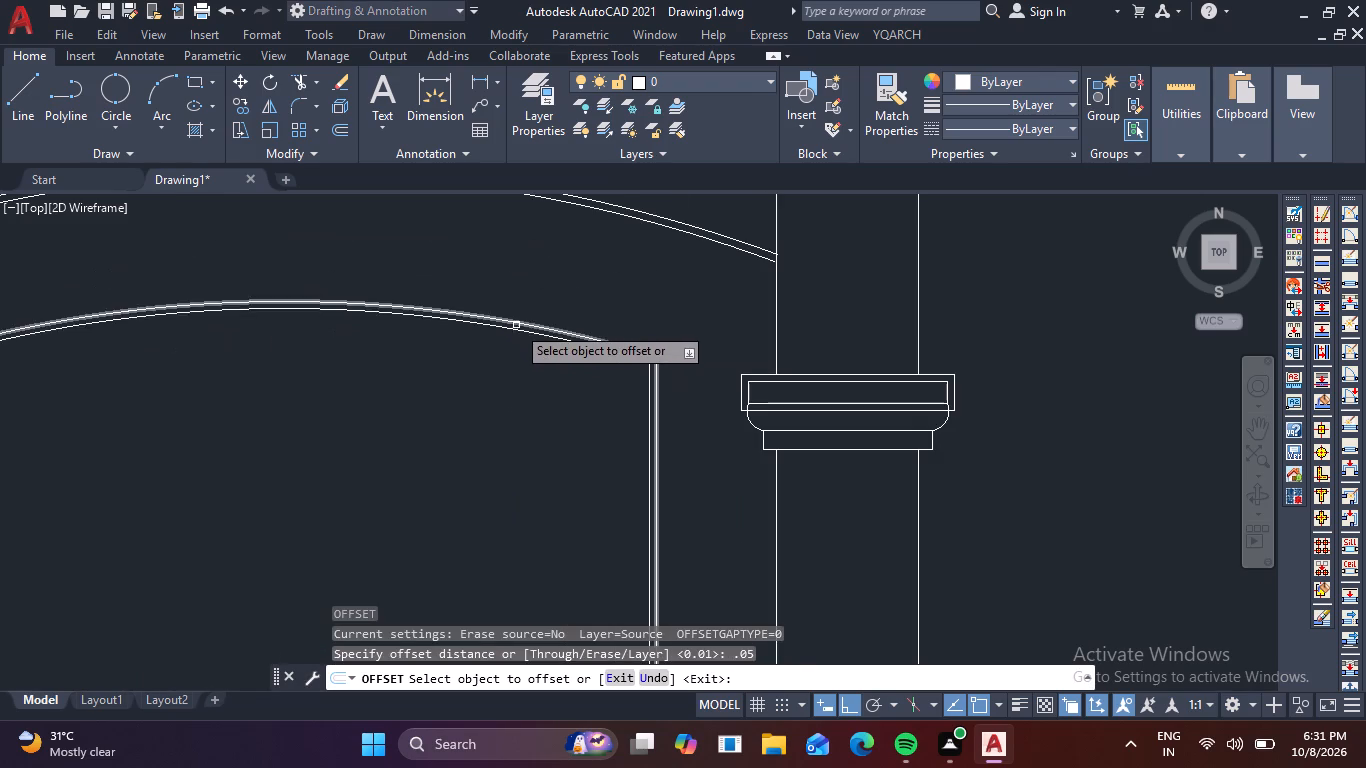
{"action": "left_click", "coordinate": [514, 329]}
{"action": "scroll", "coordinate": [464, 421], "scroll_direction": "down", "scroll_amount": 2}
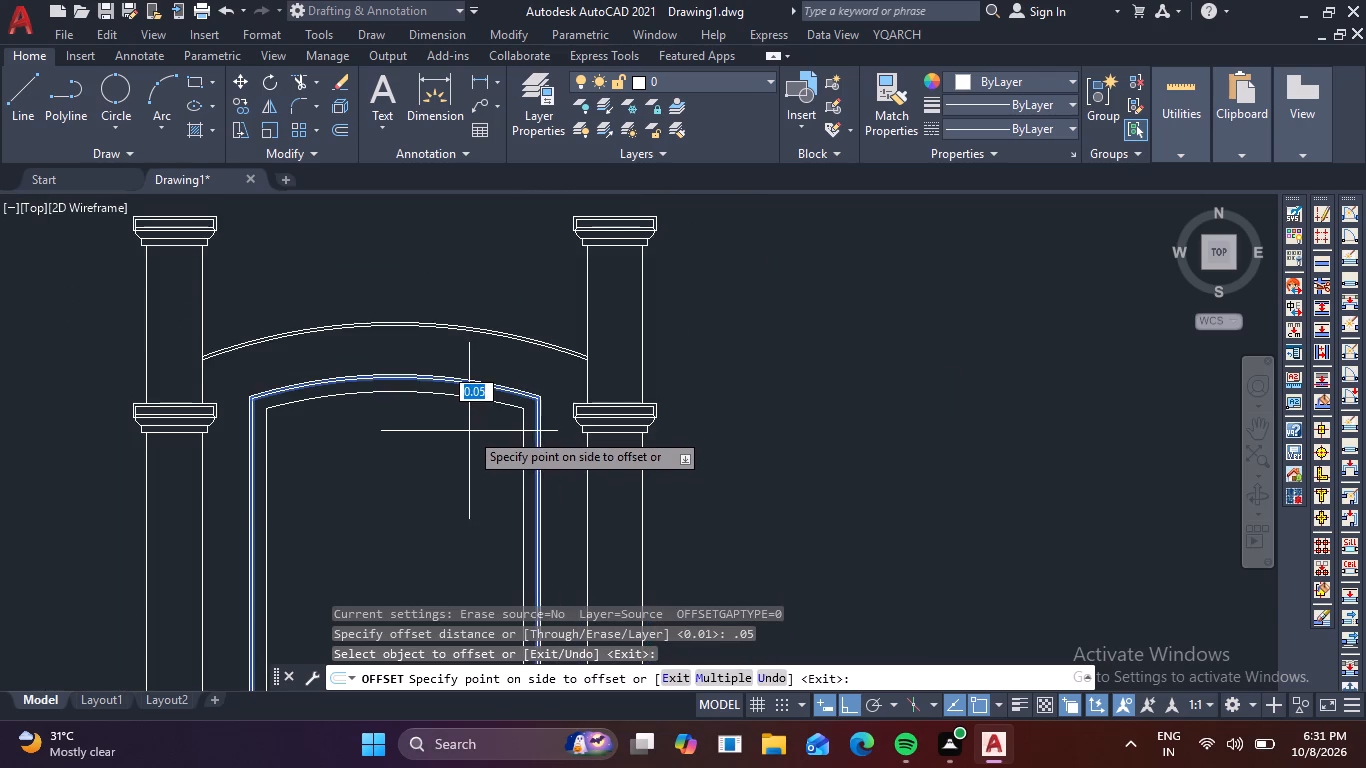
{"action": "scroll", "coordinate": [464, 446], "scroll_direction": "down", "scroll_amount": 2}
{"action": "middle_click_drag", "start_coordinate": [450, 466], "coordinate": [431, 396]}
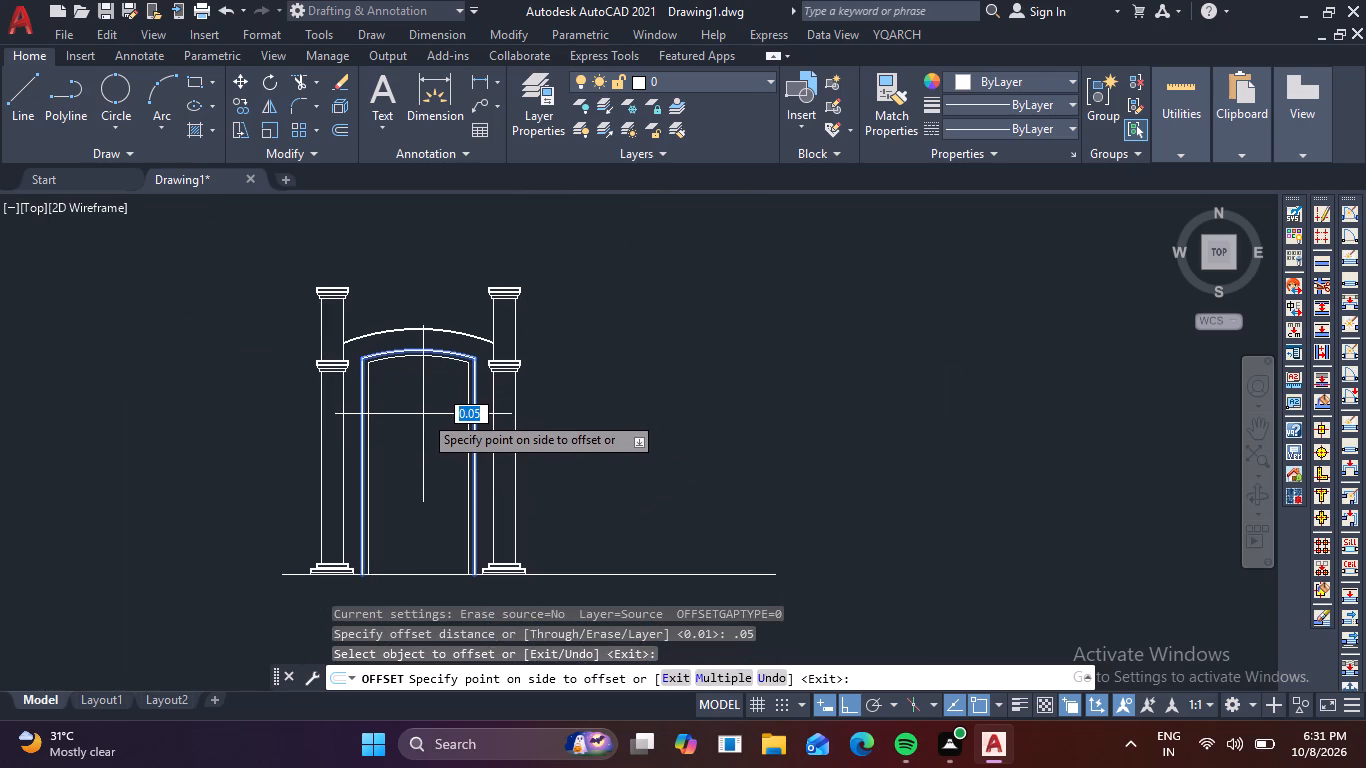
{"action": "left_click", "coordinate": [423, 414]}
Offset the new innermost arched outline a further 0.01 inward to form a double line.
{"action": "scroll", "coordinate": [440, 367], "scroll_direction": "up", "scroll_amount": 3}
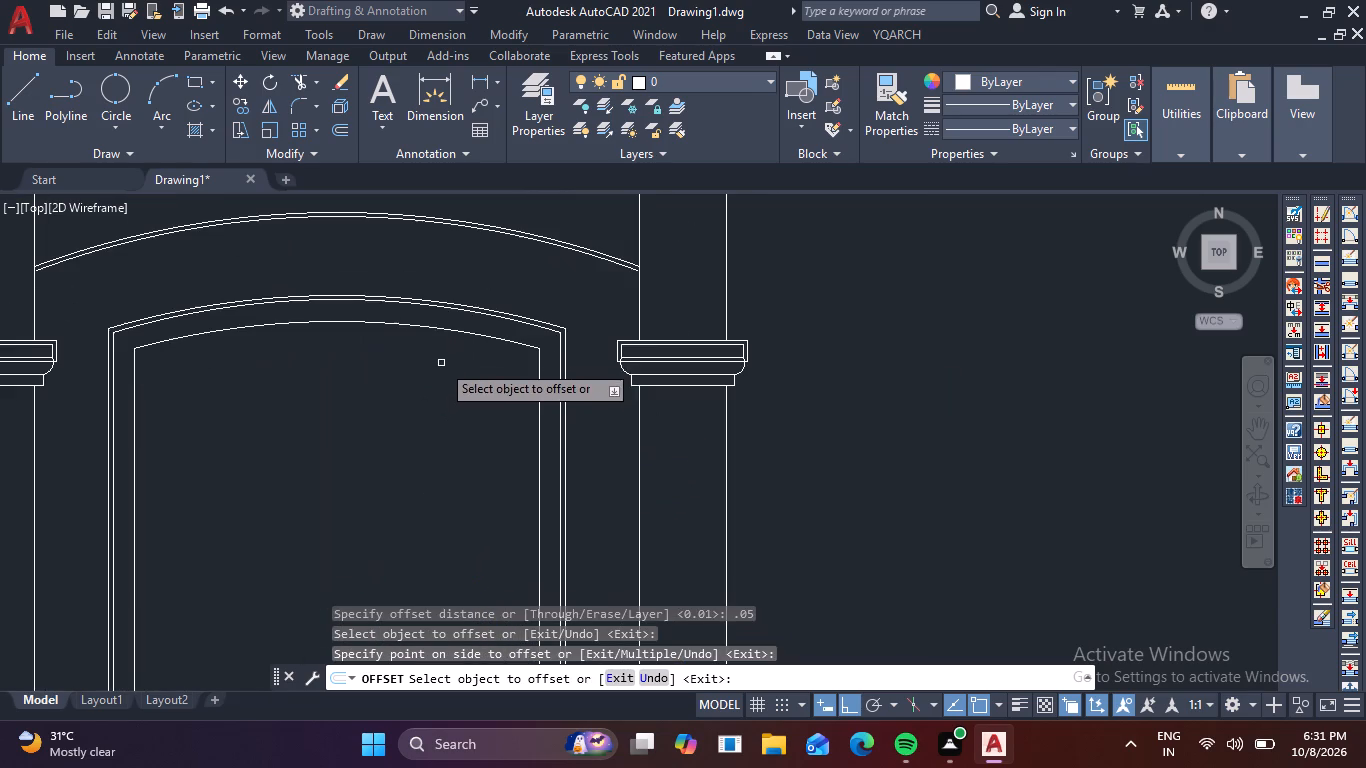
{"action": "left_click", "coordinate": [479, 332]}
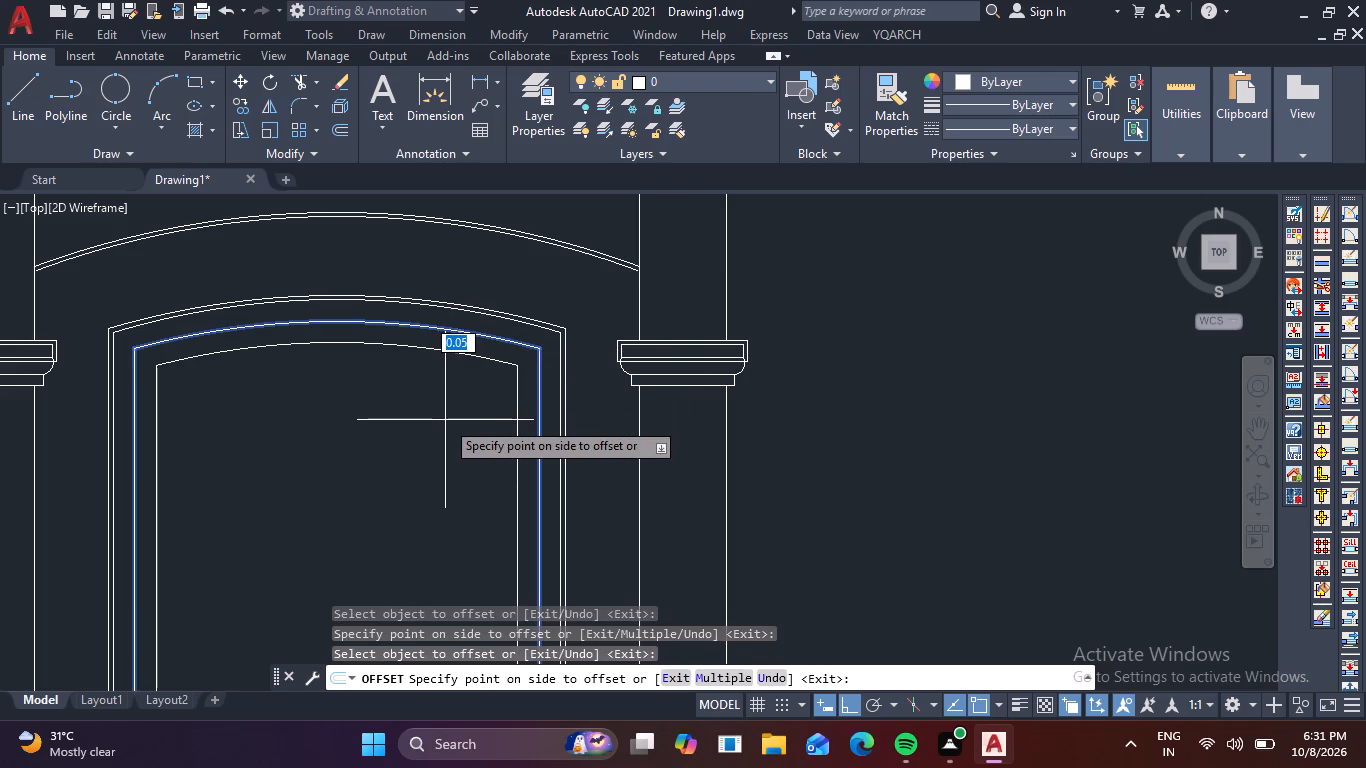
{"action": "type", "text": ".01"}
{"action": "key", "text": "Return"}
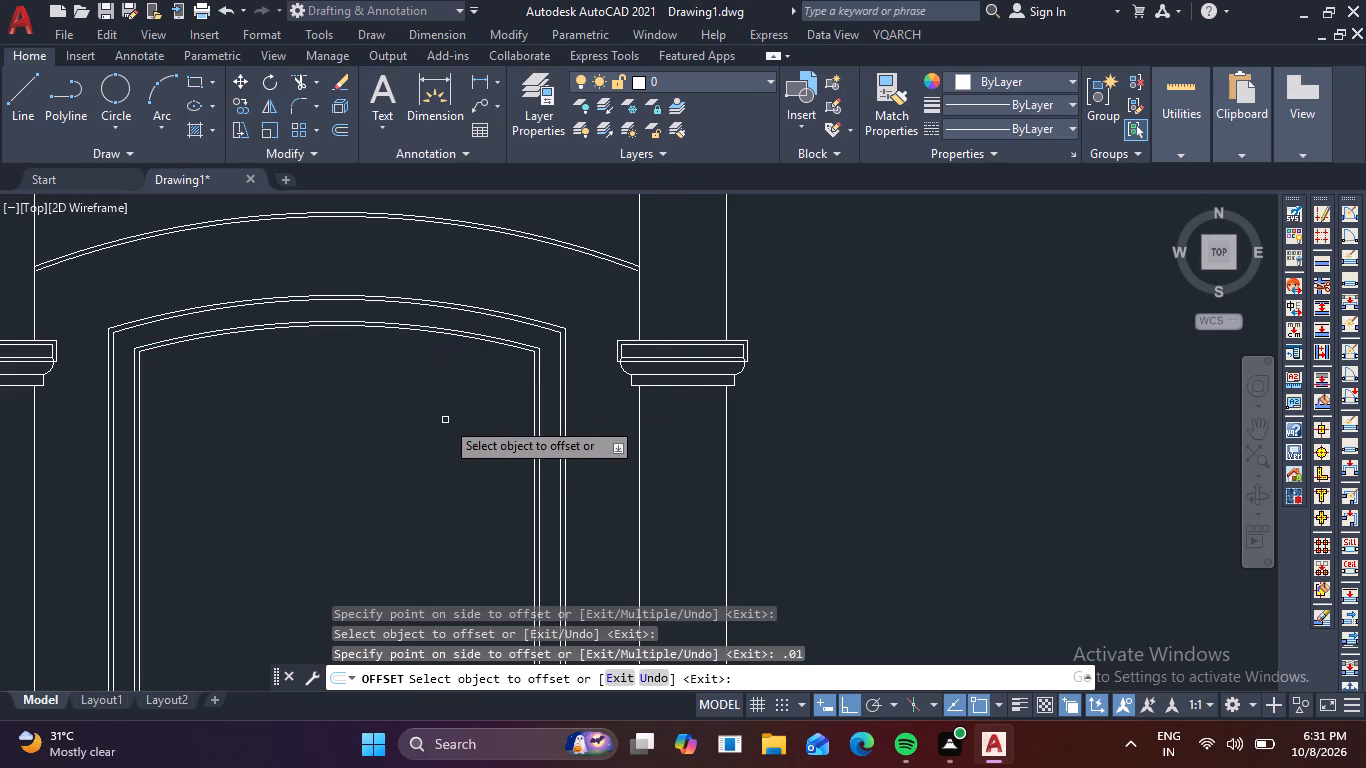
Examine the opening's nested frame outlines against the columns, from the base line up to the arches.
{"action": "middle_click_drag", "start_coordinate": [414, 441], "coordinate": [451, 350]}
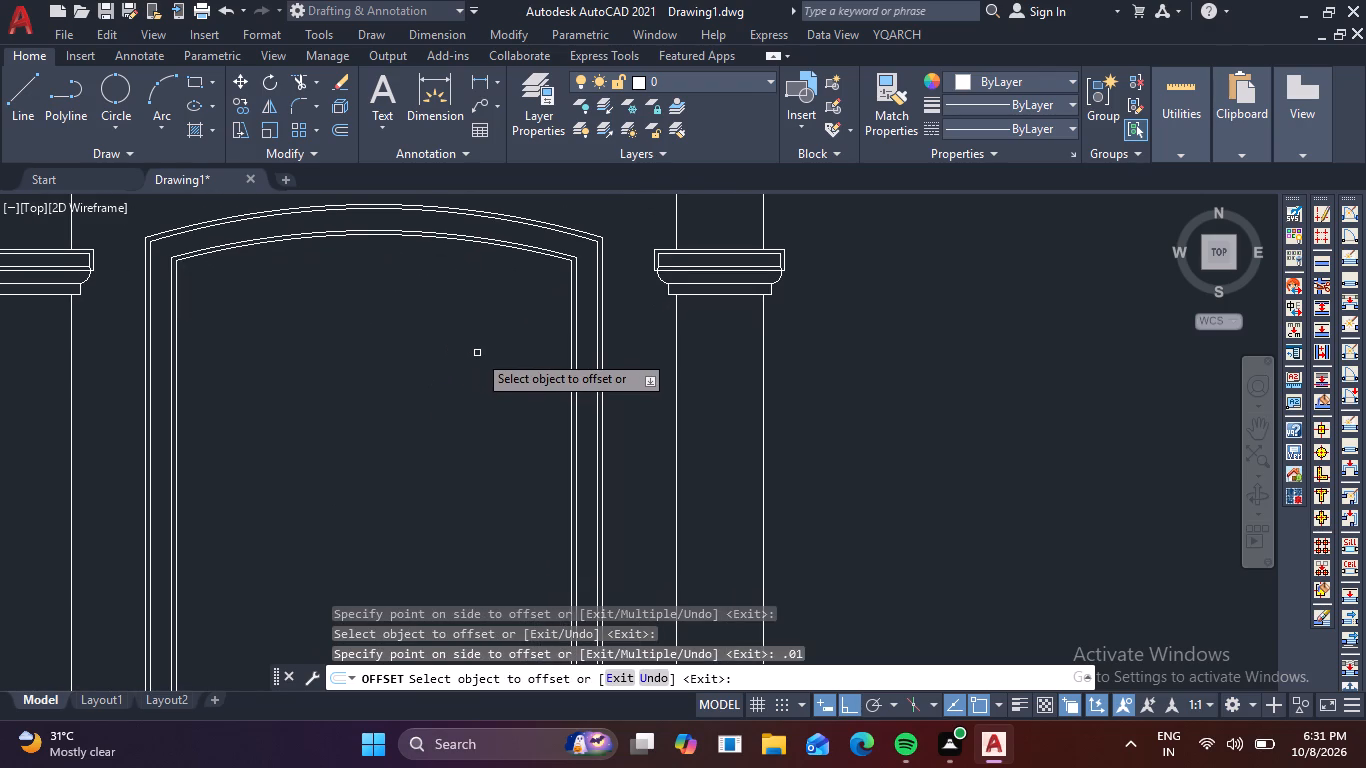
{"action": "scroll", "coordinate": [422, 388], "scroll_direction": "down", "scroll_amount": 4}
{"action": "middle_click_drag", "start_coordinate": [424, 457], "coordinate": [411, 325]}
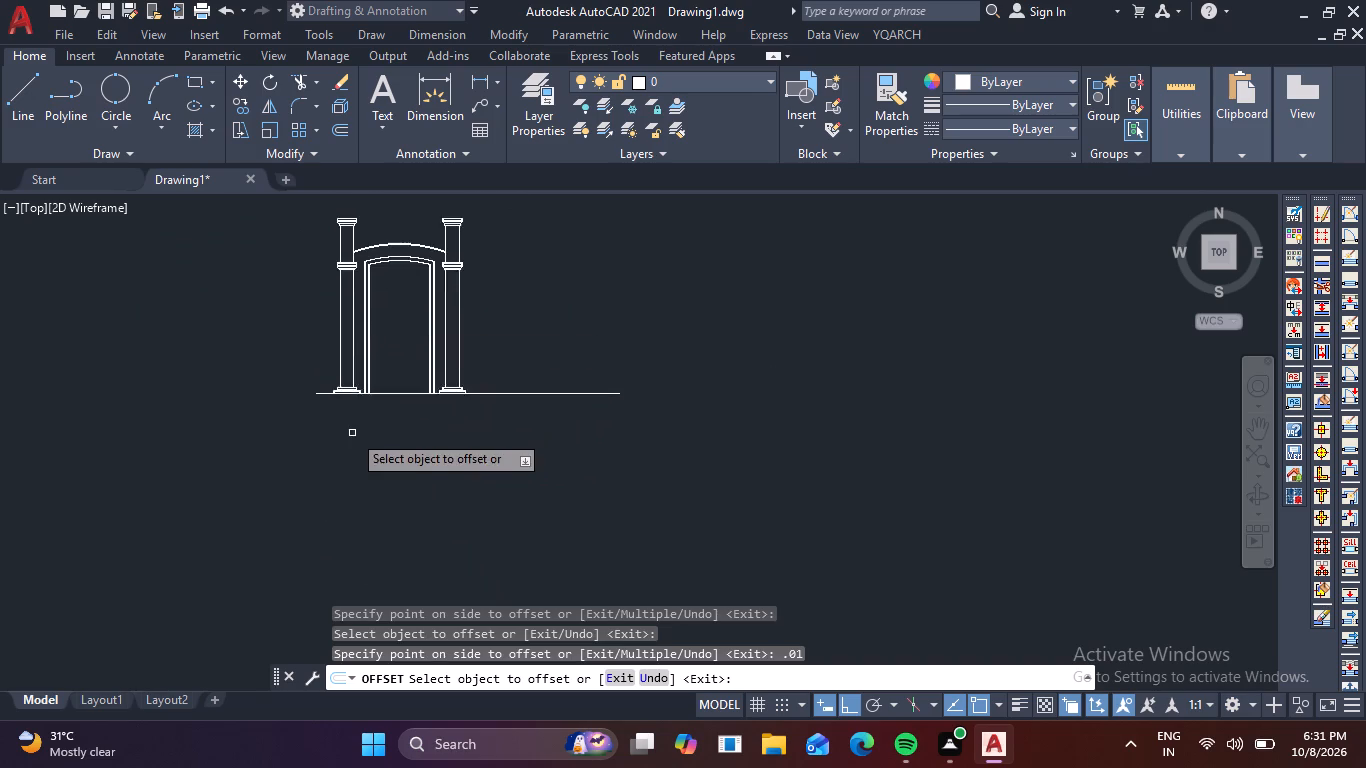
{"action": "scroll", "coordinate": [352, 433], "scroll_direction": "up", "scroll_amount": 4}
{"action": "middle_click_drag", "start_coordinate": [457, 406], "coordinate": [414, 618]}
{"action": "middle_click_drag", "start_coordinate": [502, 317], "coordinate": [447, 527]}
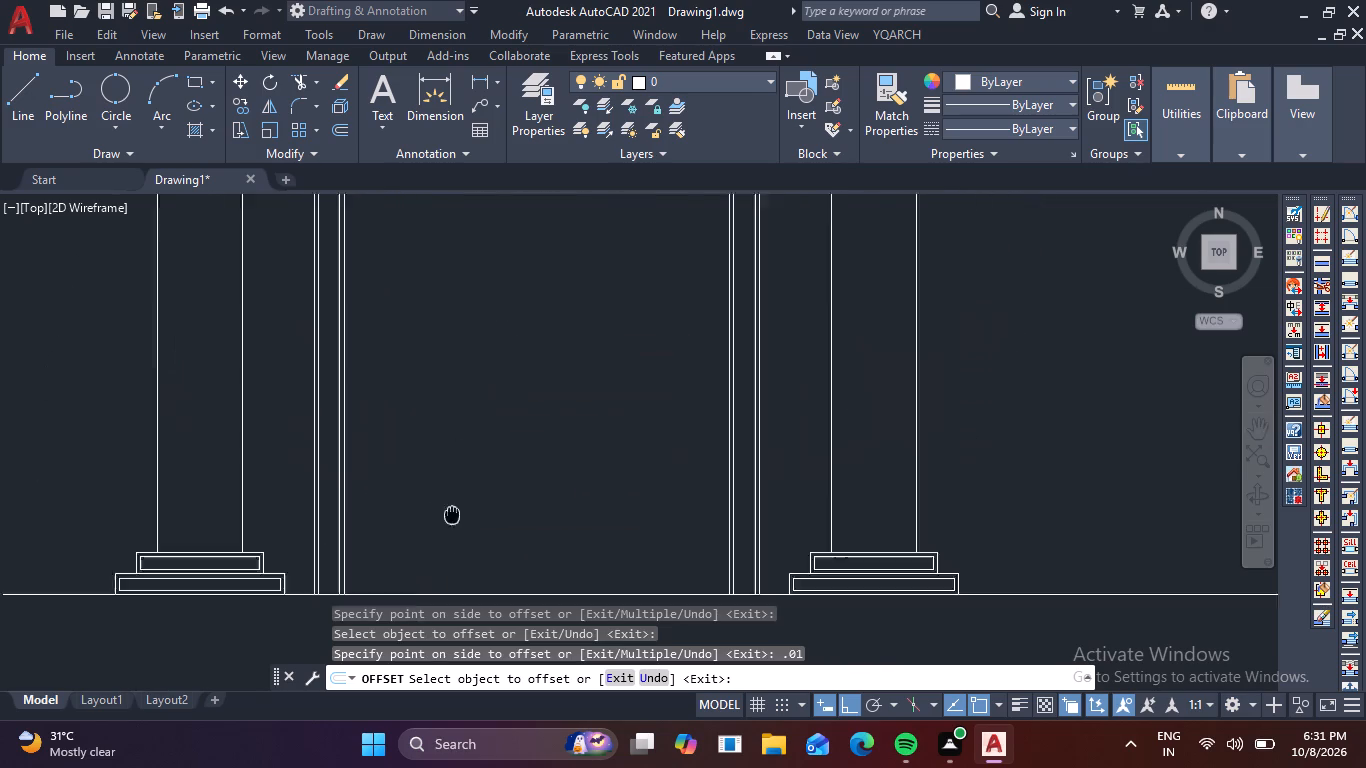
{"action": "middle_click_drag", "start_coordinate": [447, 527], "coordinate": [396, 739]}
{"action": "scroll", "coordinate": [450, 551], "scroll_direction": "down", "scroll_amount": 3}
{"action": "scroll", "coordinate": [480, 460], "scroll_direction": "up", "scroll_amount": 2}
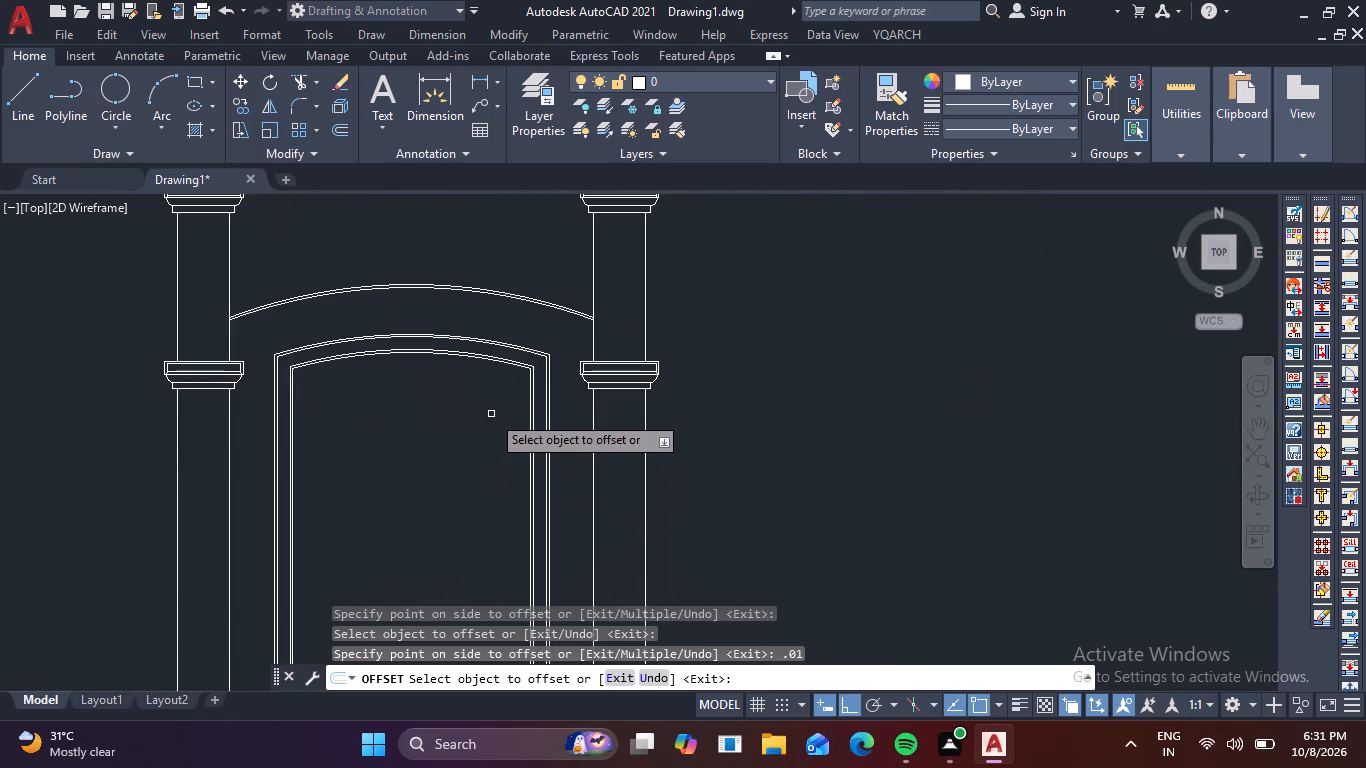
{"action": "scroll", "coordinate": [491, 410], "scroll_direction": "up", "scroll_amount": 1}
{"action": "middle_click_drag", "start_coordinate": [490, 417], "coordinate": [548, 334]}
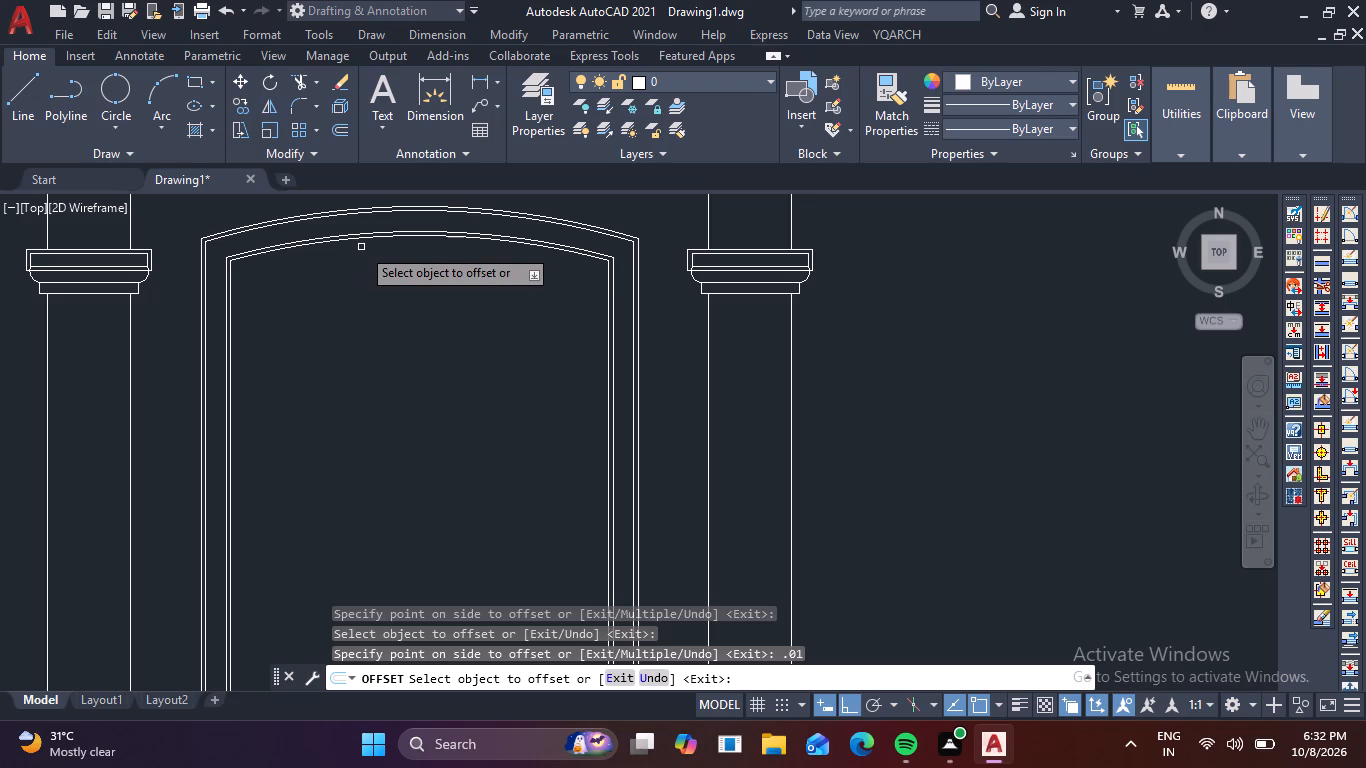
{"action": "scroll", "coordinate": [361, 261], "scroll_direction": "down", "scroll_amount": 3}
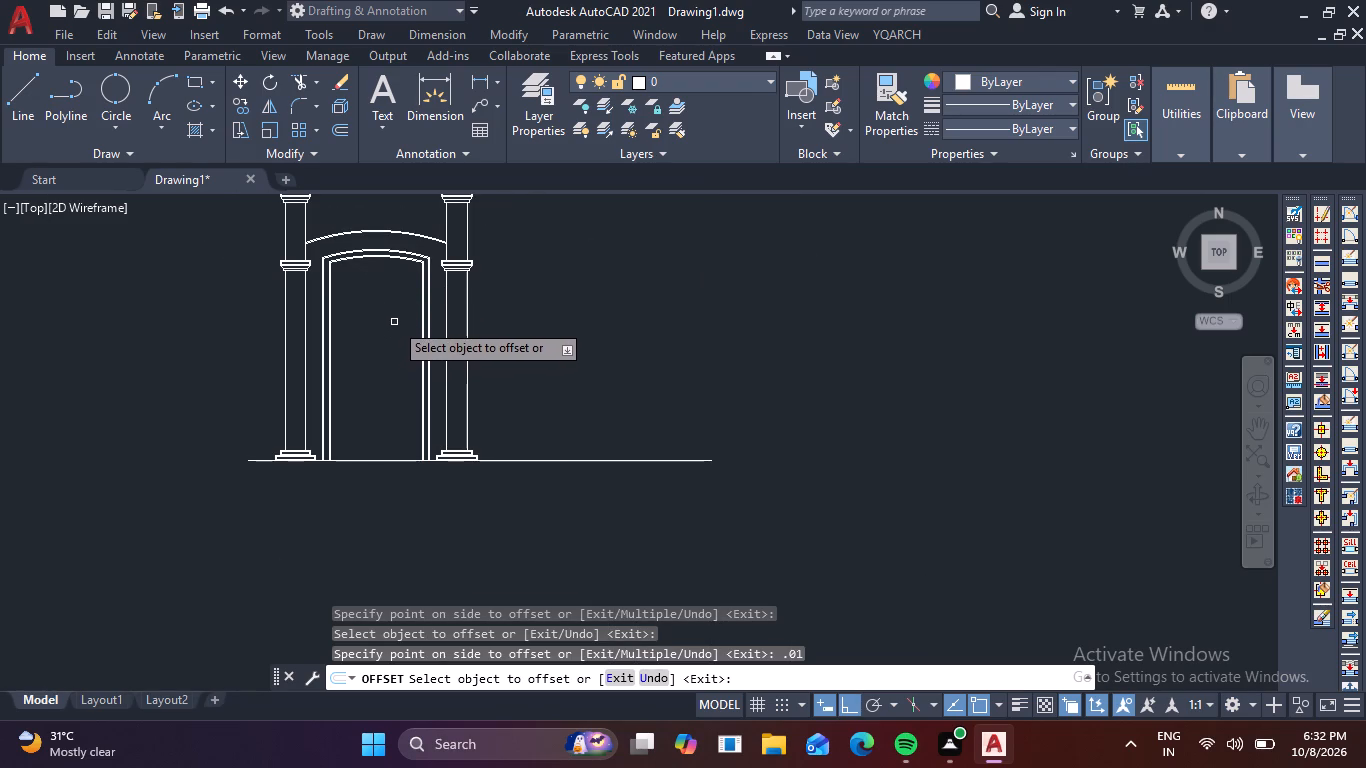
{"action": "scroll", "coordinate": [395, 318], "scroll_direction": "up", "scroll_amount": 2}
{"action": "middle_click_drag", "start_coordinate": [396, 312], "coordinate": [370, 557]}
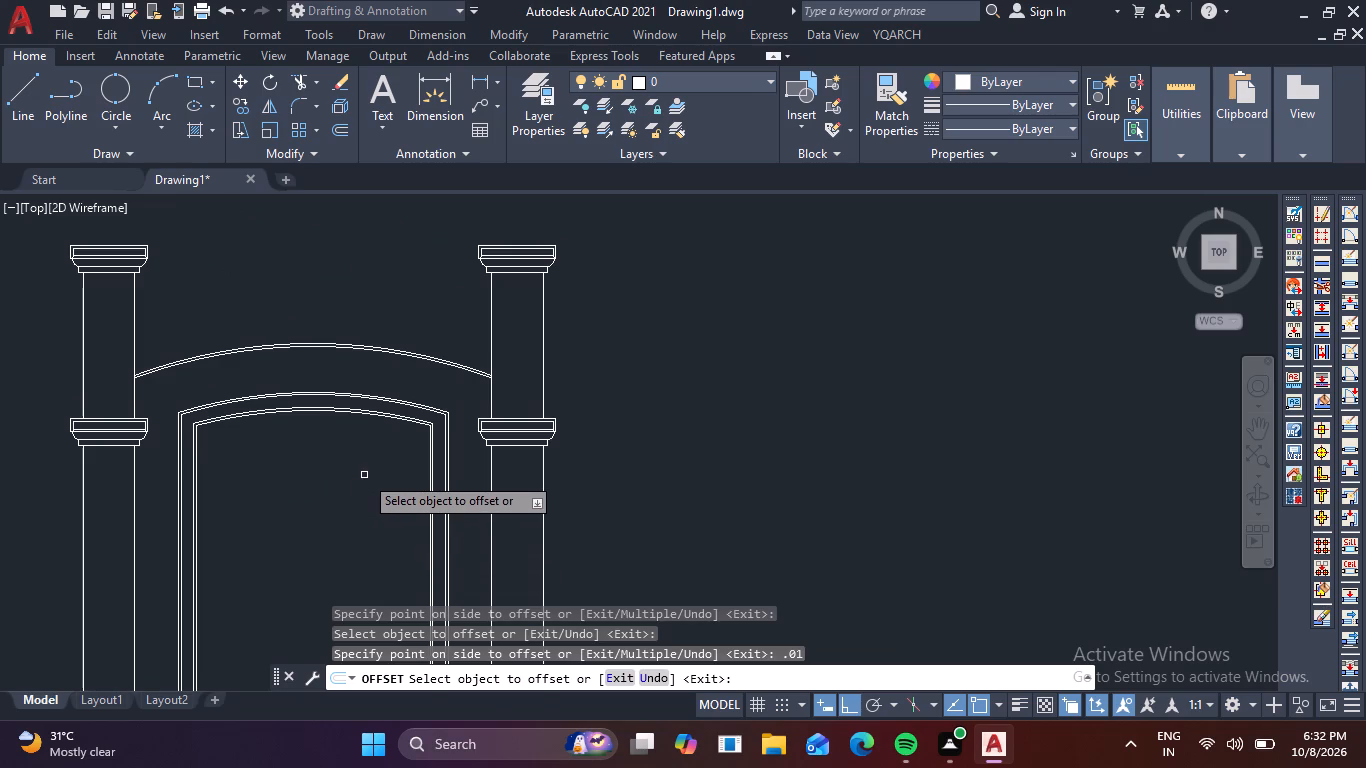
{"action": "key", "text": "Escape"}
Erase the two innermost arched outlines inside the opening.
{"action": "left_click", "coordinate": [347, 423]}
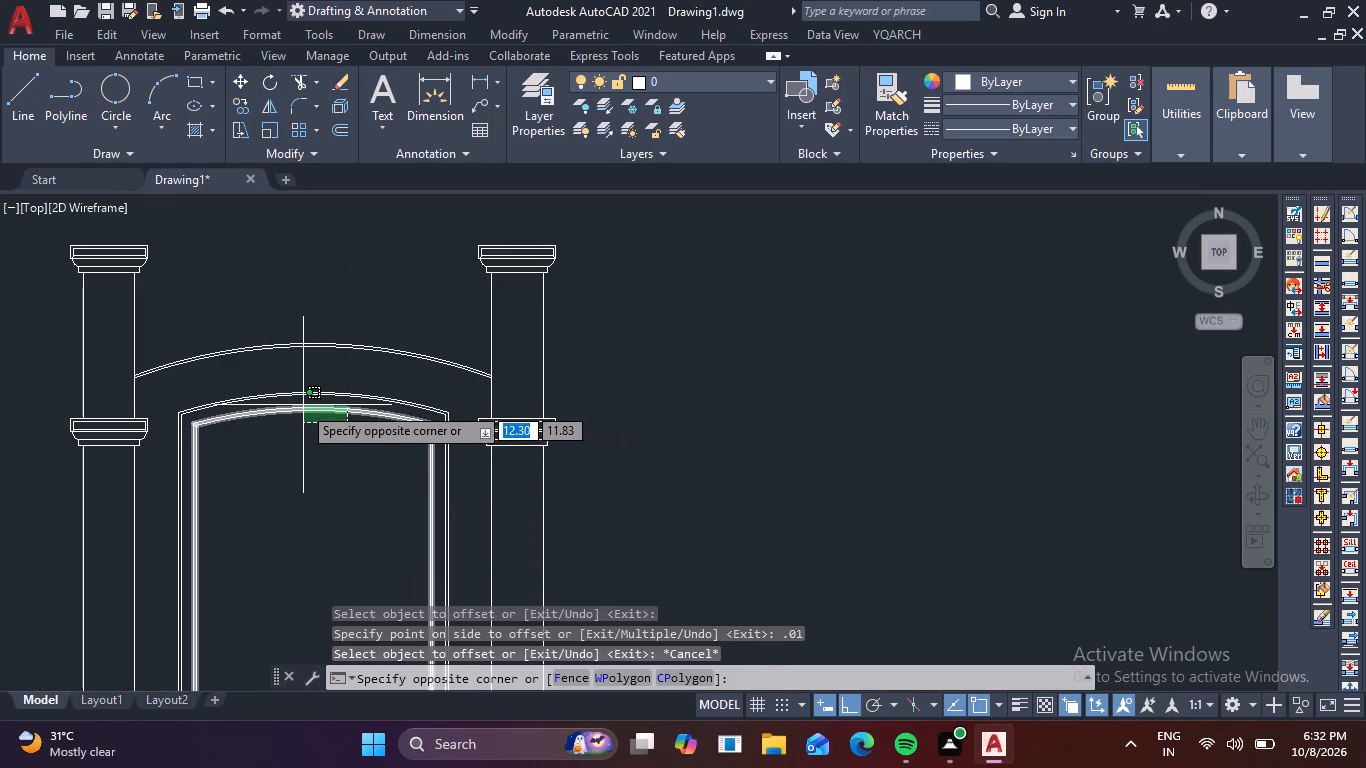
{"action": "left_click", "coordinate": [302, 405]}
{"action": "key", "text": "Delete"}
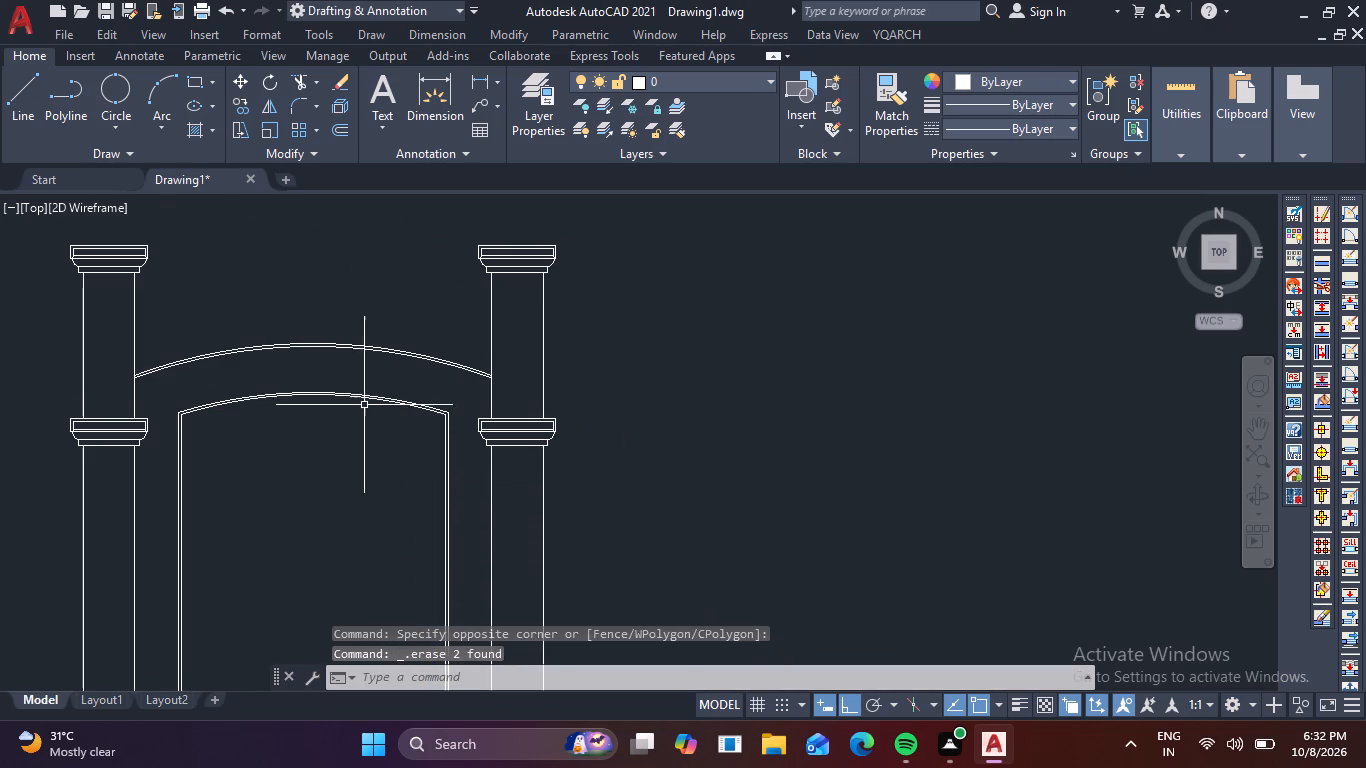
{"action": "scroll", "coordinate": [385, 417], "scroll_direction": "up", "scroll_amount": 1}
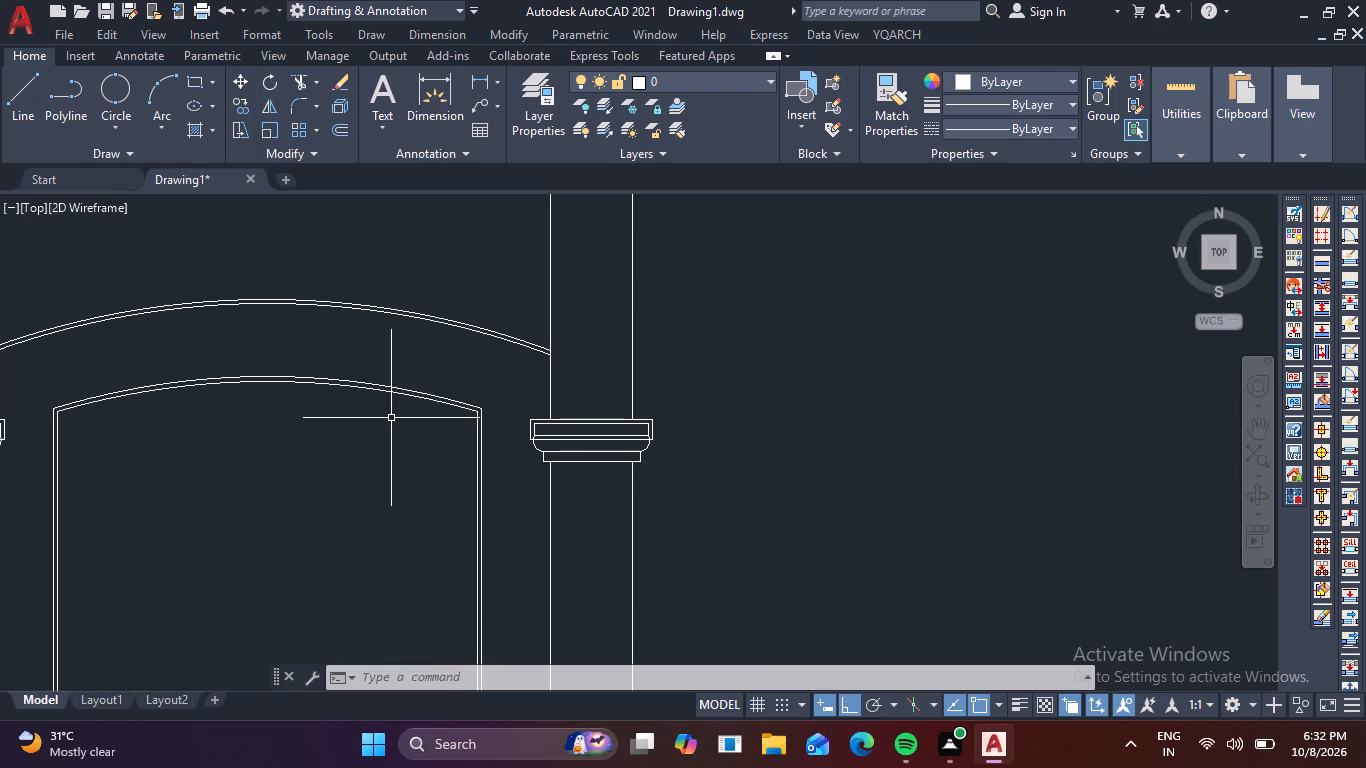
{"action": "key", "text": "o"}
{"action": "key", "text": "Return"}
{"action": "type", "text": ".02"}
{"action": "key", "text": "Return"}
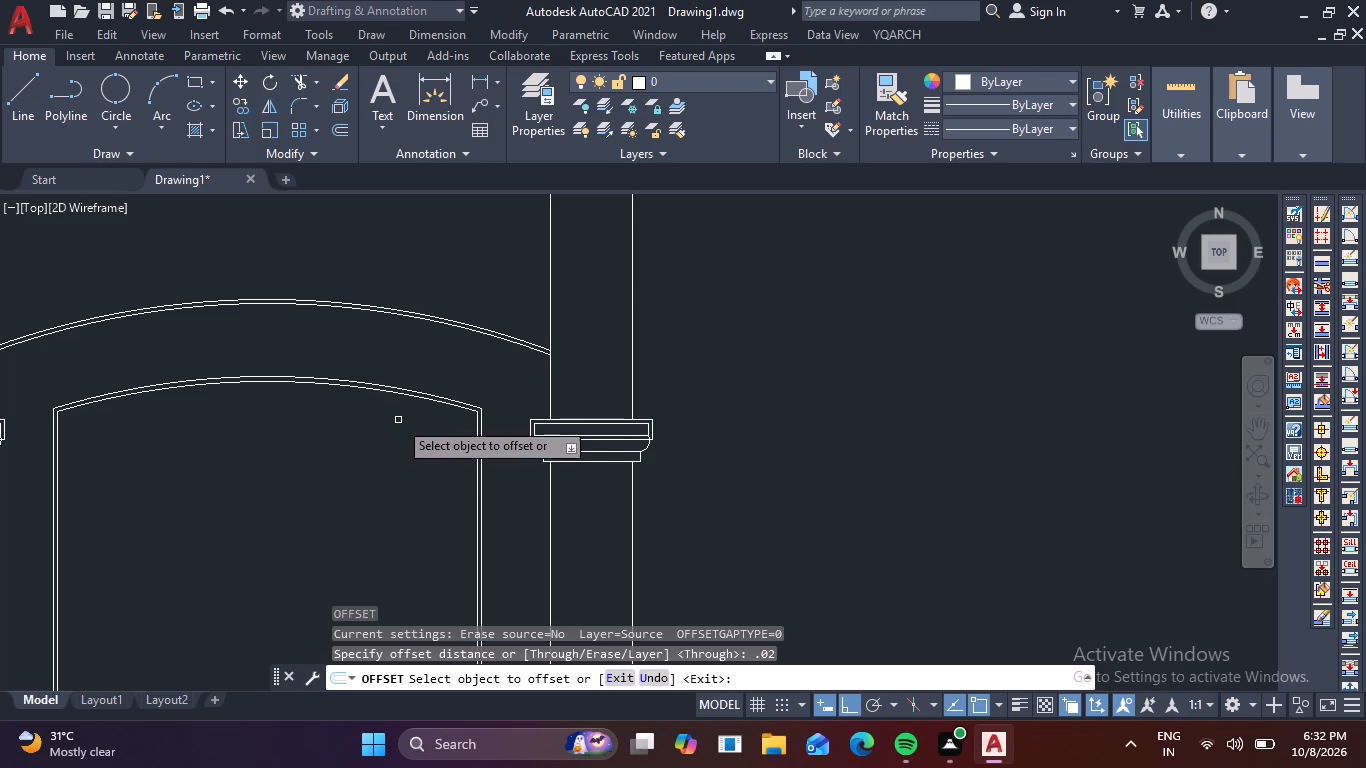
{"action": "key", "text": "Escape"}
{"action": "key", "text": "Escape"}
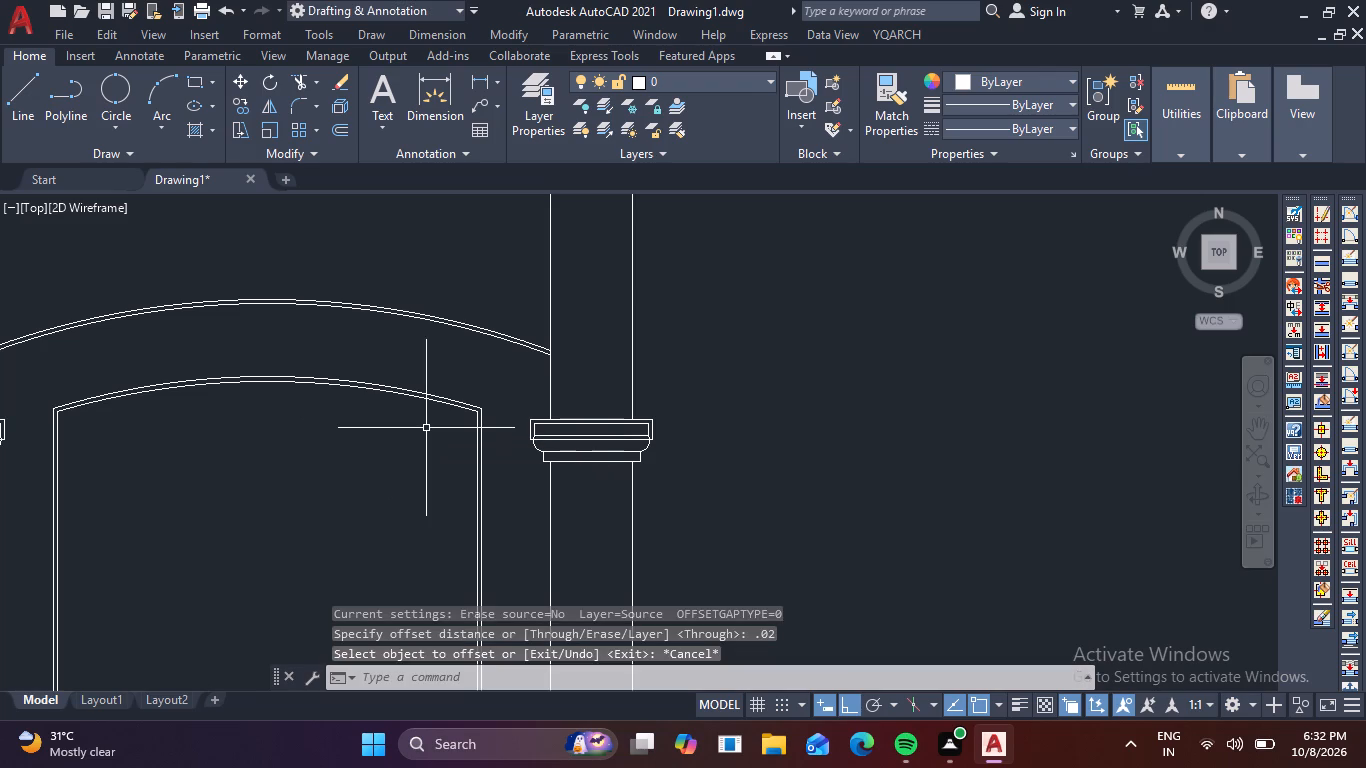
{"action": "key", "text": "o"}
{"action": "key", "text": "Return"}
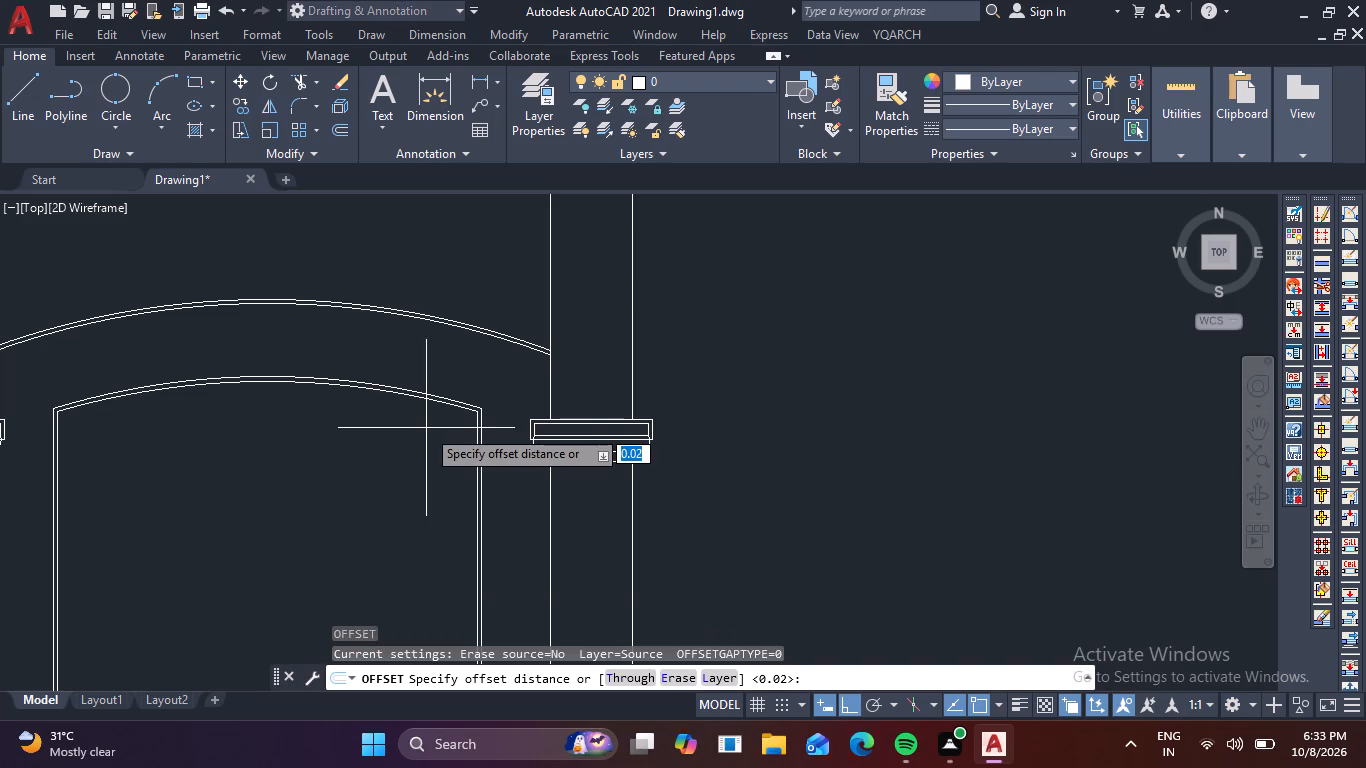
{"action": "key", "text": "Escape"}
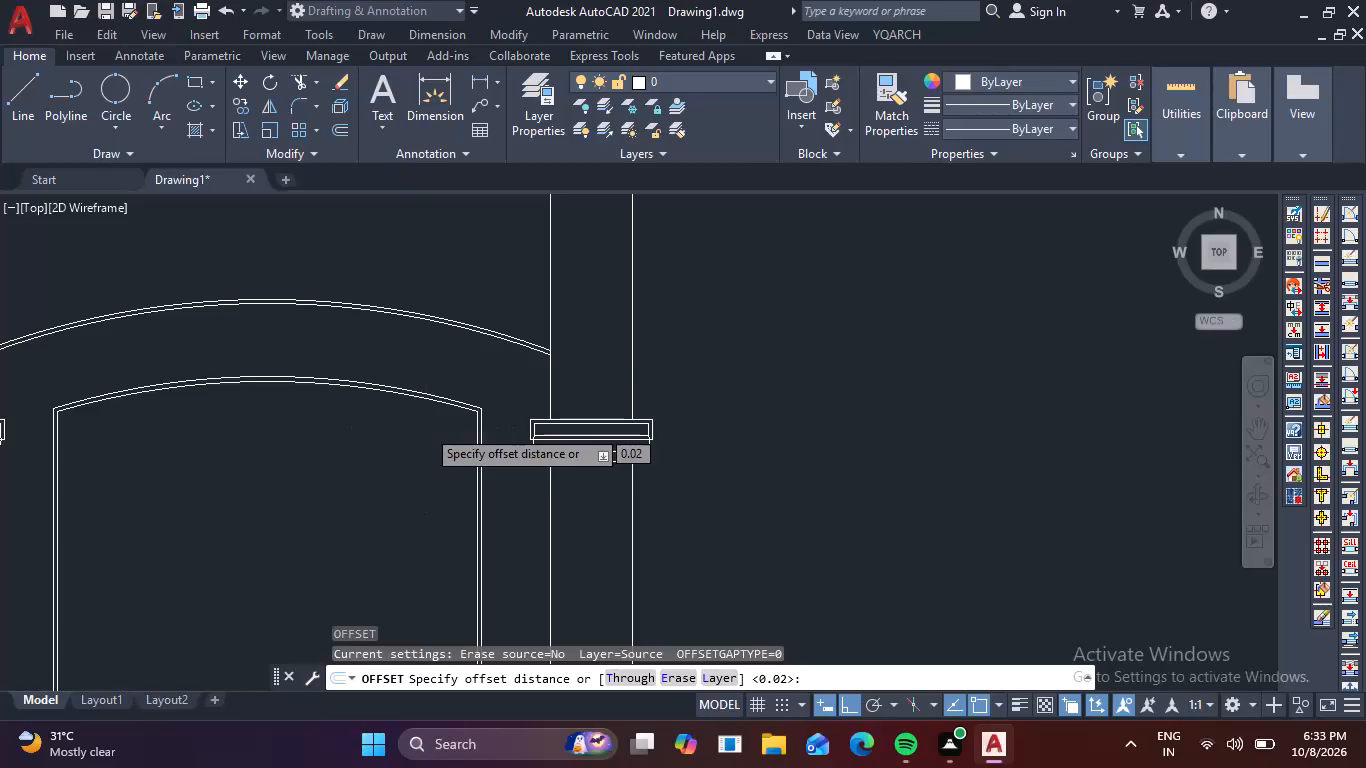
Offset the arched opening's inner outline 0.03 toward the inside of the opening.
{"action": "key", "text": "o"}
{"action": "key", "text": "Return"}
{"action": "type", "text": ".0"}
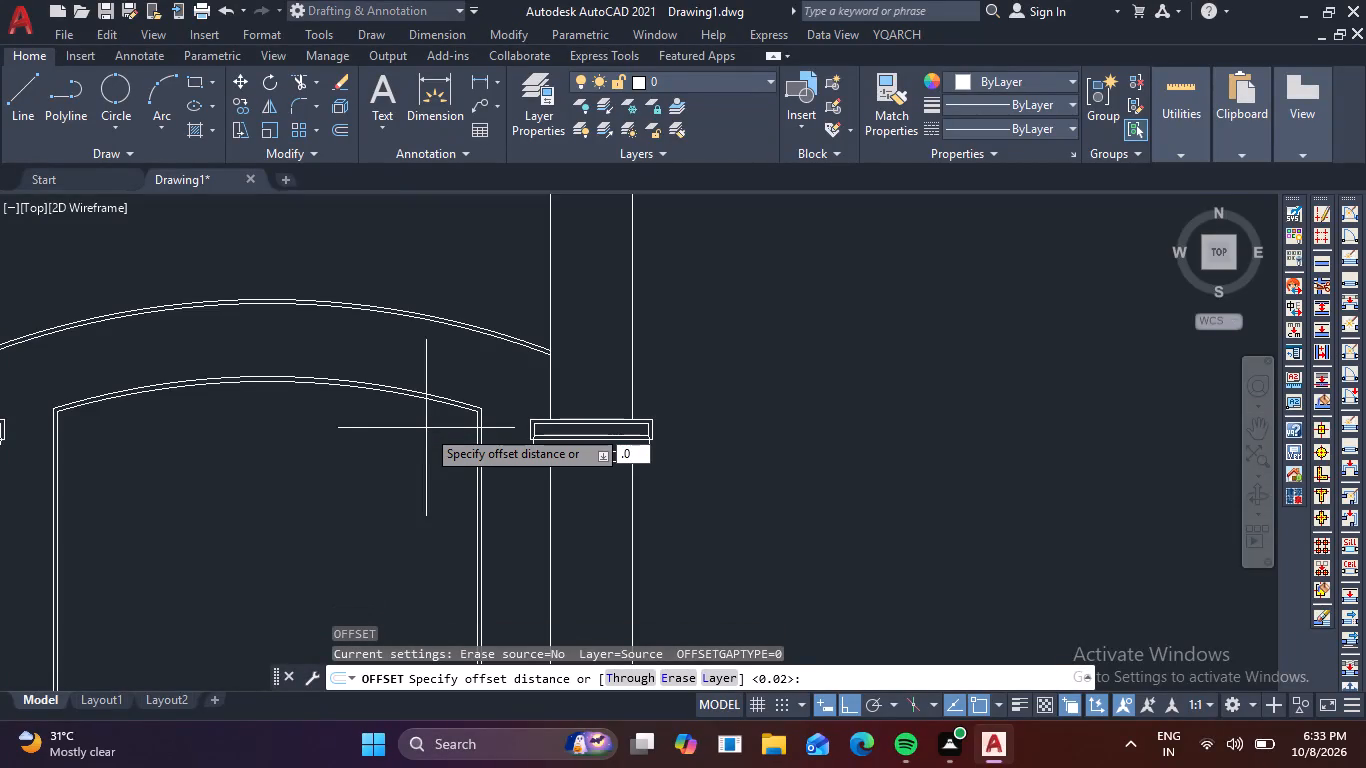
{"action": "key", "text": "3"}
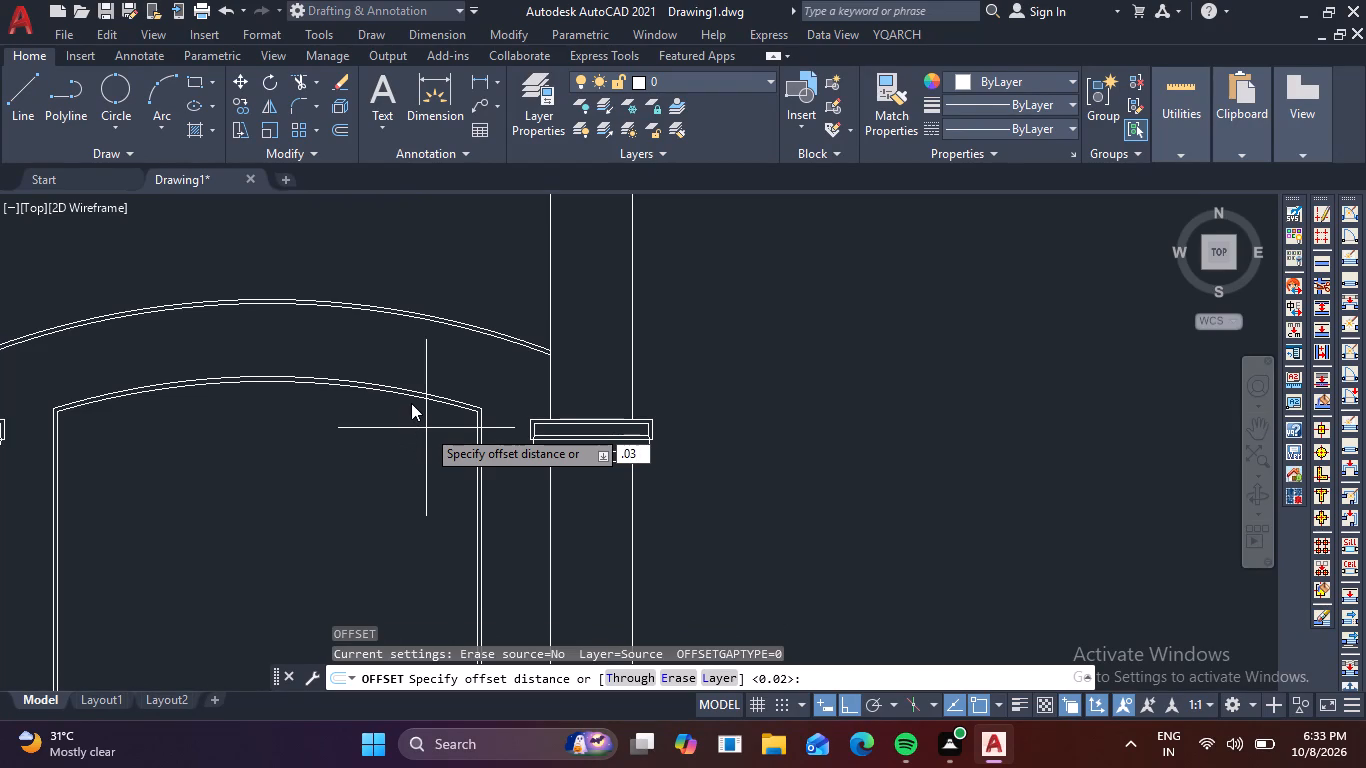
{"action": "key", "text": "Return"}
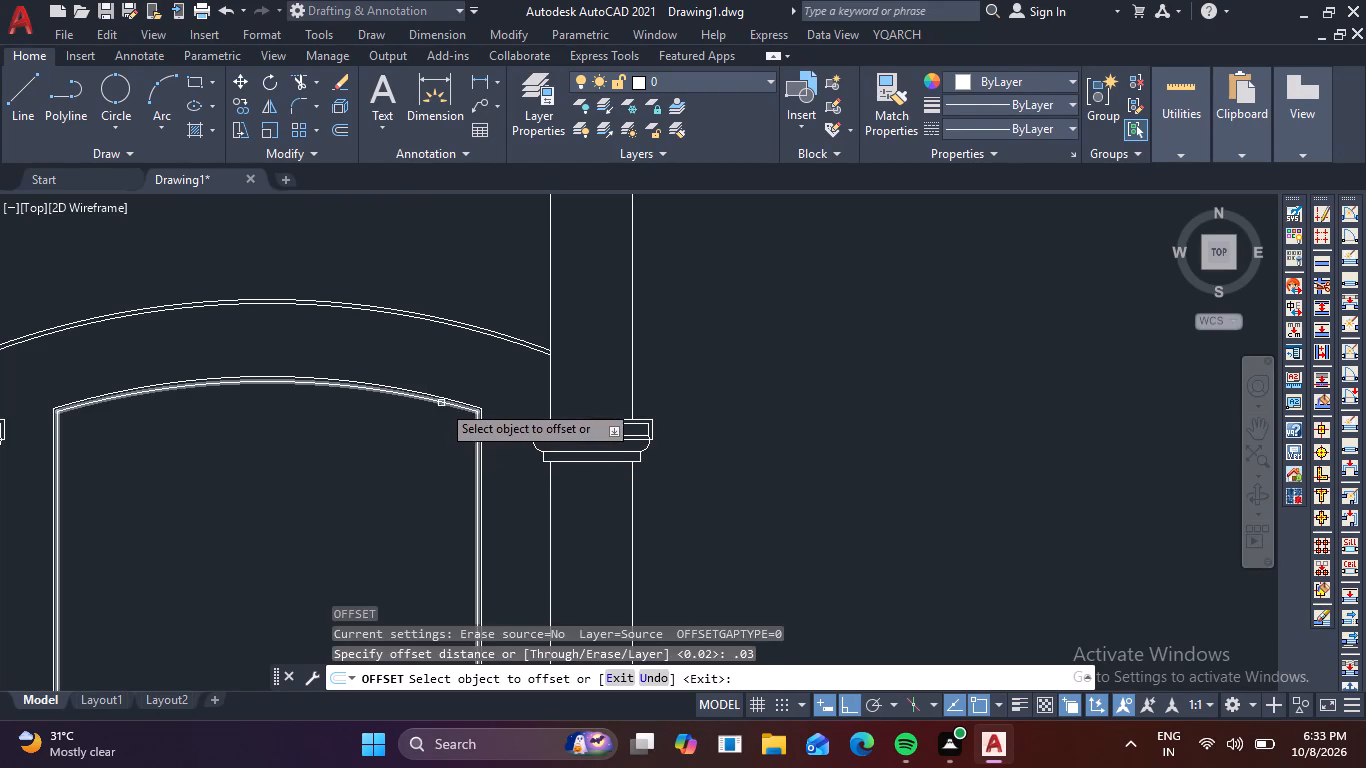
{"action": "left_click", "coordinate": [441, 403]}
{"action": "left_click", "coordinate": [421, 445]}
Offset the new innermost arched outline 0.01 toward the inside of the opening to form a double line.
{"action": "left_click", "coordinate": [441, 415]}
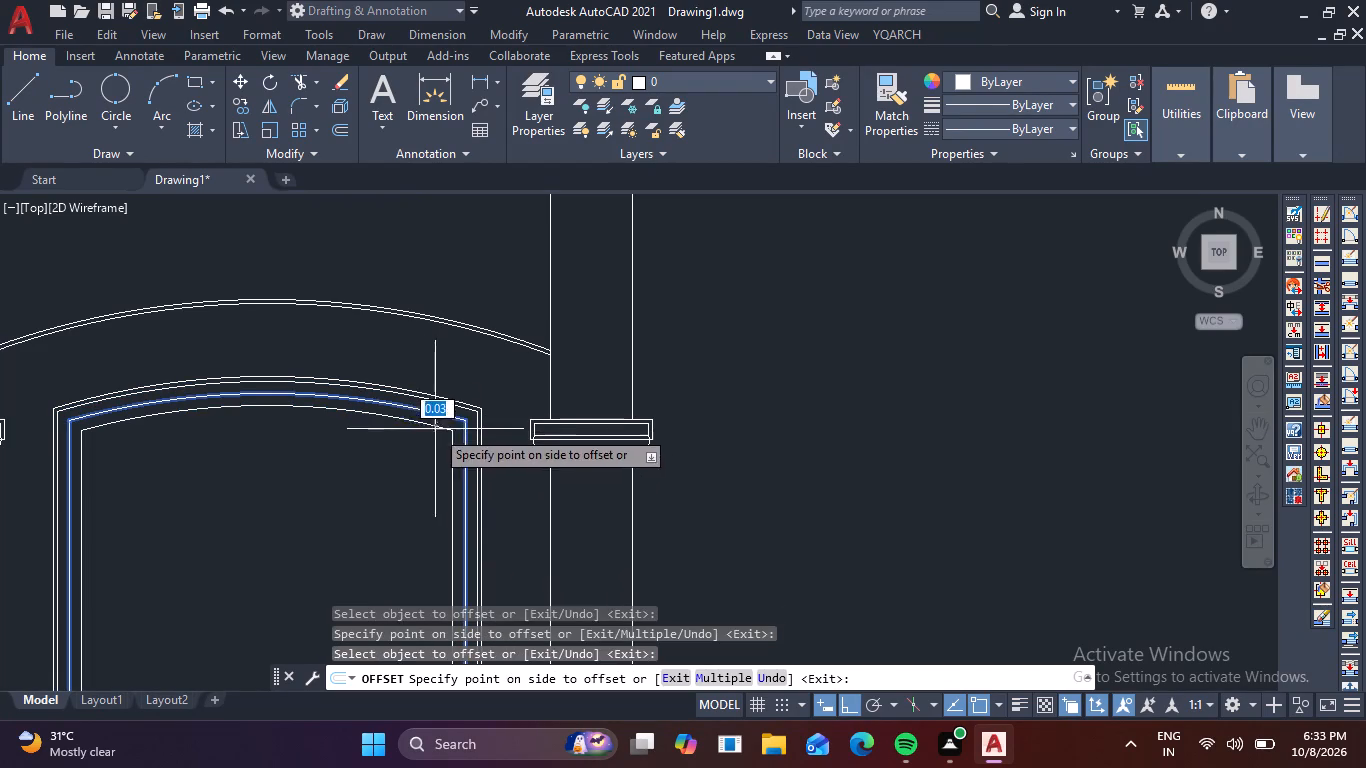
{"action": "key", "text": "period"}
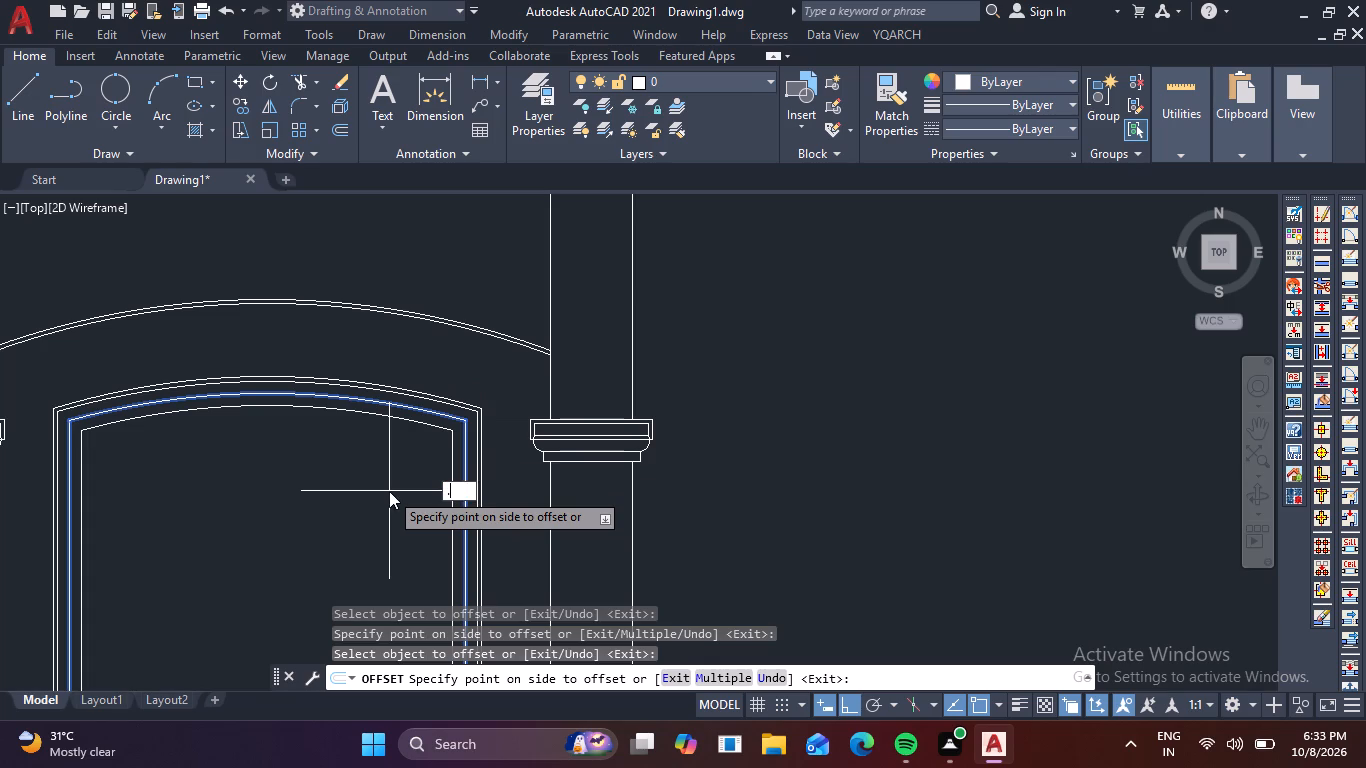
{"action": "type", "text": "01"}
{"action": "key", "text": "Return"}
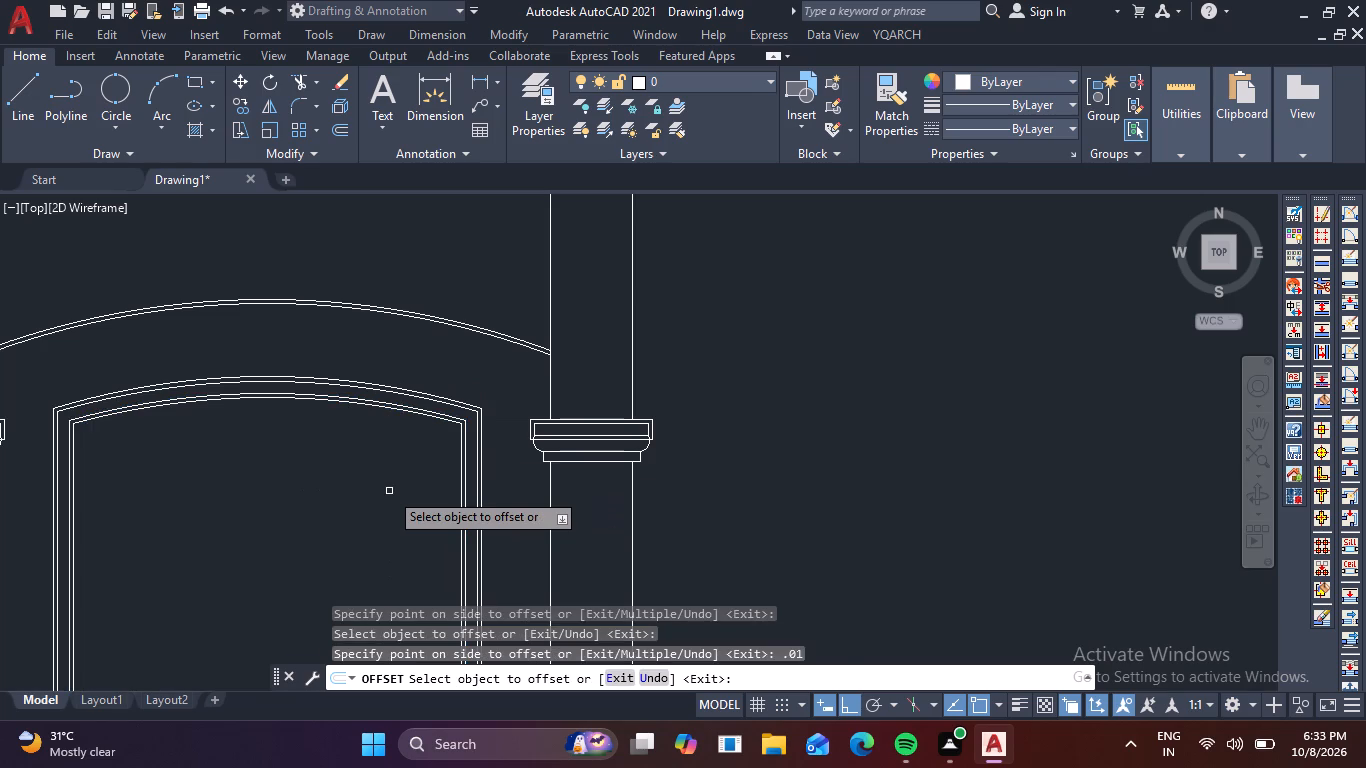
Offset the innermost arched outline 0.05 further toward the inside of the opening.
{"action": "scroll", "coordinate": [428, 513], "scroll_direction": "down", "scroll_amount": 3}
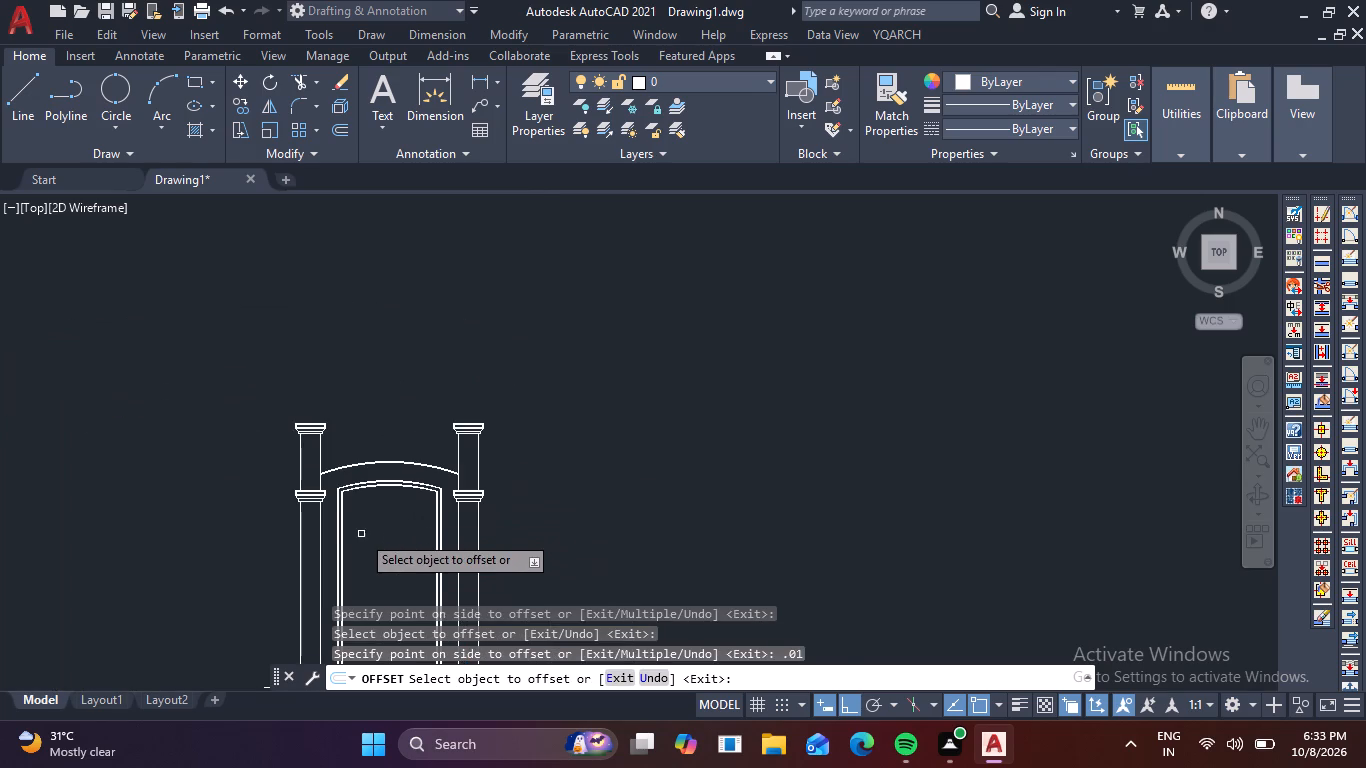
{"action": "middle_click_drag", "start_coordinate": [371, 543], "coordinate": [359, 513]}
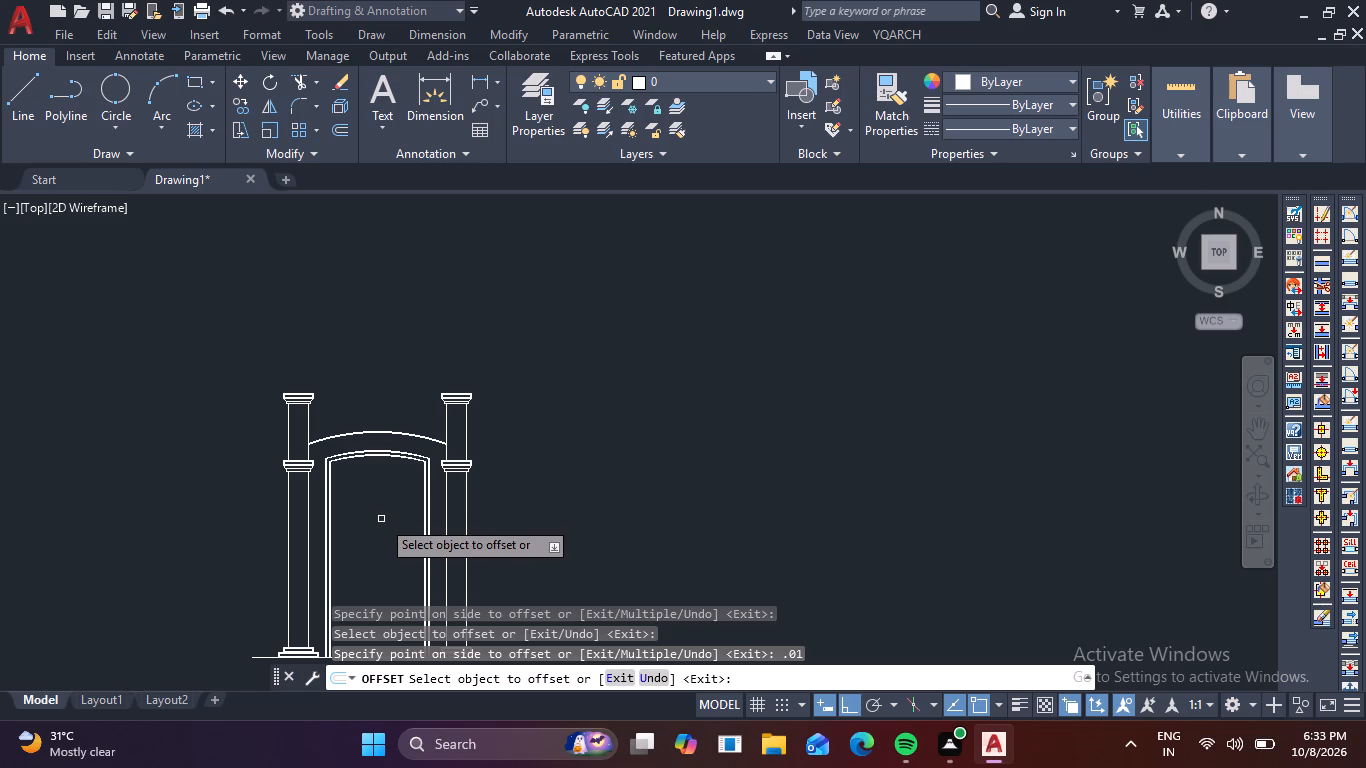
{"action": "scroll", "coordinate": [381, 518], "scroll_direction": "up", "scroll_amount": 1}
{"action": "middle_click_drag", "start_coordinate": [386, 513], "coordinate": [382, 383]}
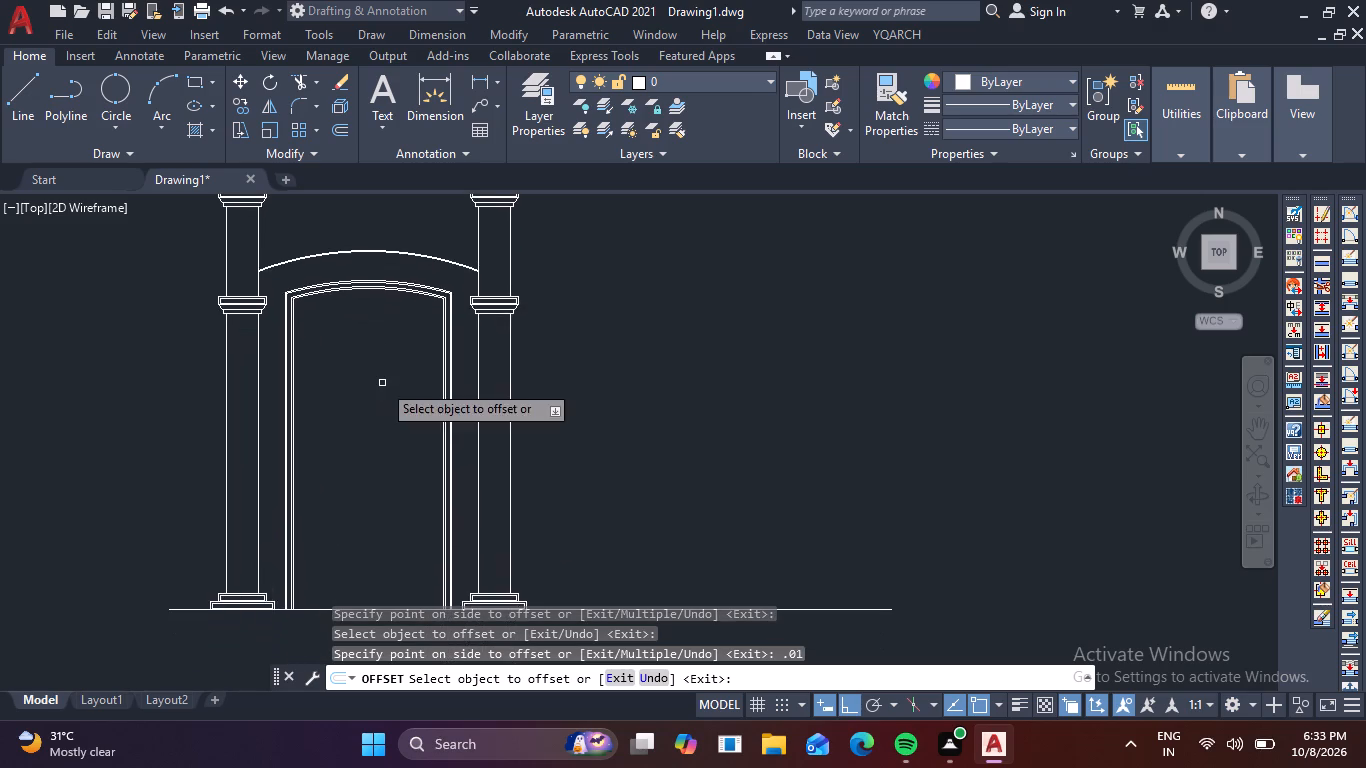
{"action": "scroll", "coordinate": [375, 432], "scroll_direction": "up", "scroll_amount": 1}
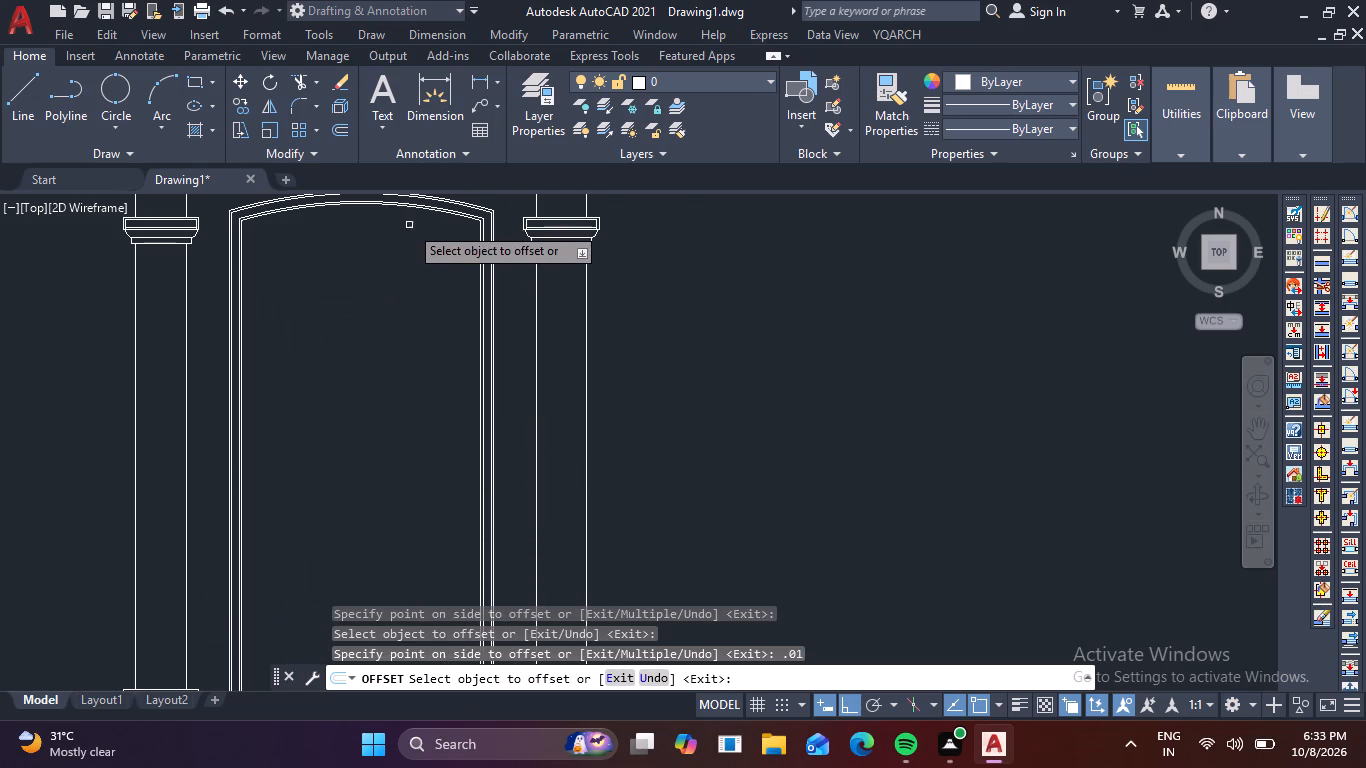
{"action": "scroll", "coordinate": [409, 225], "scroll_direction": "up", "scroll_amount": 1}
{"action": "left_click", "coordinate": [490, 211]}
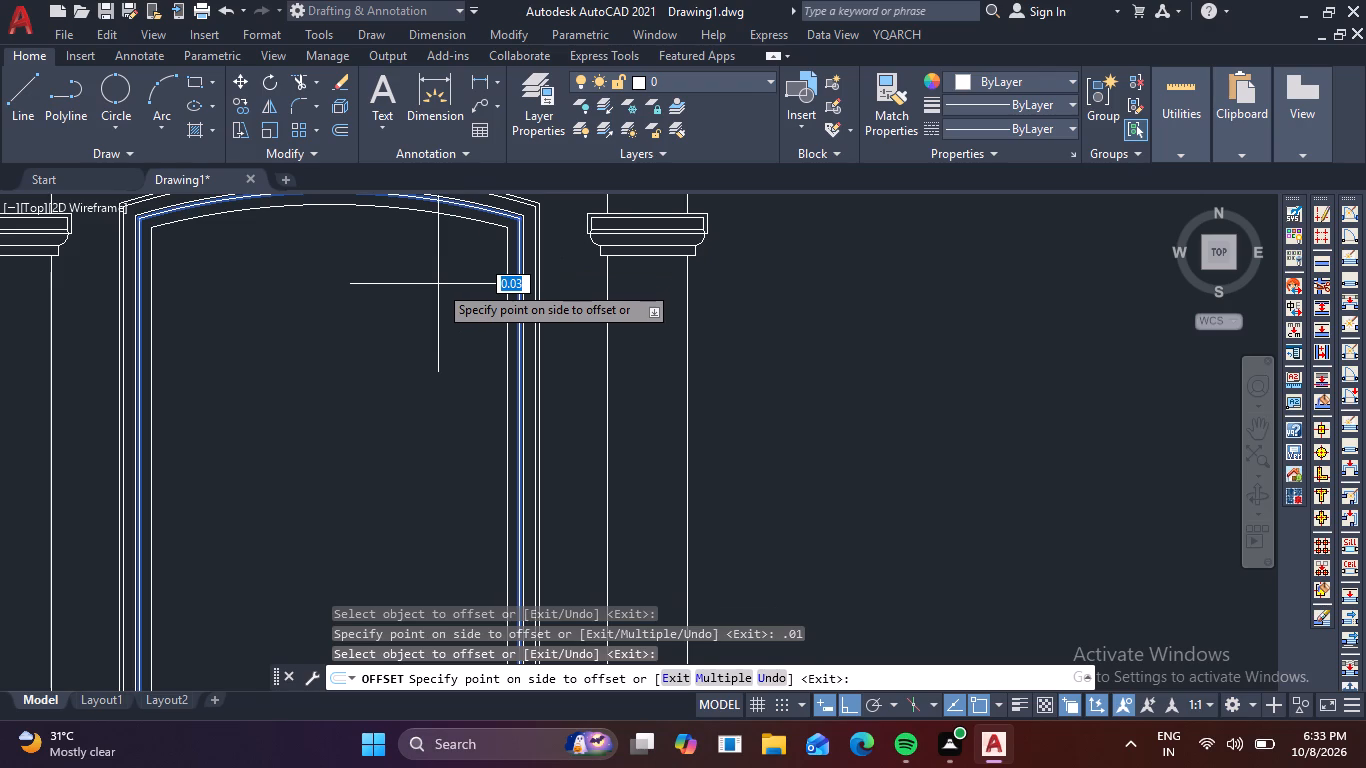
{"action": "key", "text": "period"}
{"action": "type", "text": "05"}
{"action": "key", "text": "Return"}
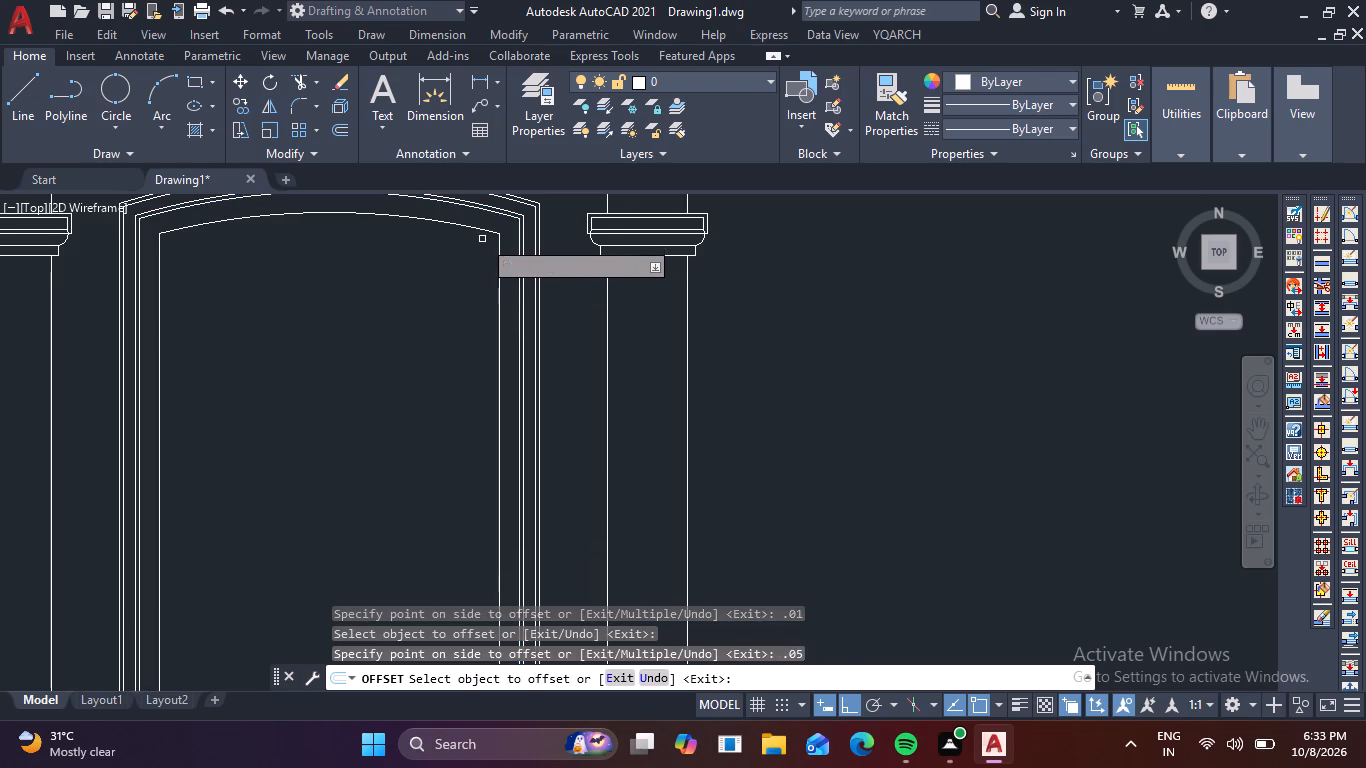
Offset the newest arched outline 0.01 inward to make the innermost frame a double line.
{"action": "left_click", "coordinate": [479, 227]}
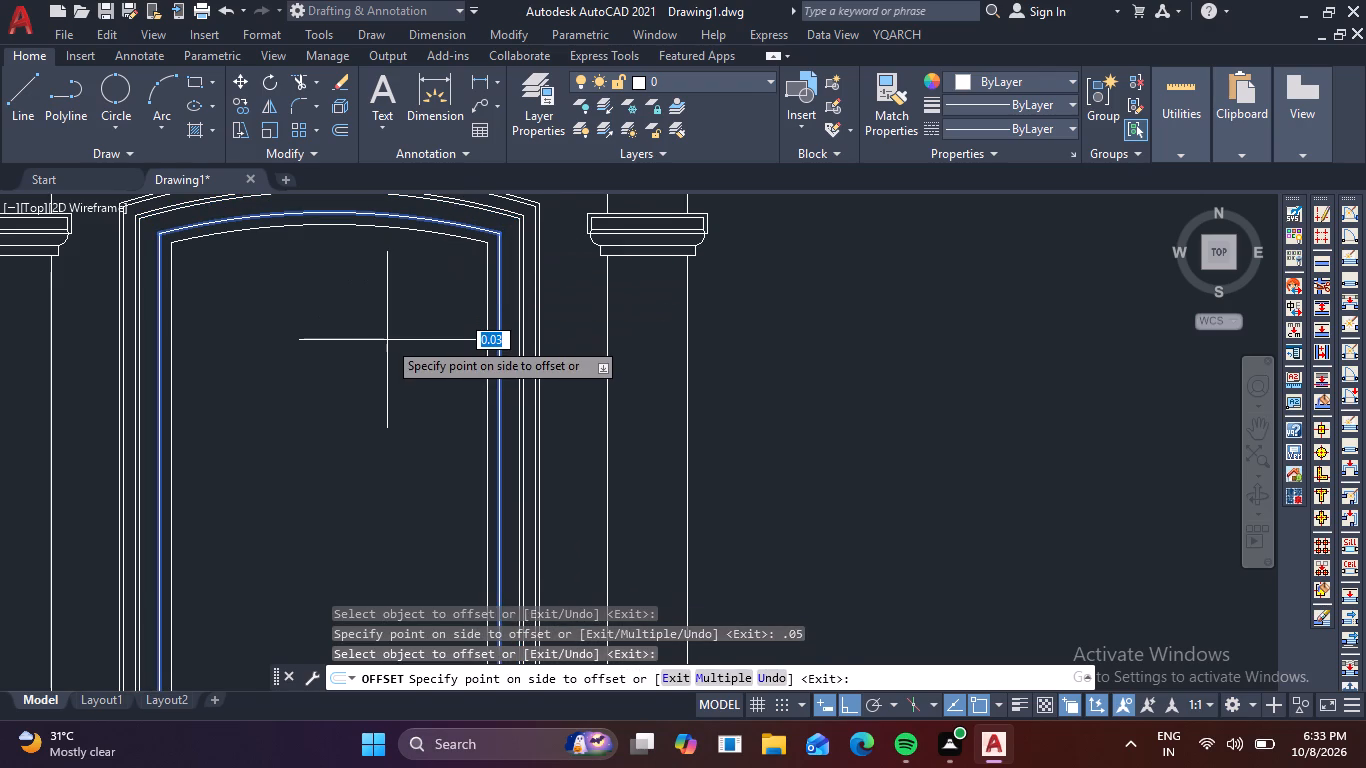
{"action": "type", "text": ".01"}
{"action": "key", "text": "Return"}
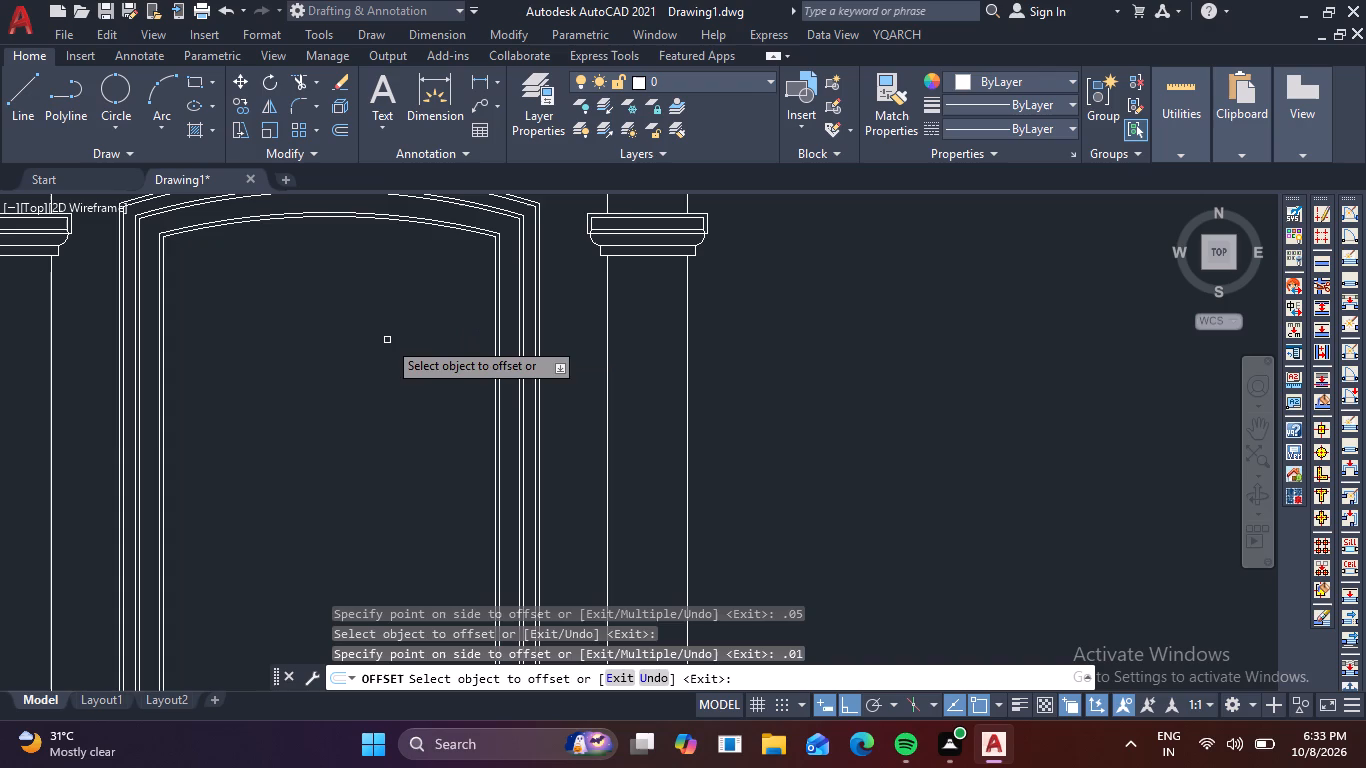
{"action": "scroll", "coordinate": [433, 332], "scroll_direction": "down", "scroll_amount": 1}
{"action": "middle_click_drag", "start_coordinate": [409, 337], "coordinate": [407, 317]}
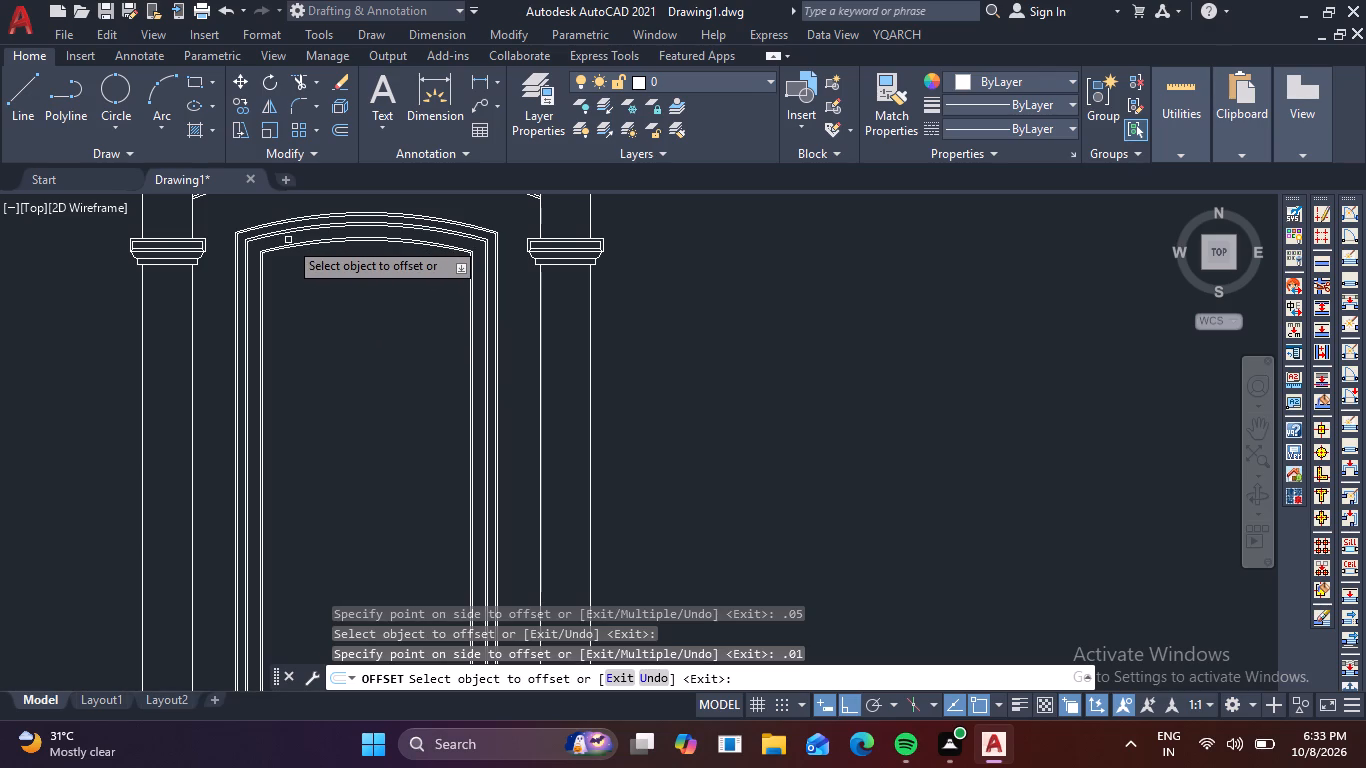
{"action": "key", "text": "Escape"}
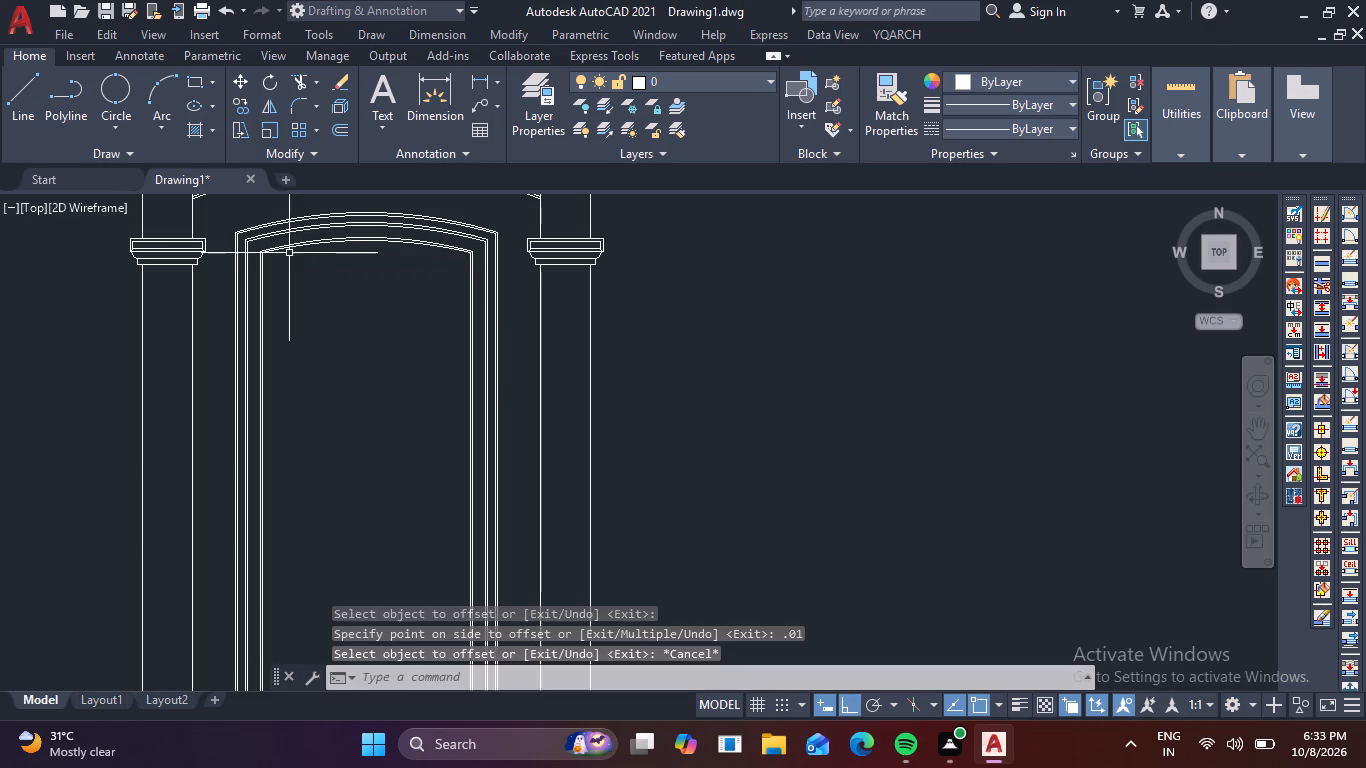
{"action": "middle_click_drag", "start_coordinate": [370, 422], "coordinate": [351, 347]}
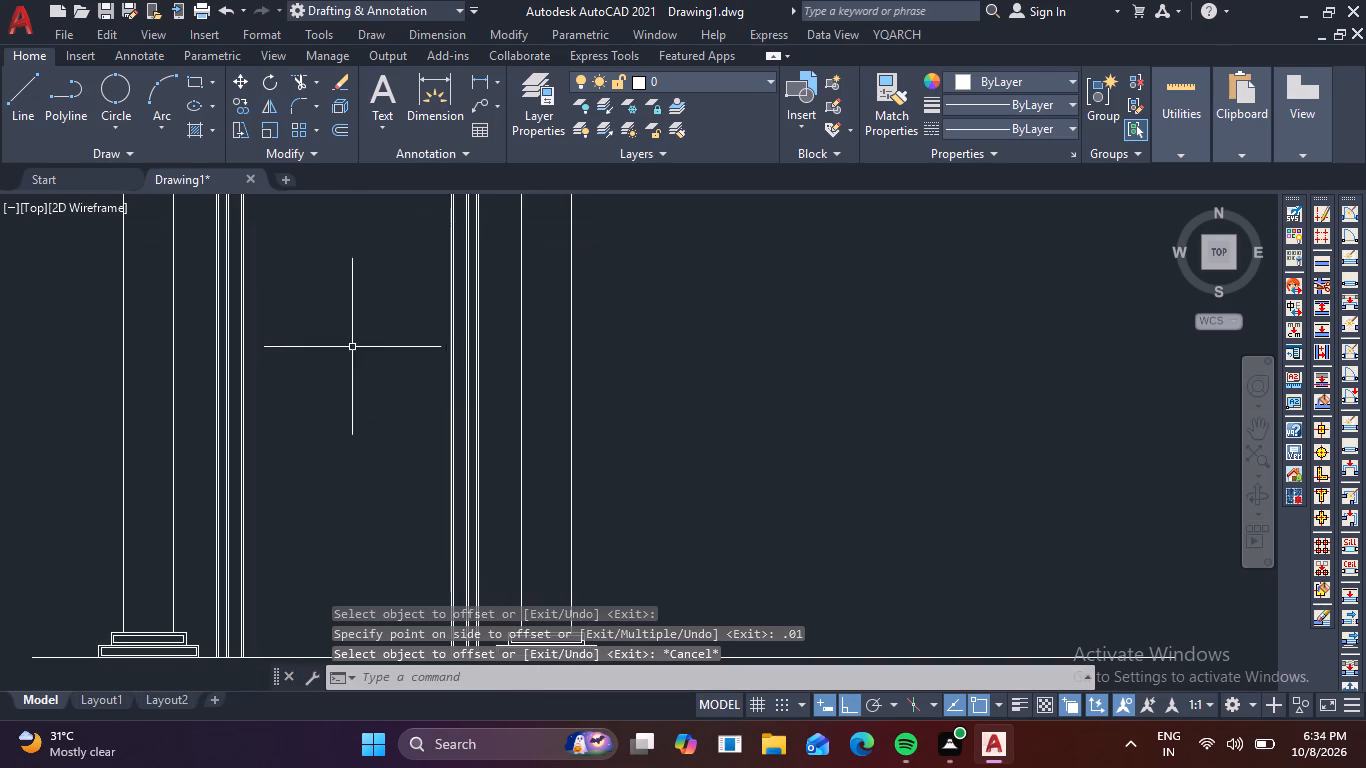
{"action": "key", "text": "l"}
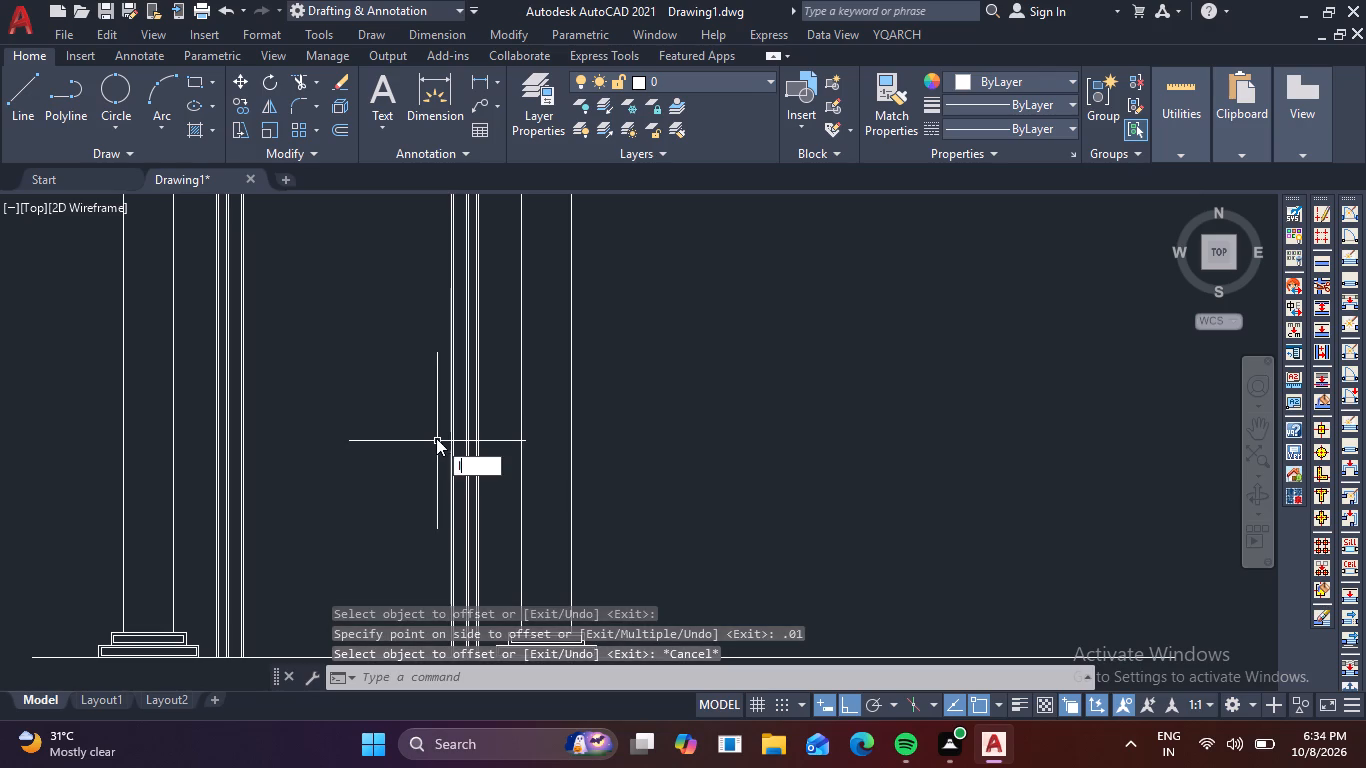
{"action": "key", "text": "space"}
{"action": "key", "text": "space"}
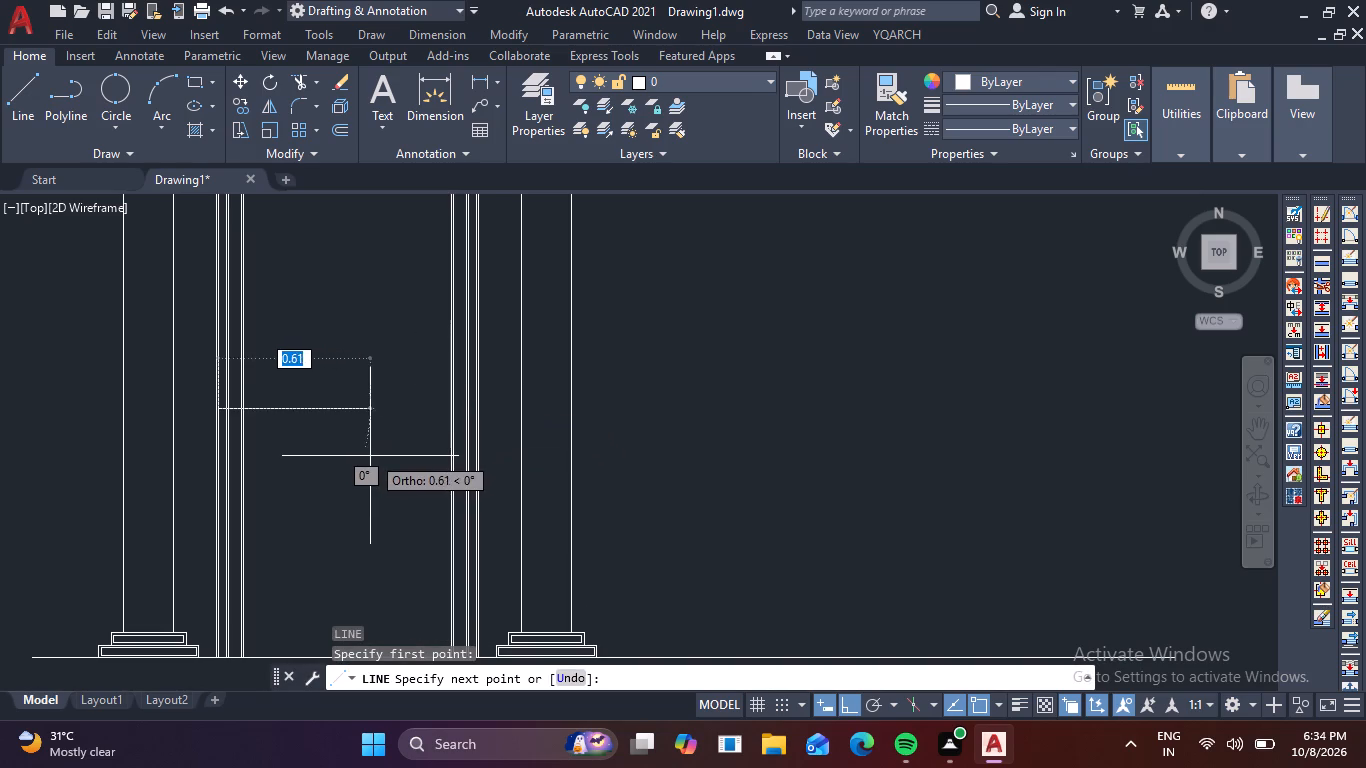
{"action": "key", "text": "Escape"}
Draw a horizontal line about 0.85 long across the opening, between the outer side lines of the innermost double frame at mid-height.
{"action": "key", "text": "l"}
{"action": "key", "text": "space"}
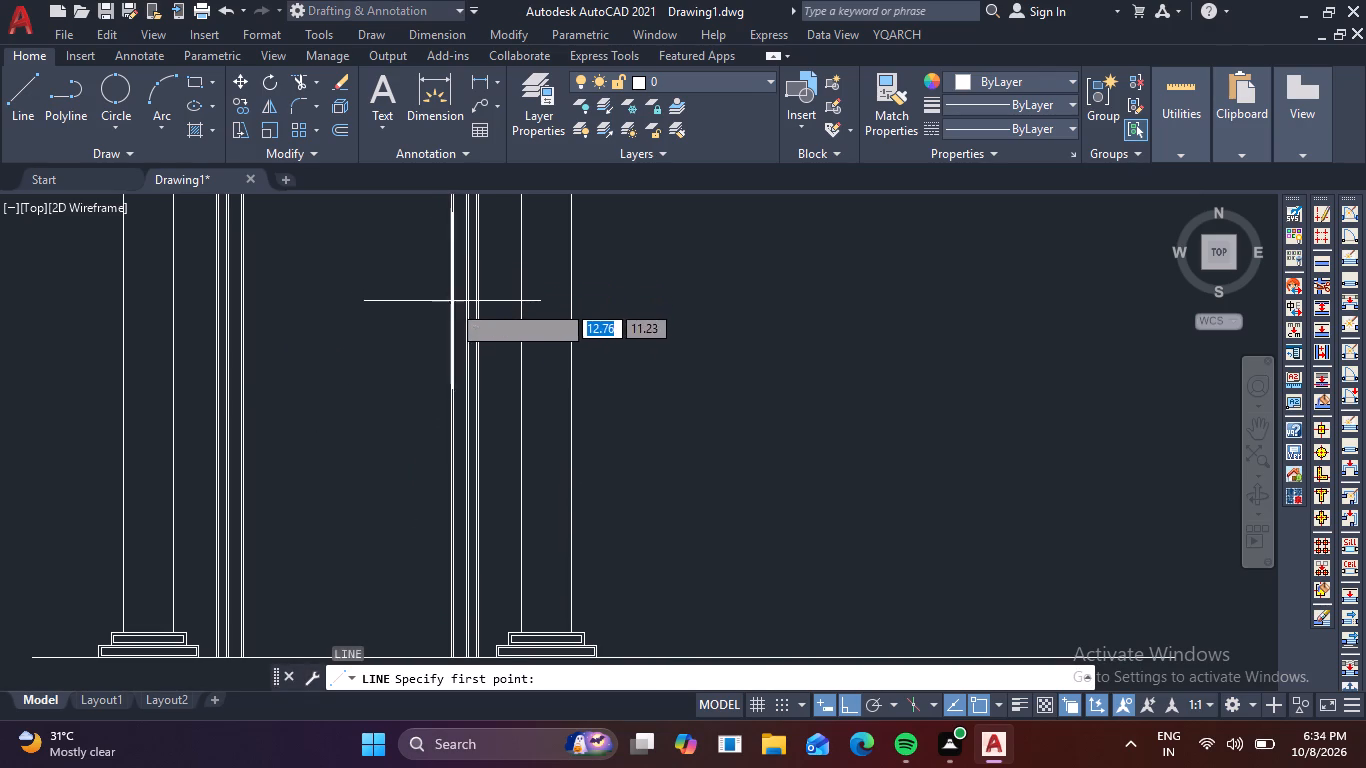
{"action": "left_click", "coordinate": [454, 413]}
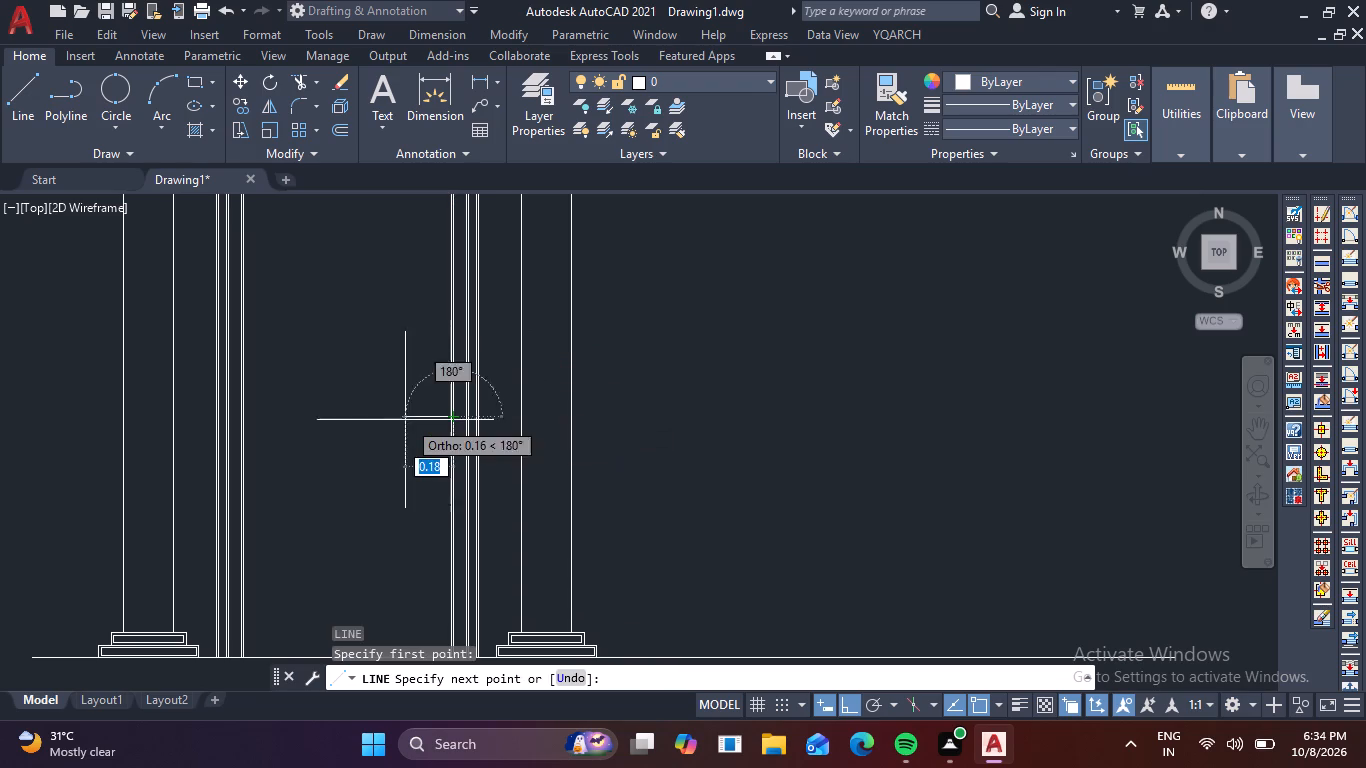
{"action": "scroll", "coordinate": [236, 418], "scroll_direction": "up", "scroll_amount": 2}
{"action": "left_click", "coordinate": [236, 418]}
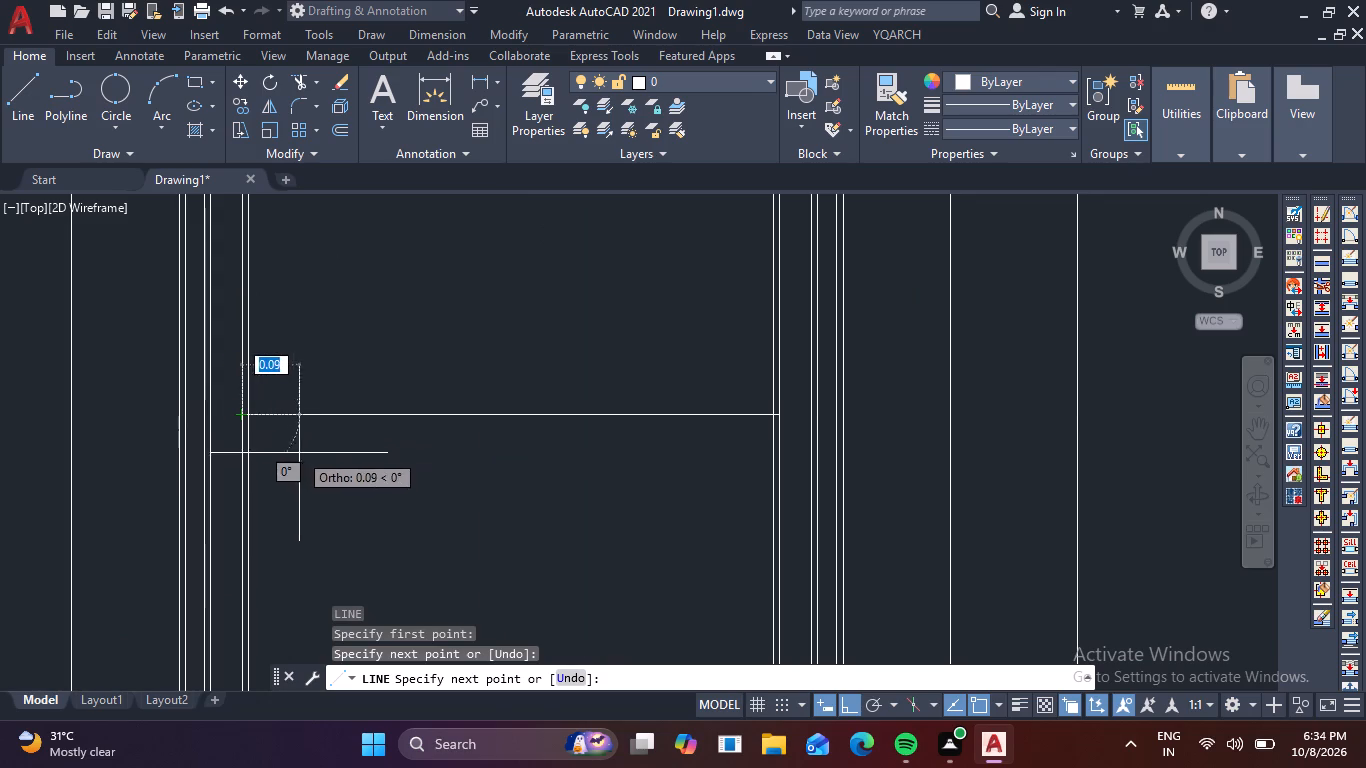
{"action": "key", "text": "Escape"}
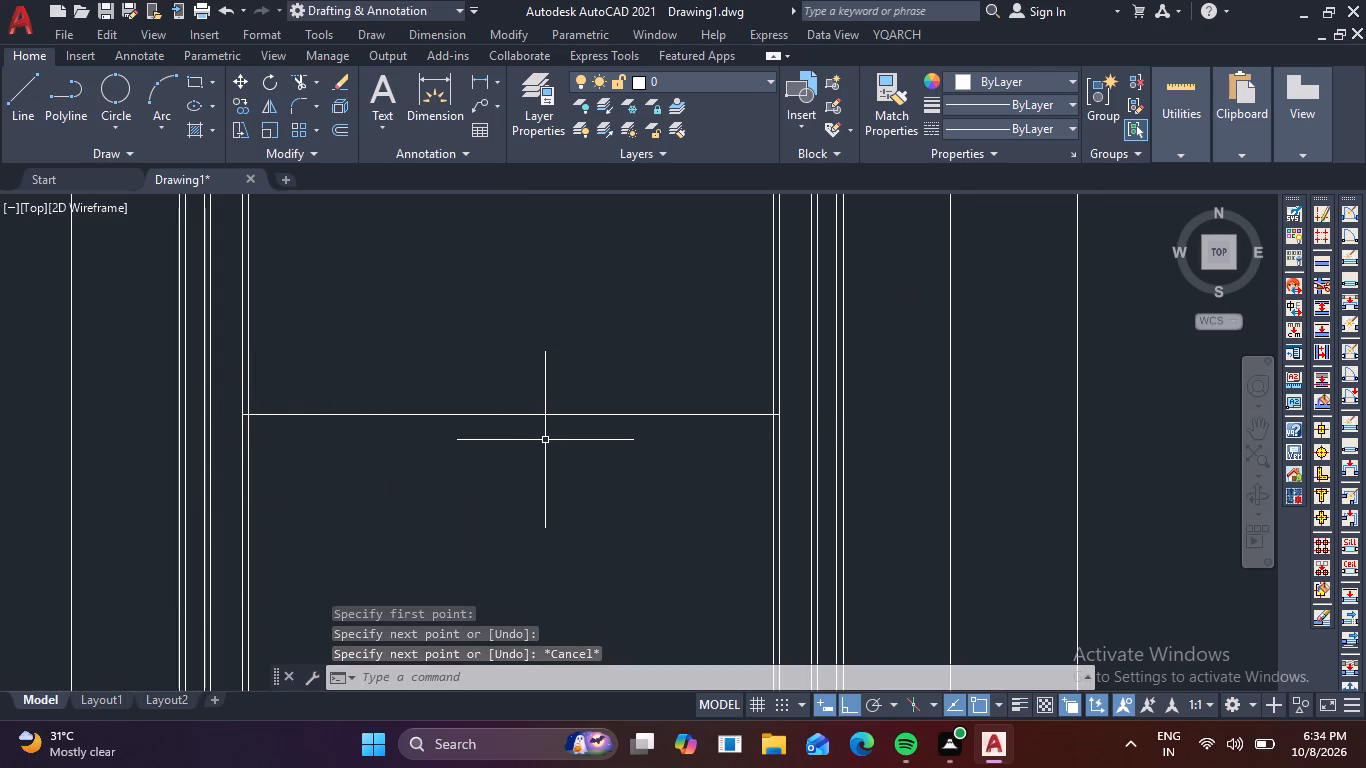
Offset the horizontal line across the opening 0.10 downward to form a crossbar.
{"action": "key", "text": "o"}
{"action": "key", "text": "Return"}
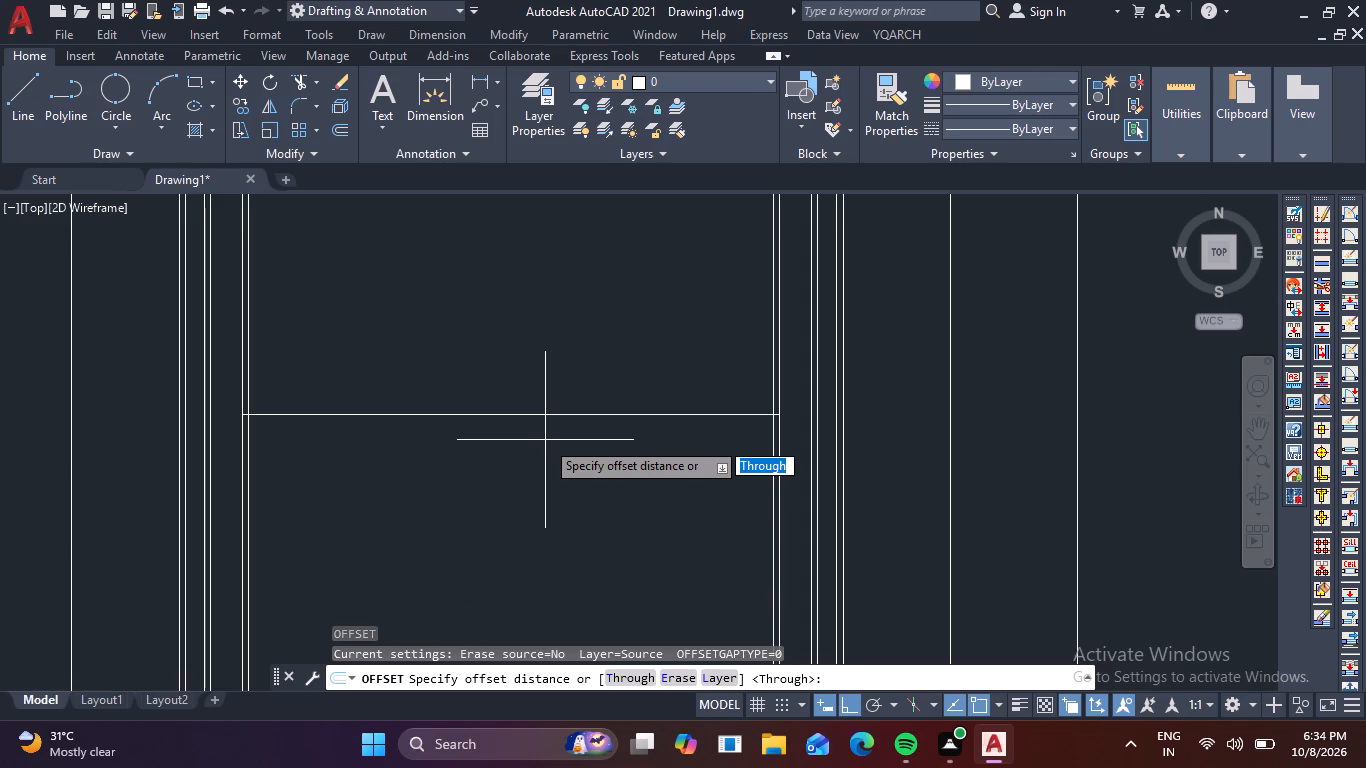
{"action": "type", "text": "0."}
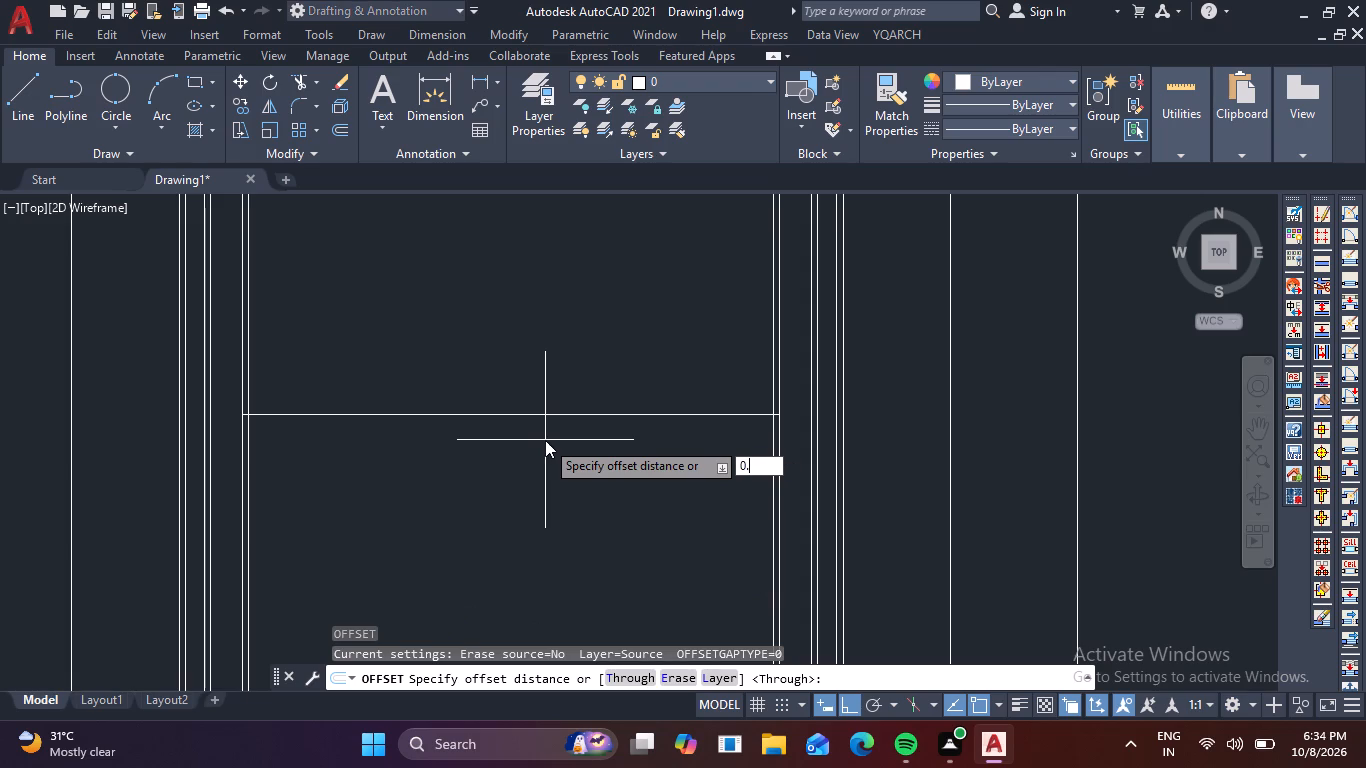
{"action": "type", "text": "10"}
{"action": "key", "text": "Return"}
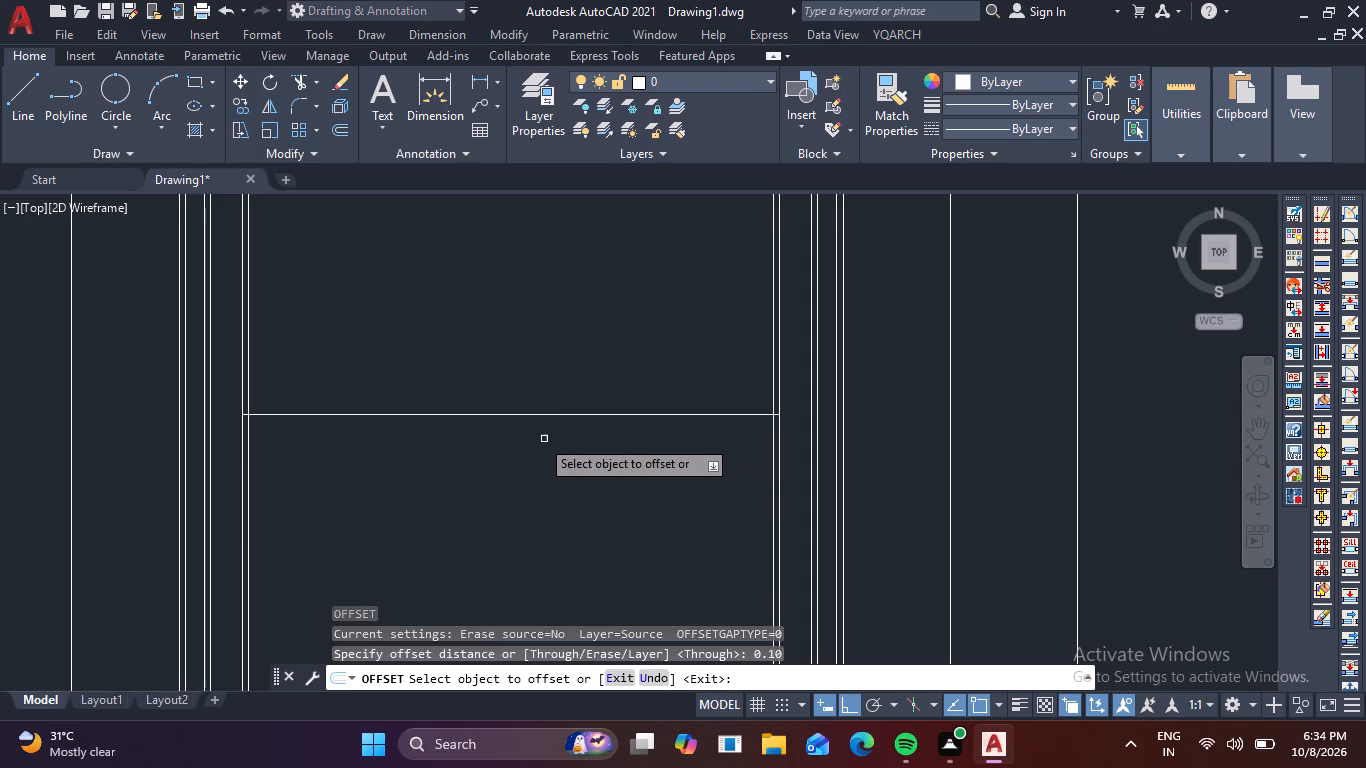
{"action": "left_click", "coordinate": [532, 416]}
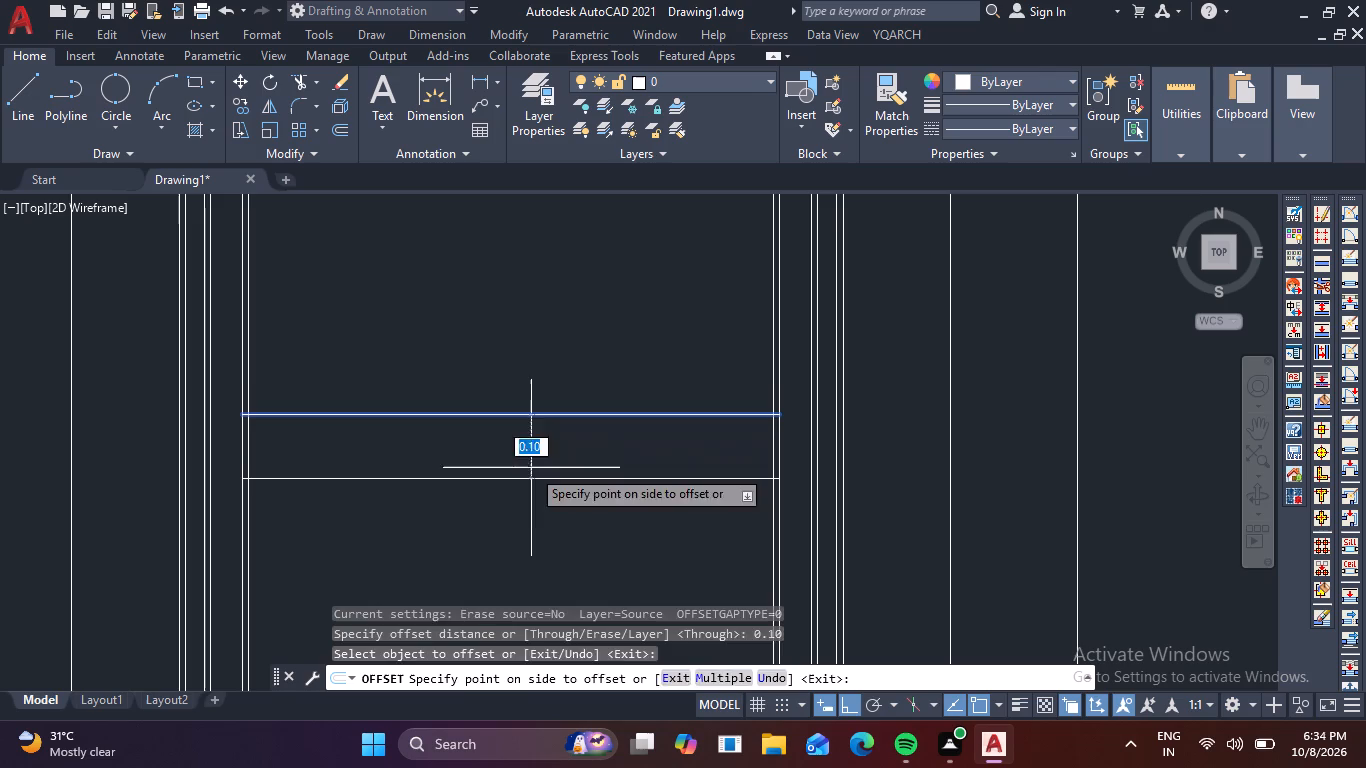
{"action": "left_click", "coordinate": [531, 469]}
{"action": "key", "text": "Escape"}
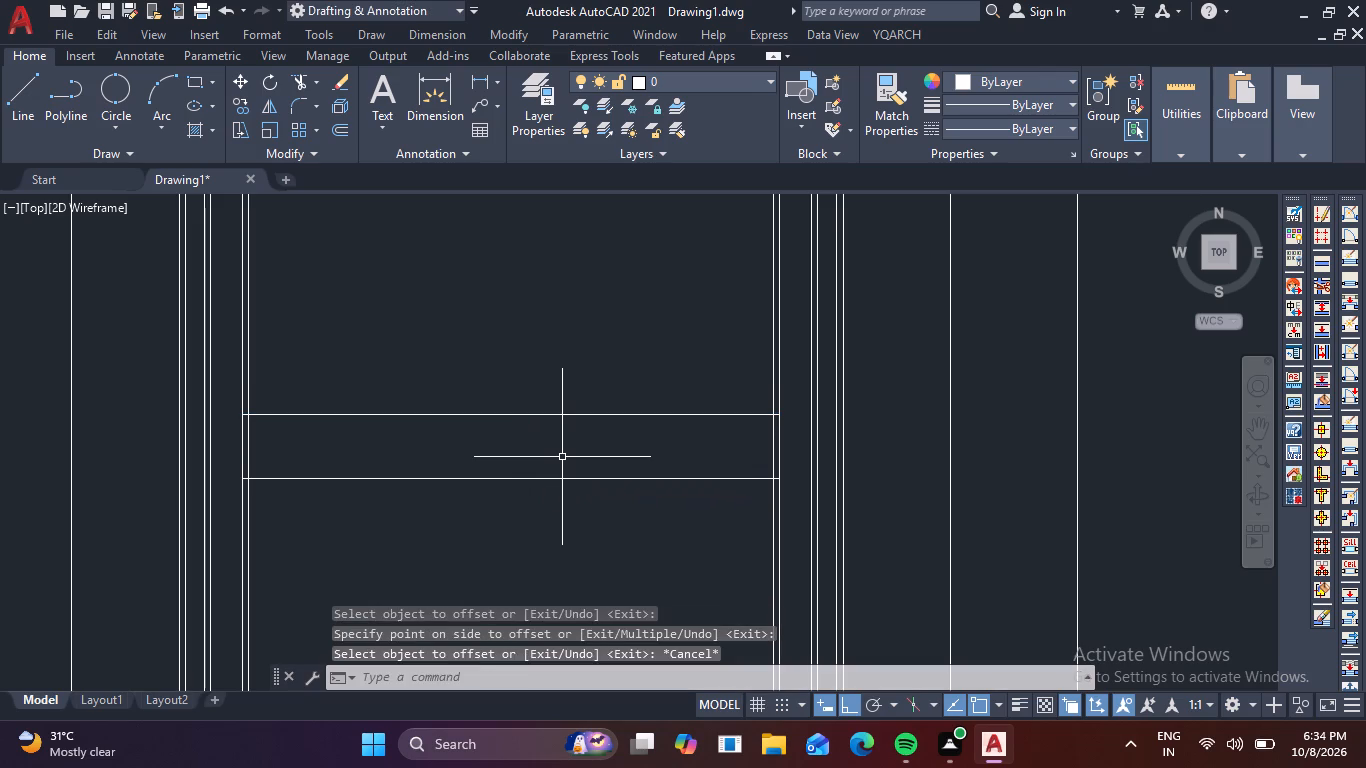
Trim the innermost frame's double side lines between the two crossbar lines on both sides, separating an upper and a lower panel.
{"action": "type", "text": "tr"}
{"action": "key", "text": "space"}
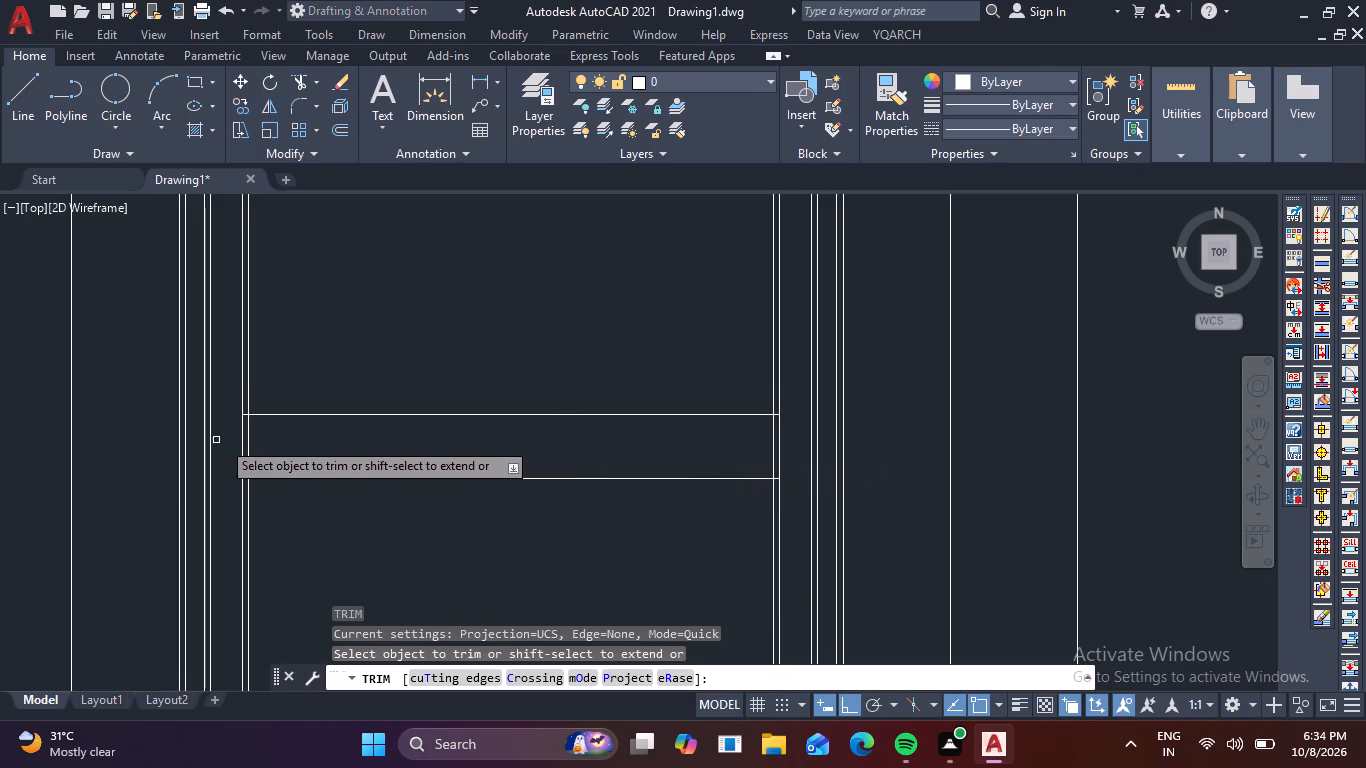
{"action": "left_click_drag", "start_coordinate": [237, 441], "coordinate": [279, 443]}
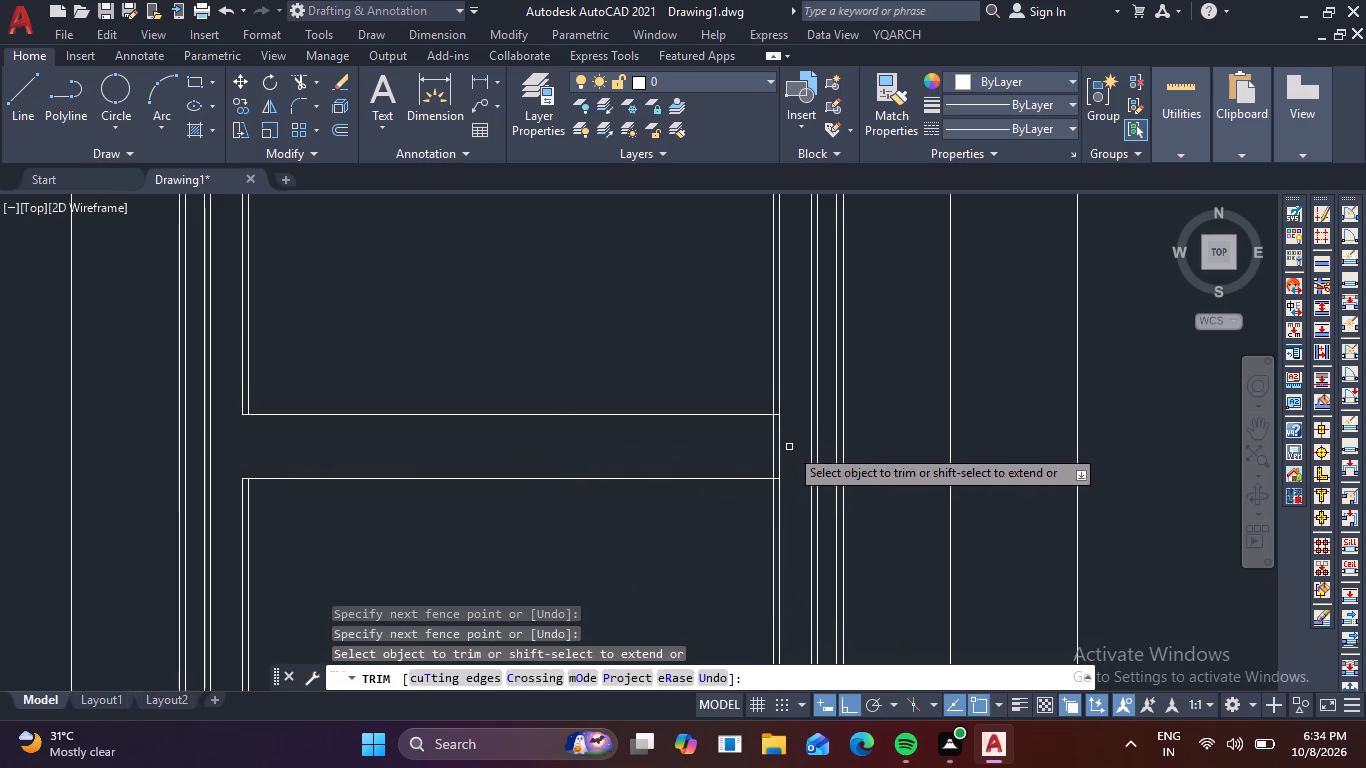
{"action": "left_click_drag", "start_coordinate": [788, 446], "coordinate": [748, 455]}
{"action": "scroll", "coordinate": [662, 452], "scroll_direction": "down", "scroll_amount": 2}
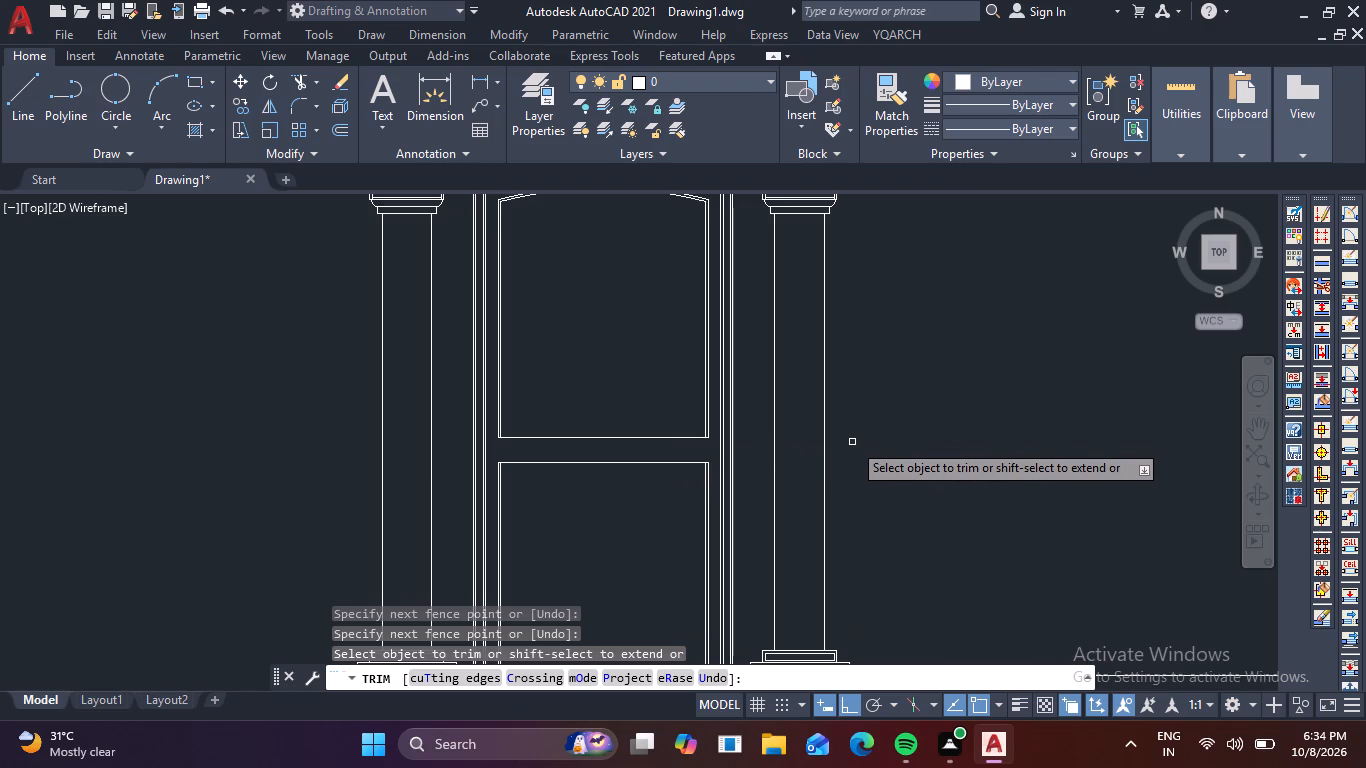
{"action": "key", "text": "Escape"}
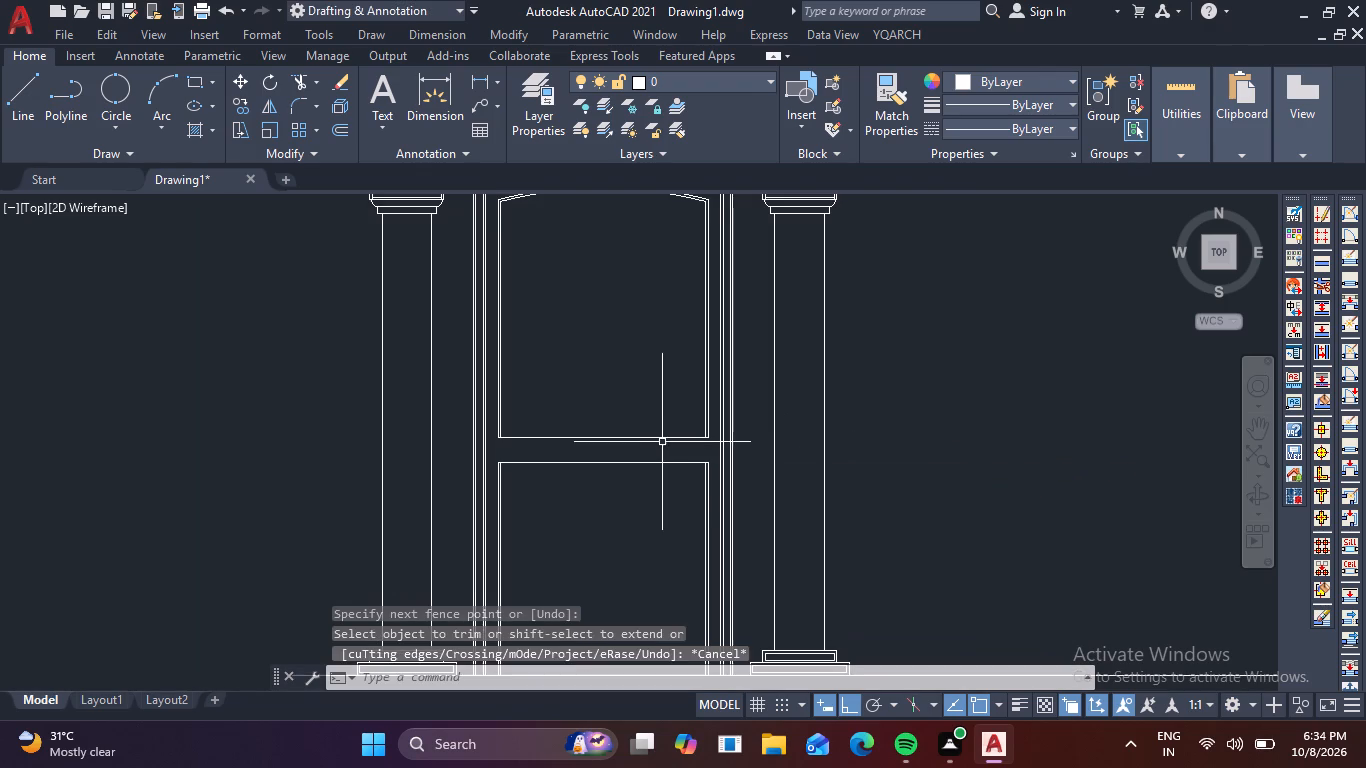
Draw a vertical centre line about 1.00 long from the midpoint of the upper panel's bottom line to the innermost double arch's outer curve.
{"action": "key", "text": "l"}
{"action": "key", "text": "space"}
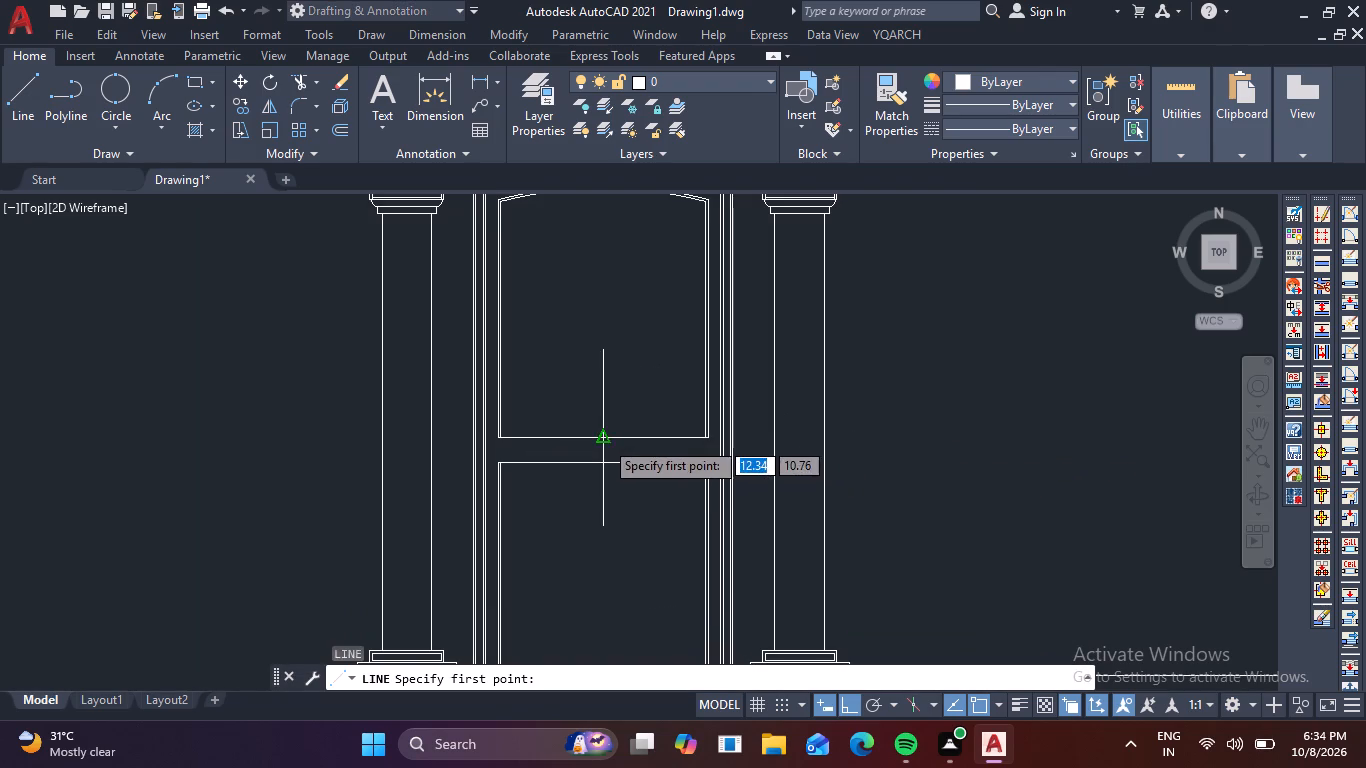
{"action": "left_click", "coordinate": [599, 440]}
{"action": "middle_click_drag", "start_coordinate": [618, 336], "coordinate": [613, 403]}
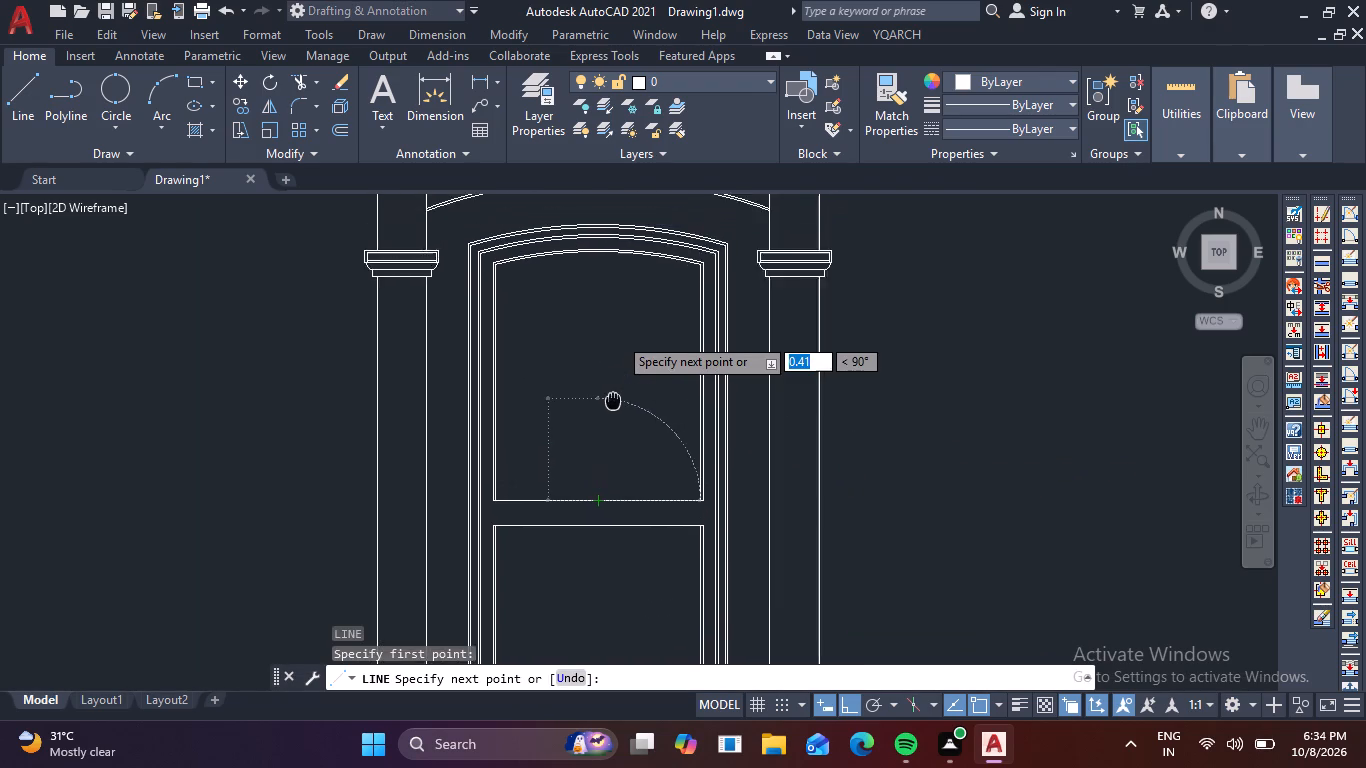
{"action": "middle_click_drag", "start_coordinate": [613, 403], "coordinate": [604, 448]}
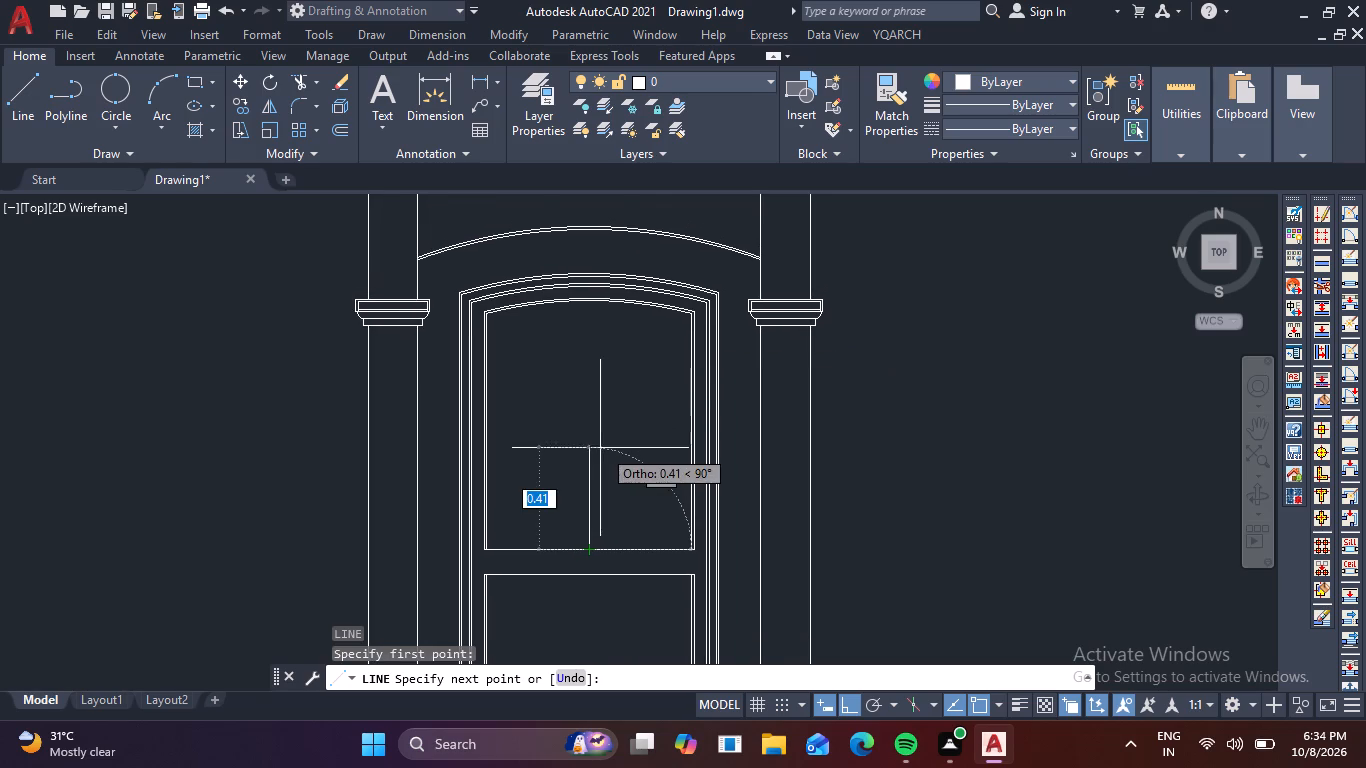
{"action": "scroll", "coordinate": [583, 304], "scroll_direction": "up", "scroll_amount": 3}
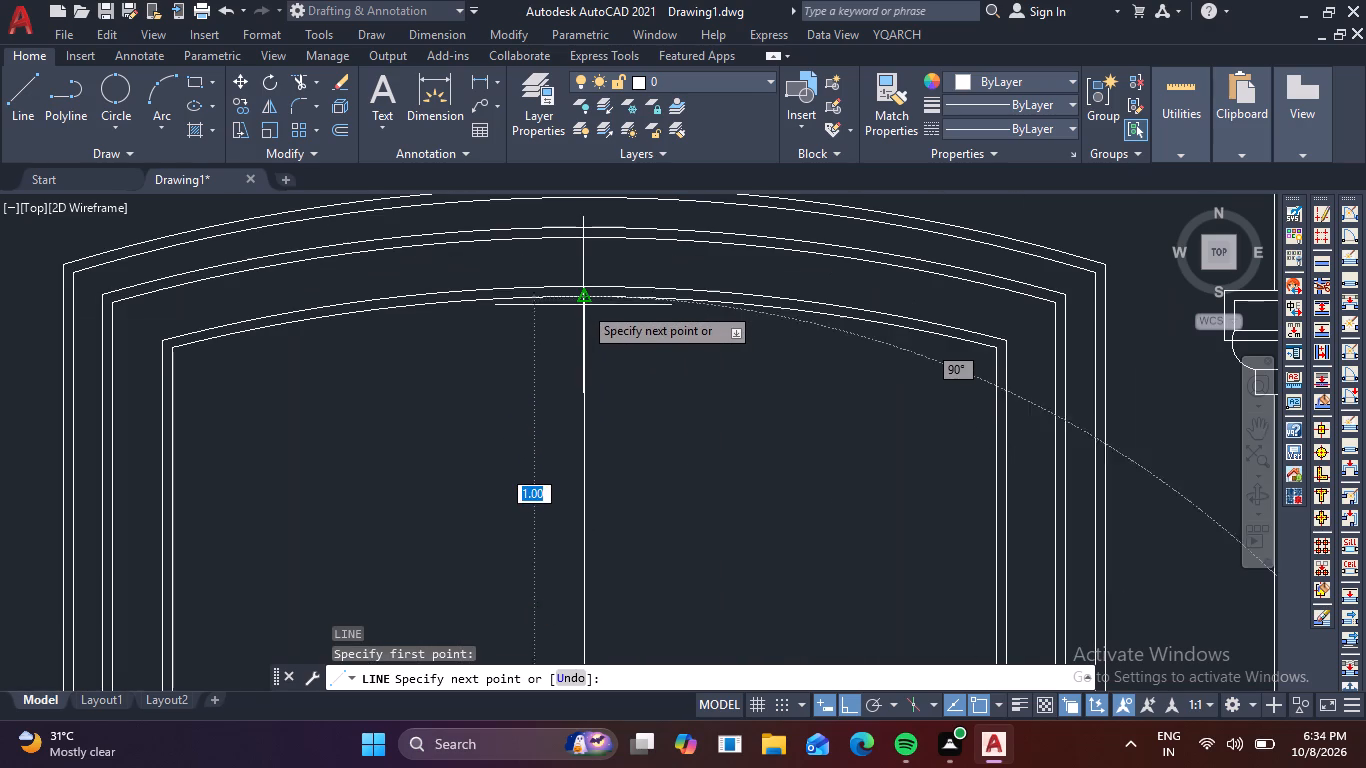
{"action": "left_click", "coordinate": [578, 284]}
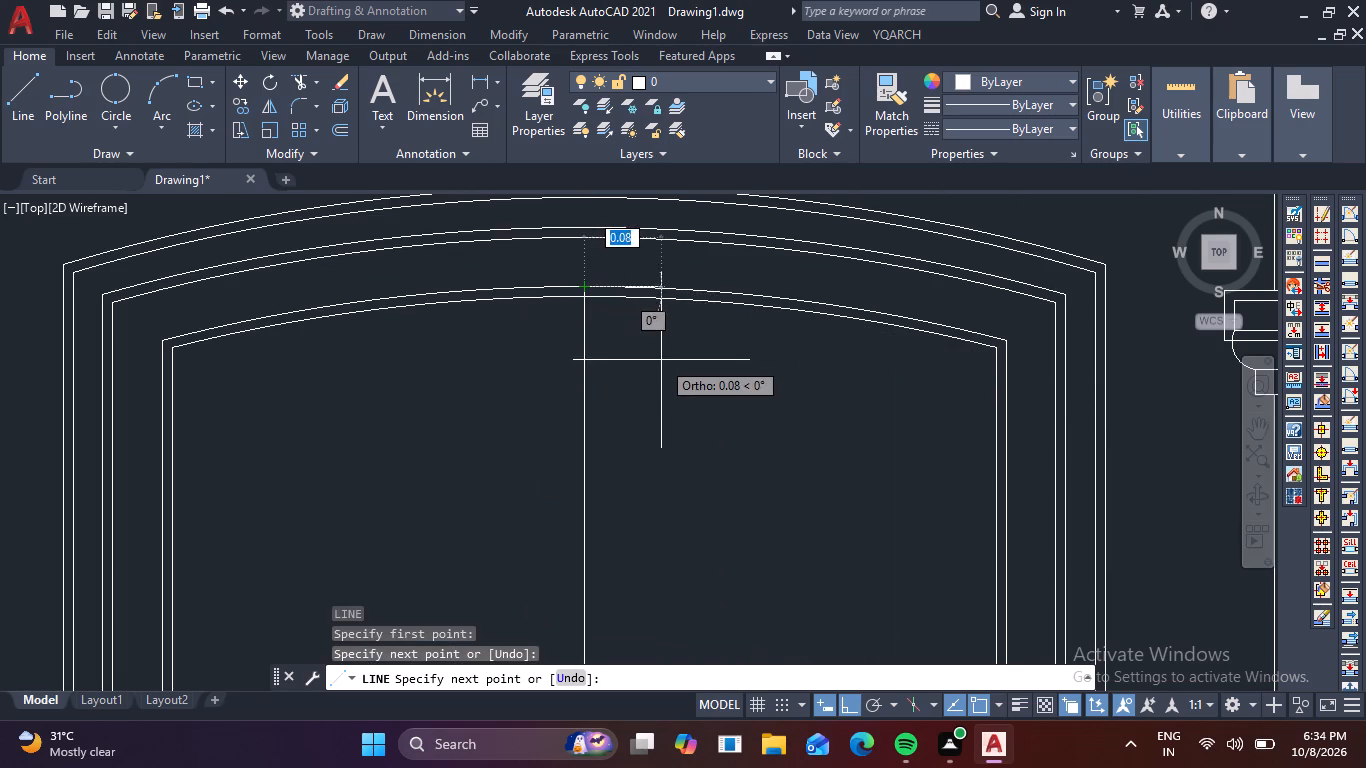
{"action": "key", "text": "Escape"}
{"action": "middle_click", "coordinate": [622, 408]}
{"action": "scroll", "coordinate": [622, 408], "scroll_direction": "down", "scroll_amount": 2}
{"action": "middle_click_drag", "start_coordinate": [625, 410], "coordinate": [587, 273]}
{"action": "middle_click", "coordinate": [587, 273]}
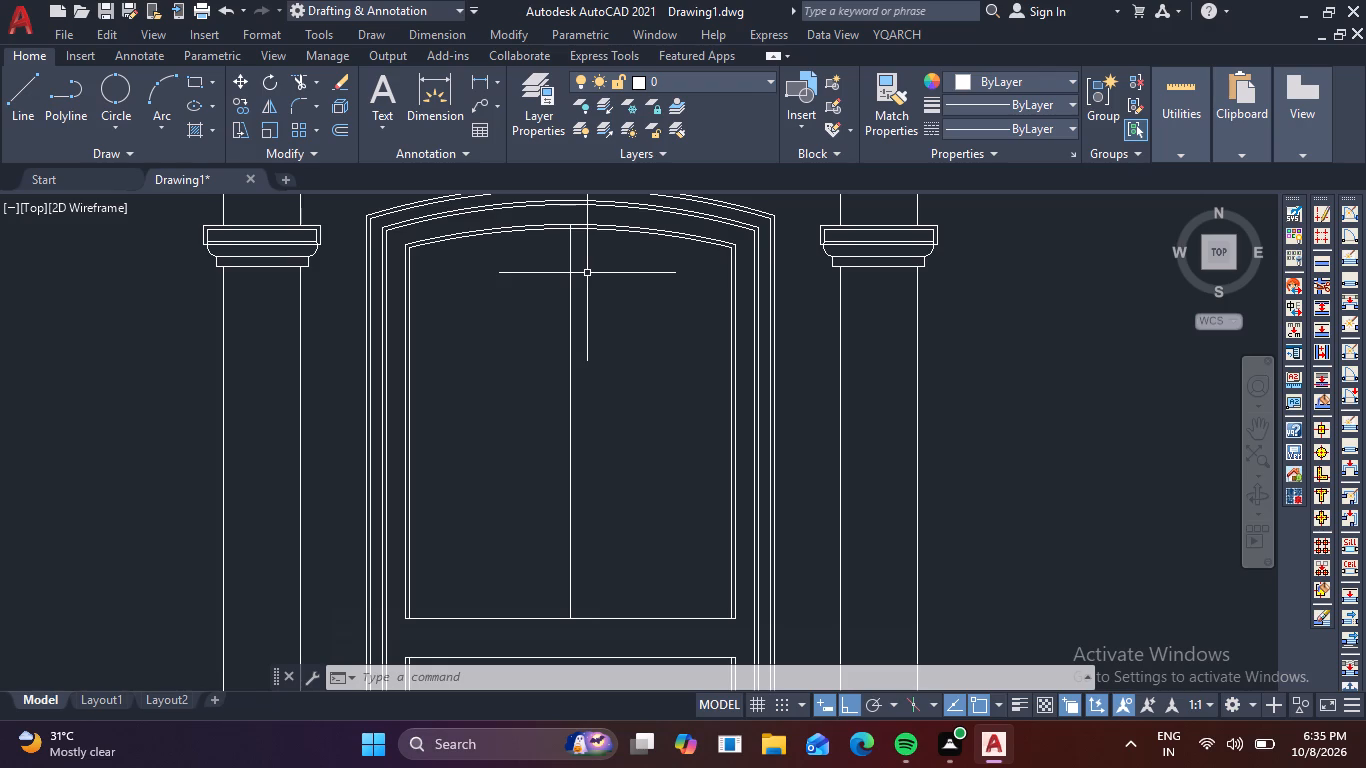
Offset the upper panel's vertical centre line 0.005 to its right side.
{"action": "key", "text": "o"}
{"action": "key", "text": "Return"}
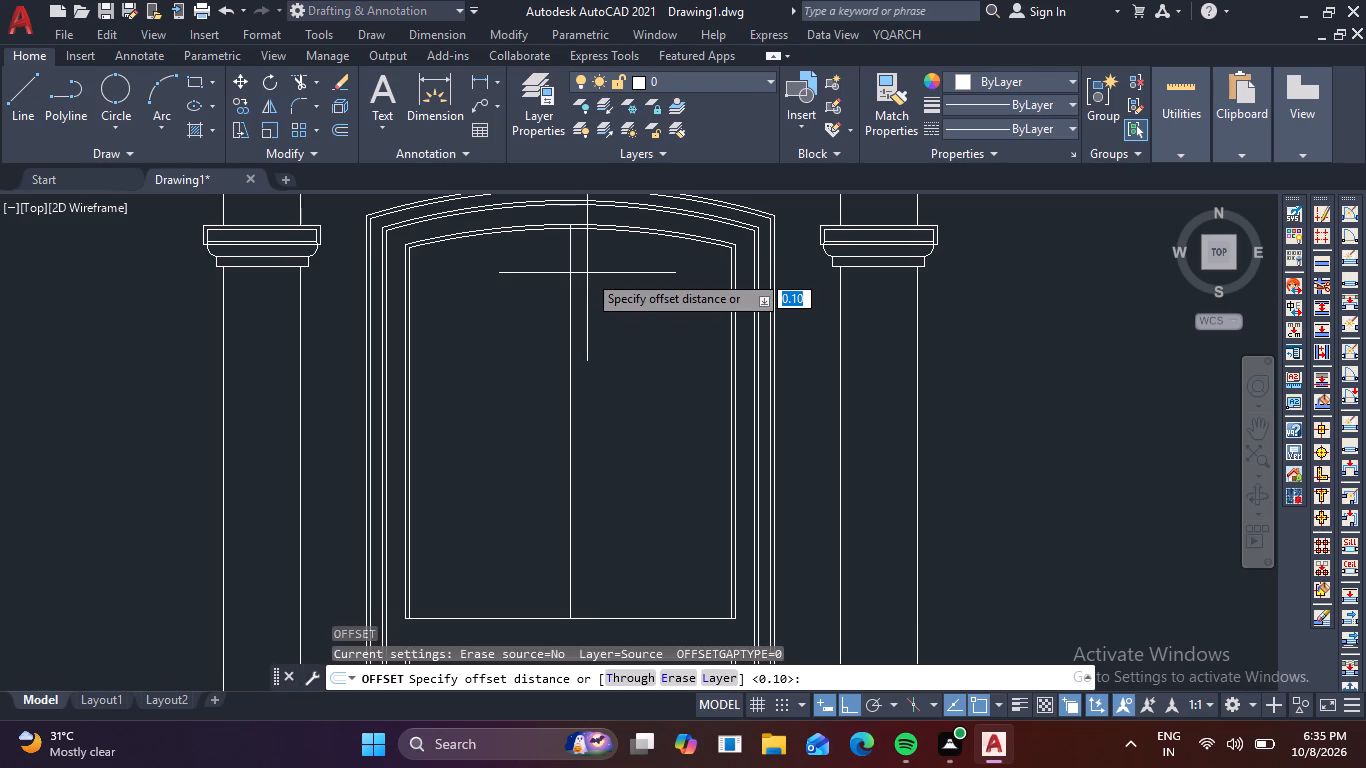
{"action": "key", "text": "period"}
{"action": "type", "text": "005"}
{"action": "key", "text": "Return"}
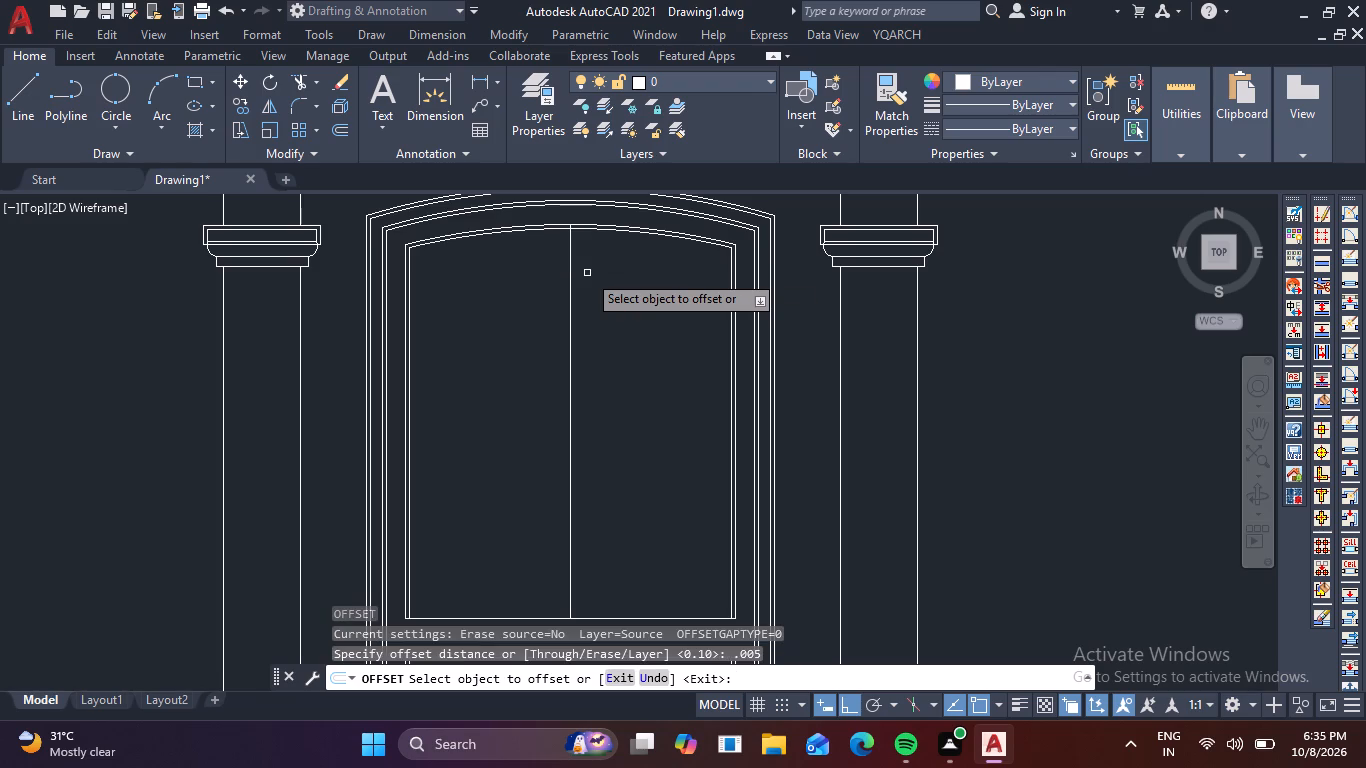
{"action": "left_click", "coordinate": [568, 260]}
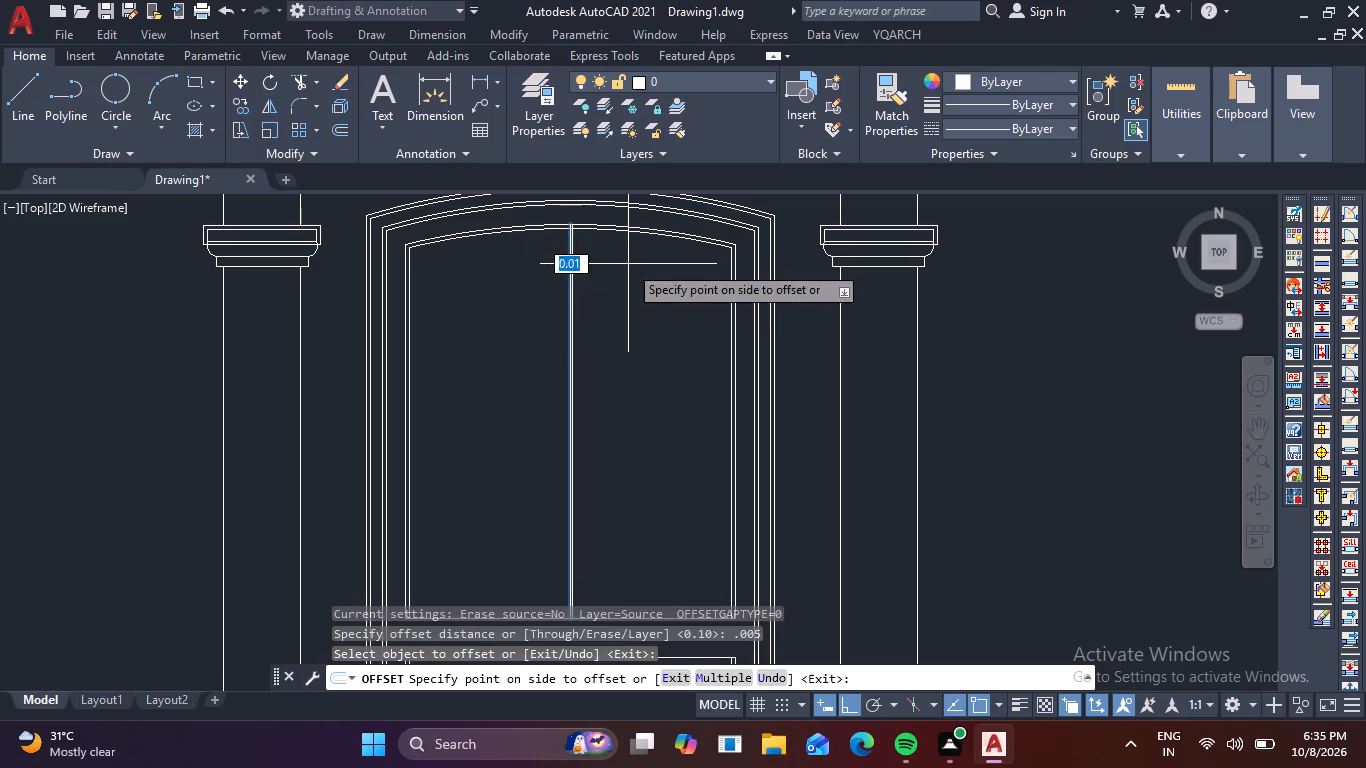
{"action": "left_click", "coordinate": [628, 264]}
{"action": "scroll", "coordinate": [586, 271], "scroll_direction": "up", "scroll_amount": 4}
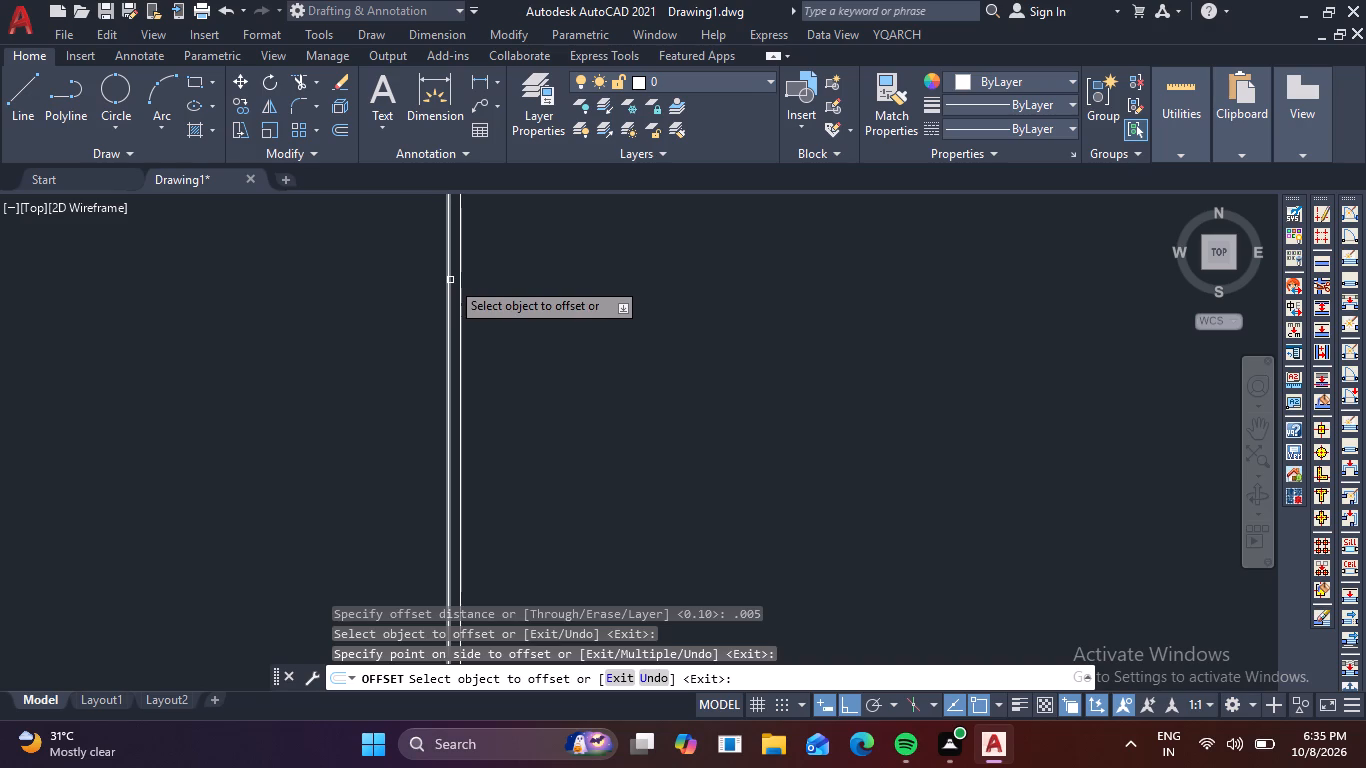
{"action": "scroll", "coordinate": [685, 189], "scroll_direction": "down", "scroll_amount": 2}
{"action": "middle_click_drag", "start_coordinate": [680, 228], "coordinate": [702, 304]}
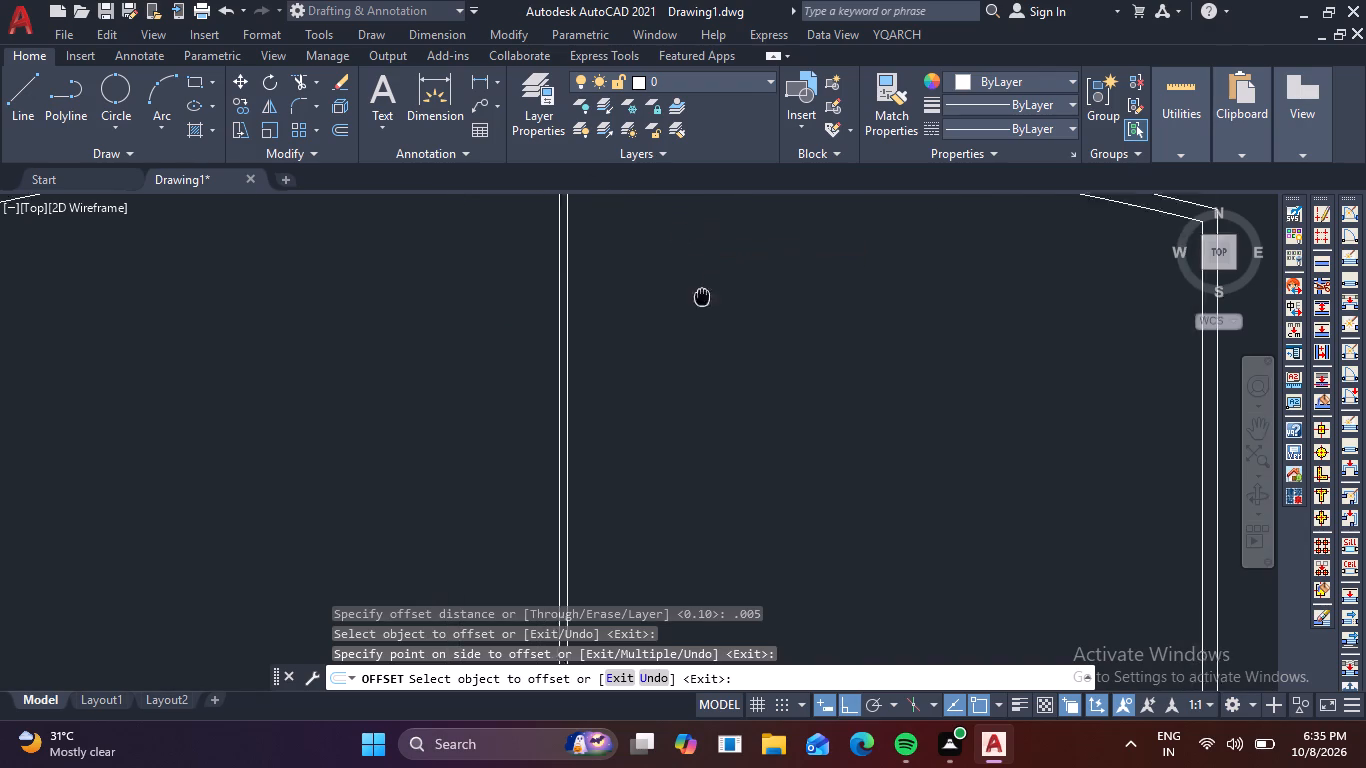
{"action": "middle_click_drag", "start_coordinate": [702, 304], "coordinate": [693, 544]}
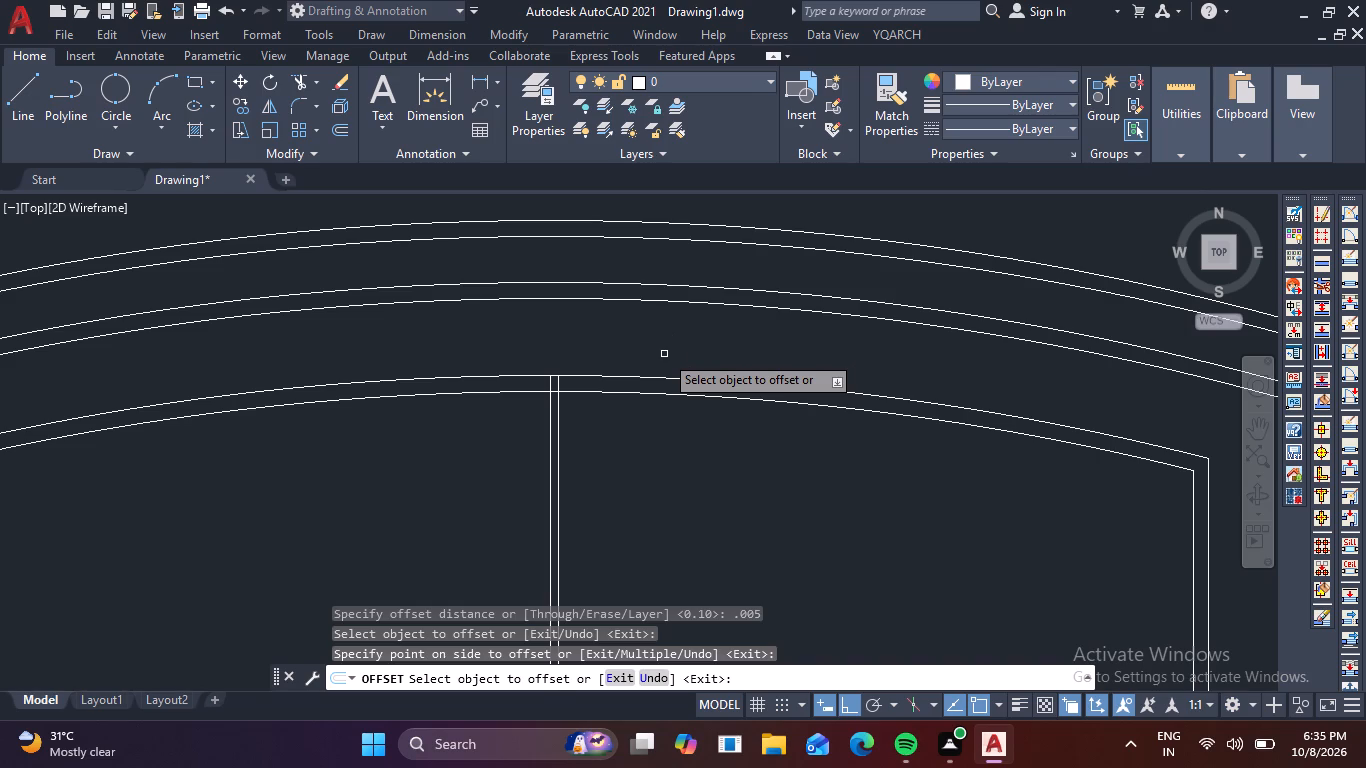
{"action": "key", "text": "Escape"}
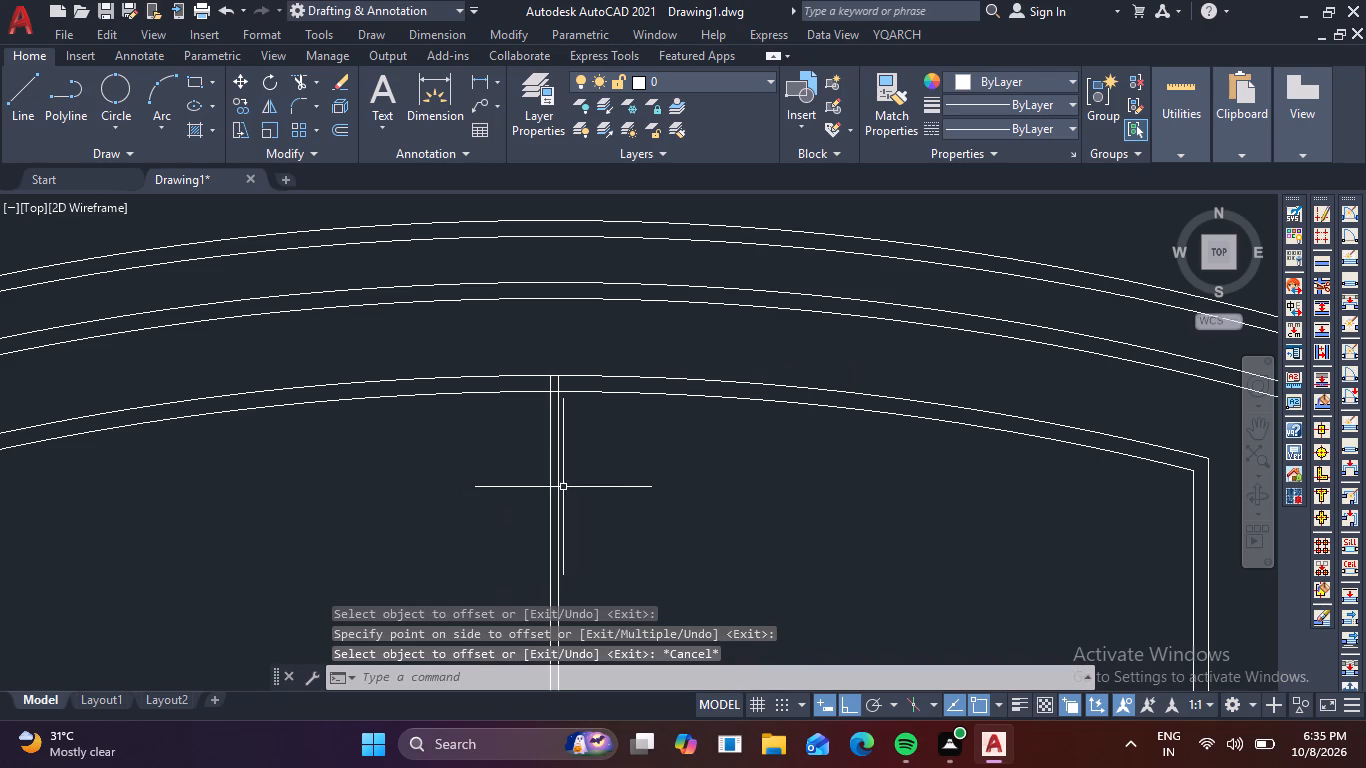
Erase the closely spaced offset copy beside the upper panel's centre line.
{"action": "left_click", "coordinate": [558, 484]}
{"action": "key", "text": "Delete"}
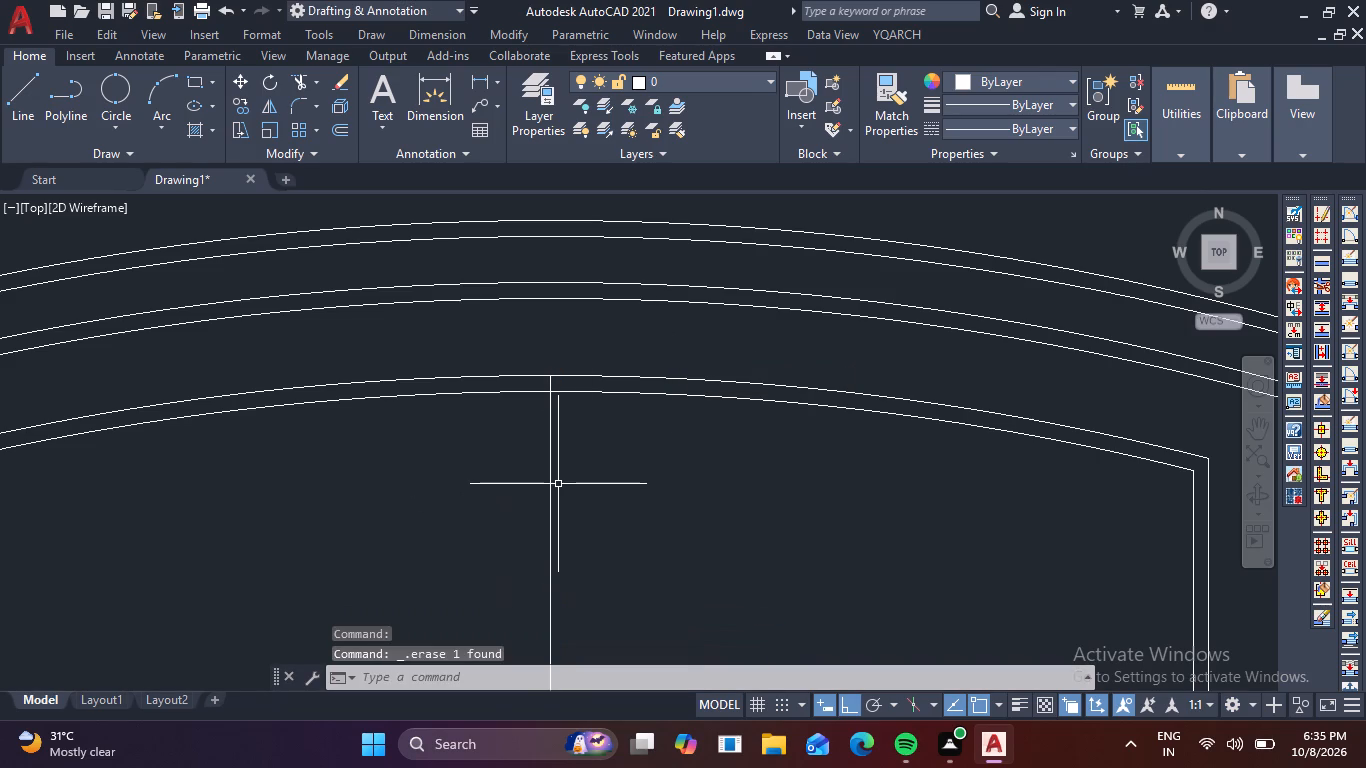
Offset the upper panel's vertical centre line 0.05 to both sides to form a mullion.
{"action": "key", "text": "o"}
{"action": "key", "text": "Return"}
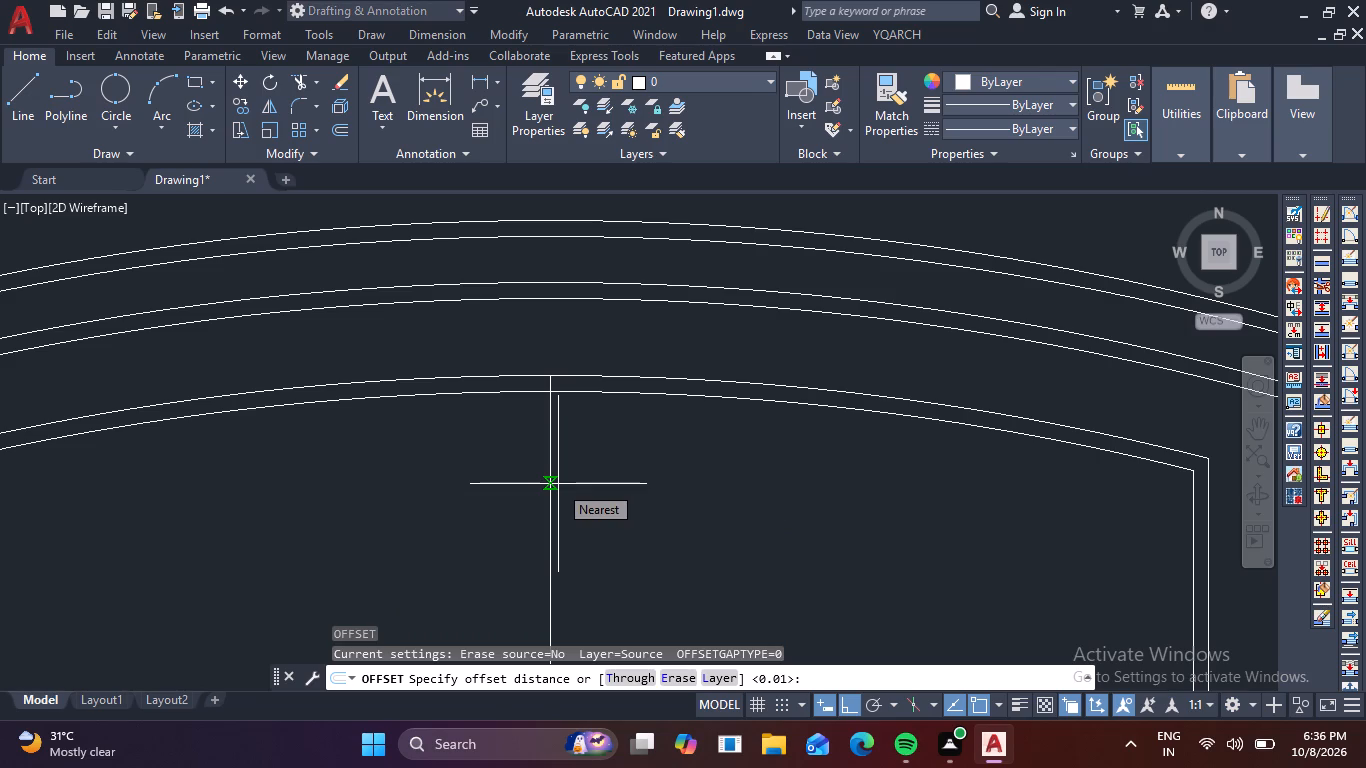
{"action": "type", "text": "0."}
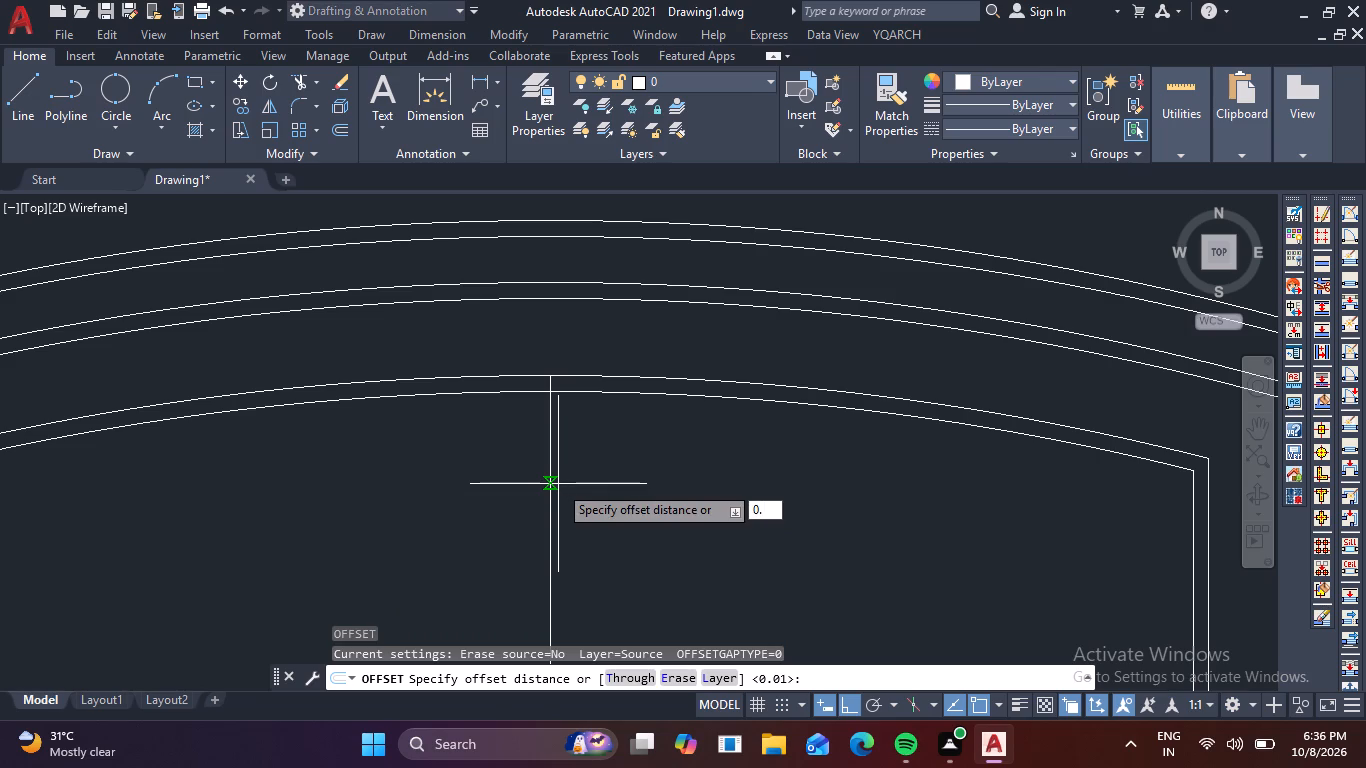
{"action": "type", "text": "05"}
{"action": "key", "text": "Return"}
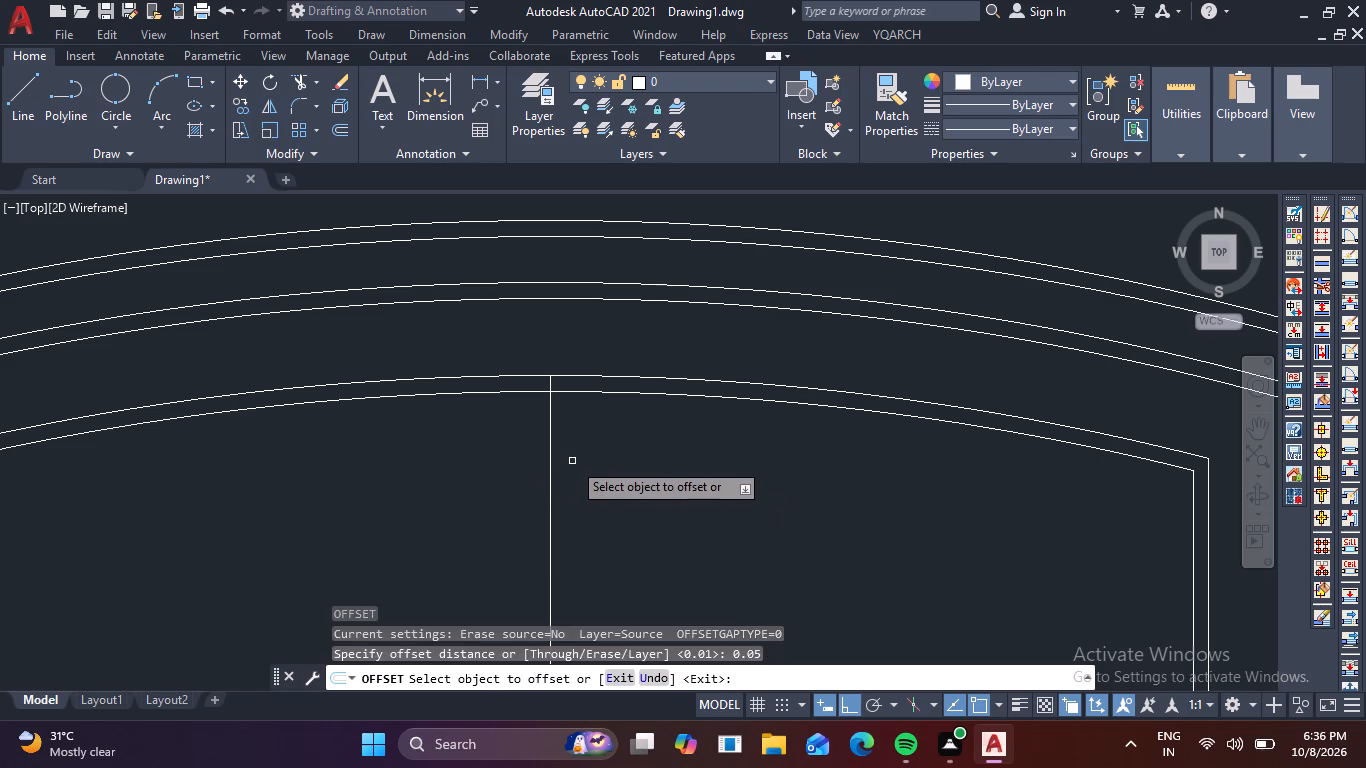
{"action": "left_click", "coordinate": [549, 454]}
{"action": "left_click", "coordinate": [603, 449]}
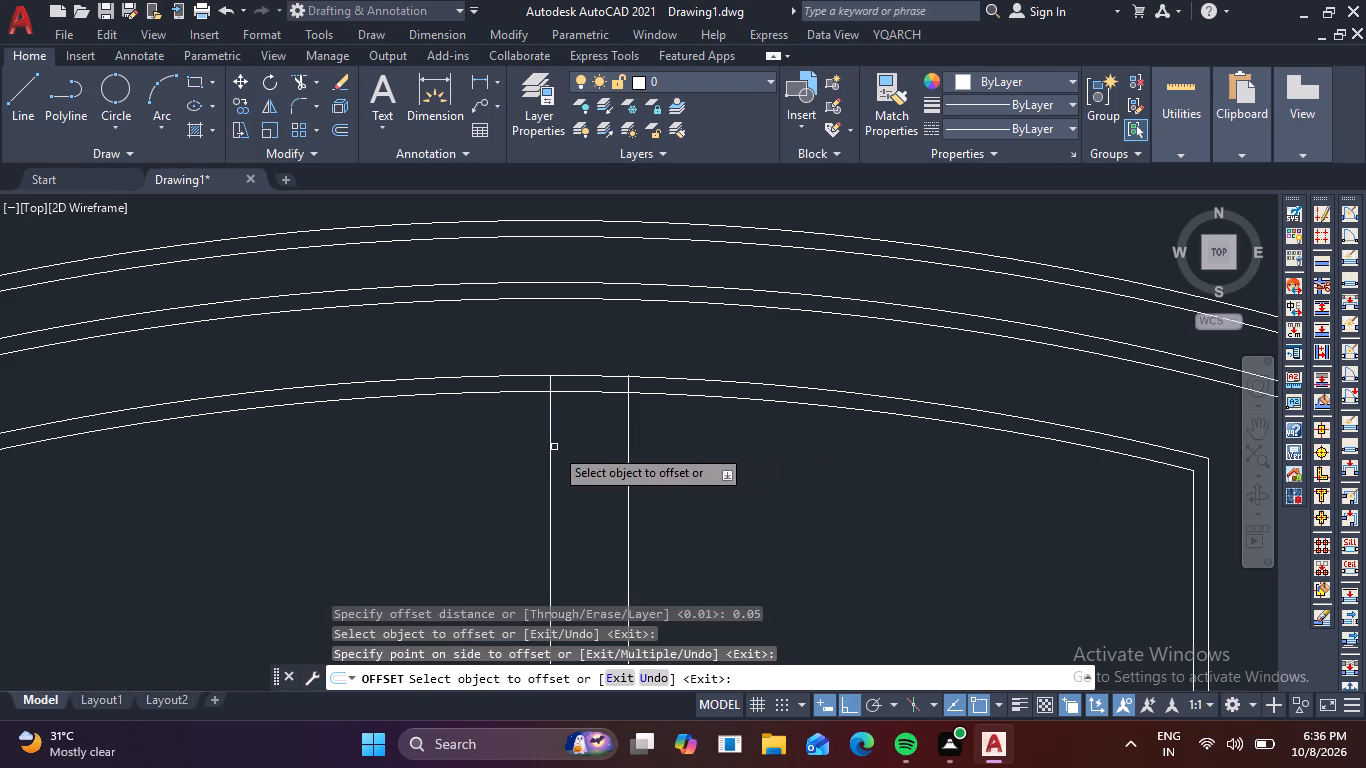
{"action": "left_click", "coordinate": [553, 446]}
{"action": "left_click", "coordinate": [470, 454]}
{"action": "scroll", "coordinate": [484, 468], "scroll_direction": "down", "scroll_amount": 1}
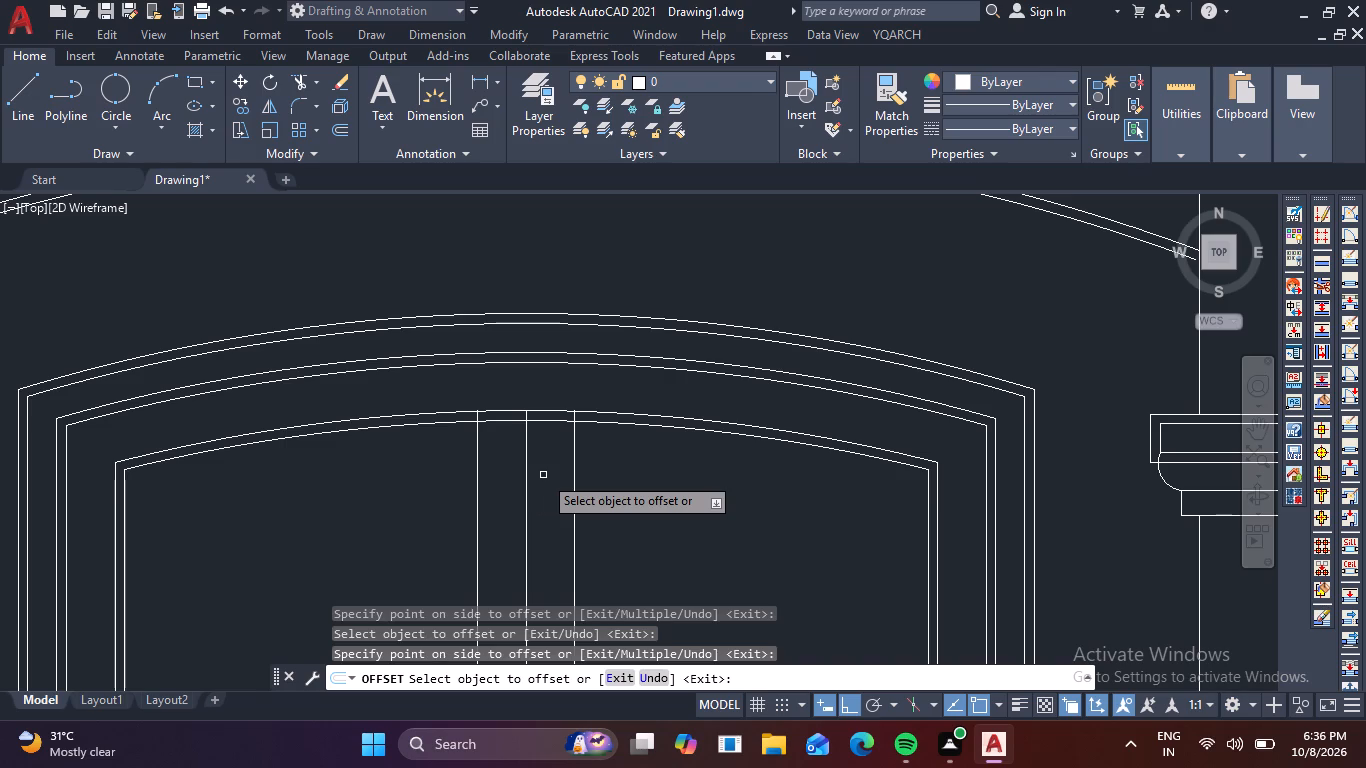
{"action": "key", "text": "Escape"}
Erase the original vertical centre line between the two mullion lines.
{"action": "left_click", "coordinate": [543, 475]}
{"action": "left_click", "coordinate": [507, 457]}
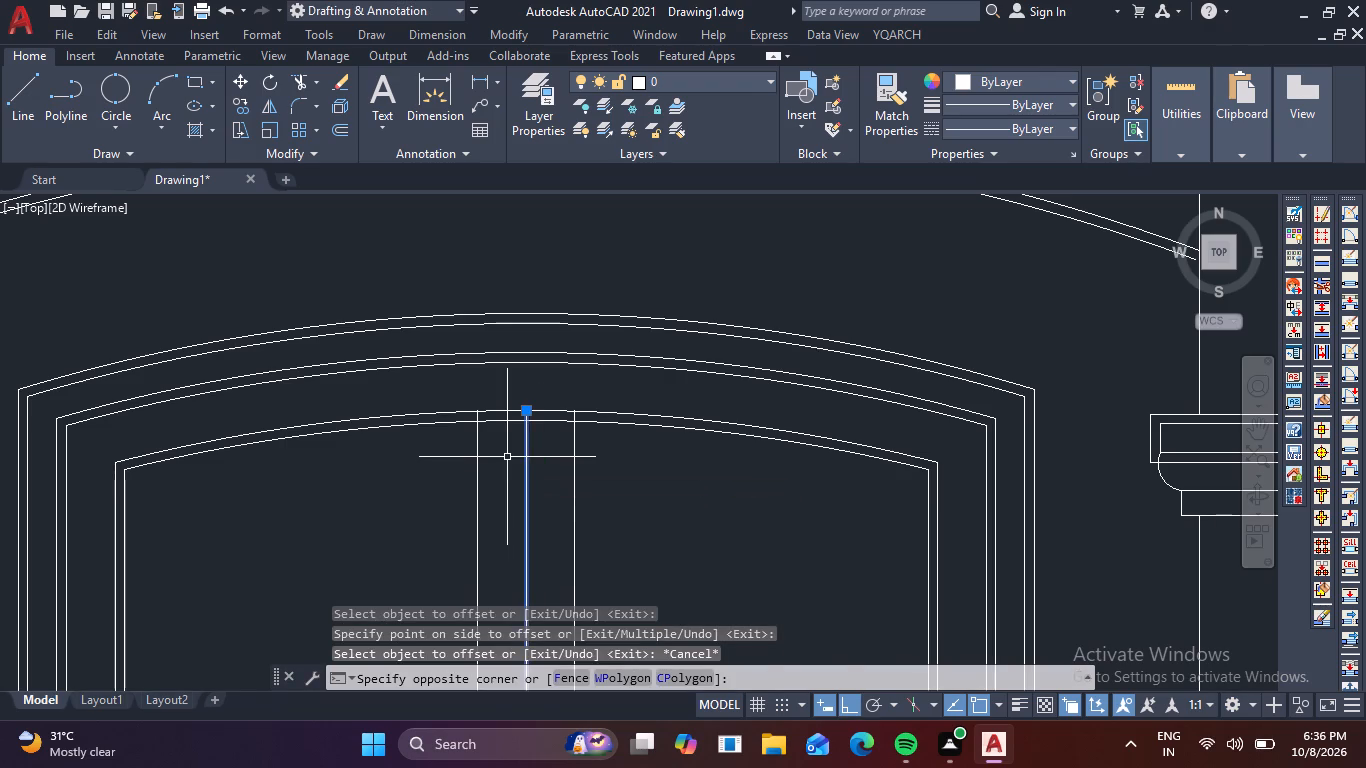
{"action": "scroll", "coordinate": [534, 462], "scroll_direction": "down", "scroll_amount": 1}
{"action": "middle_click_drag", "start_coordinate": [547, 476], "coordinate": [552, 390]}
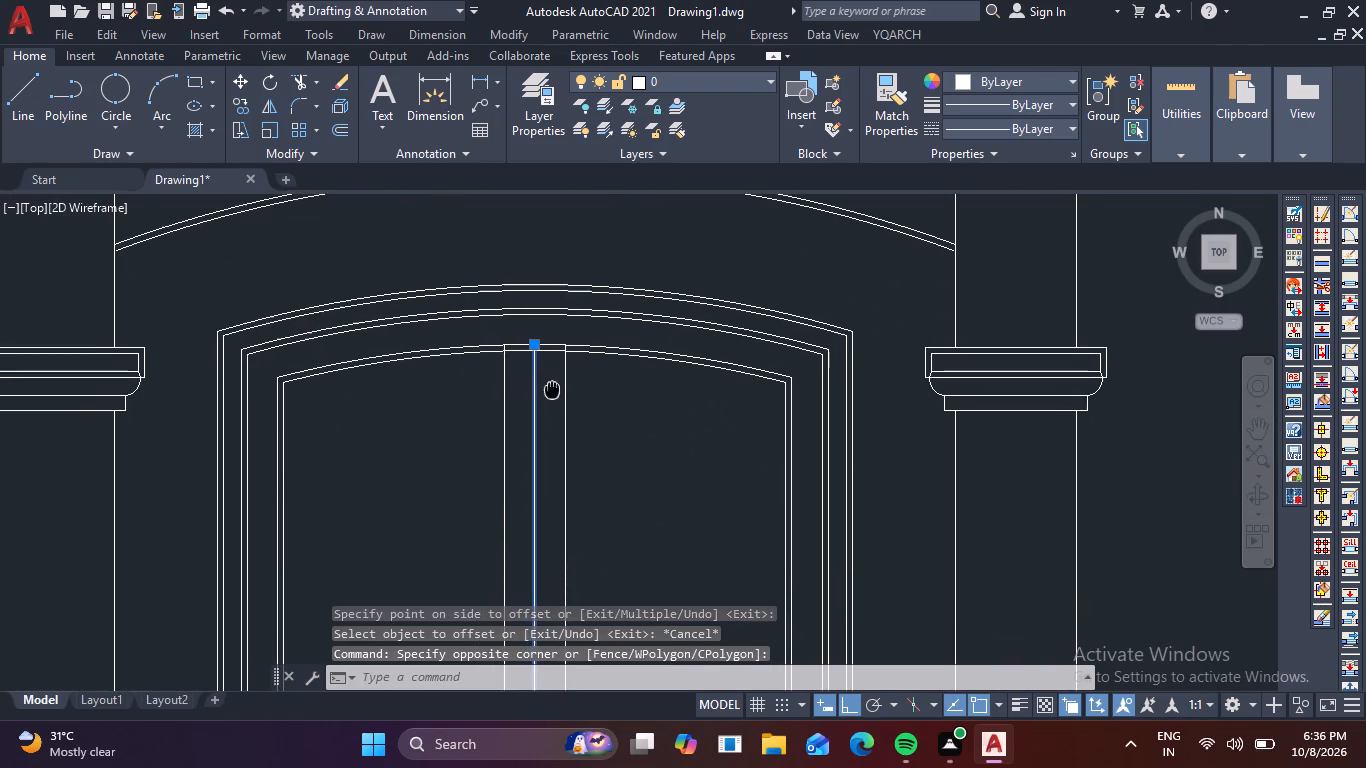
{"action": "middle_click_drag", "start_coordinate": [552, 390], "coordinate": [552, 389]}
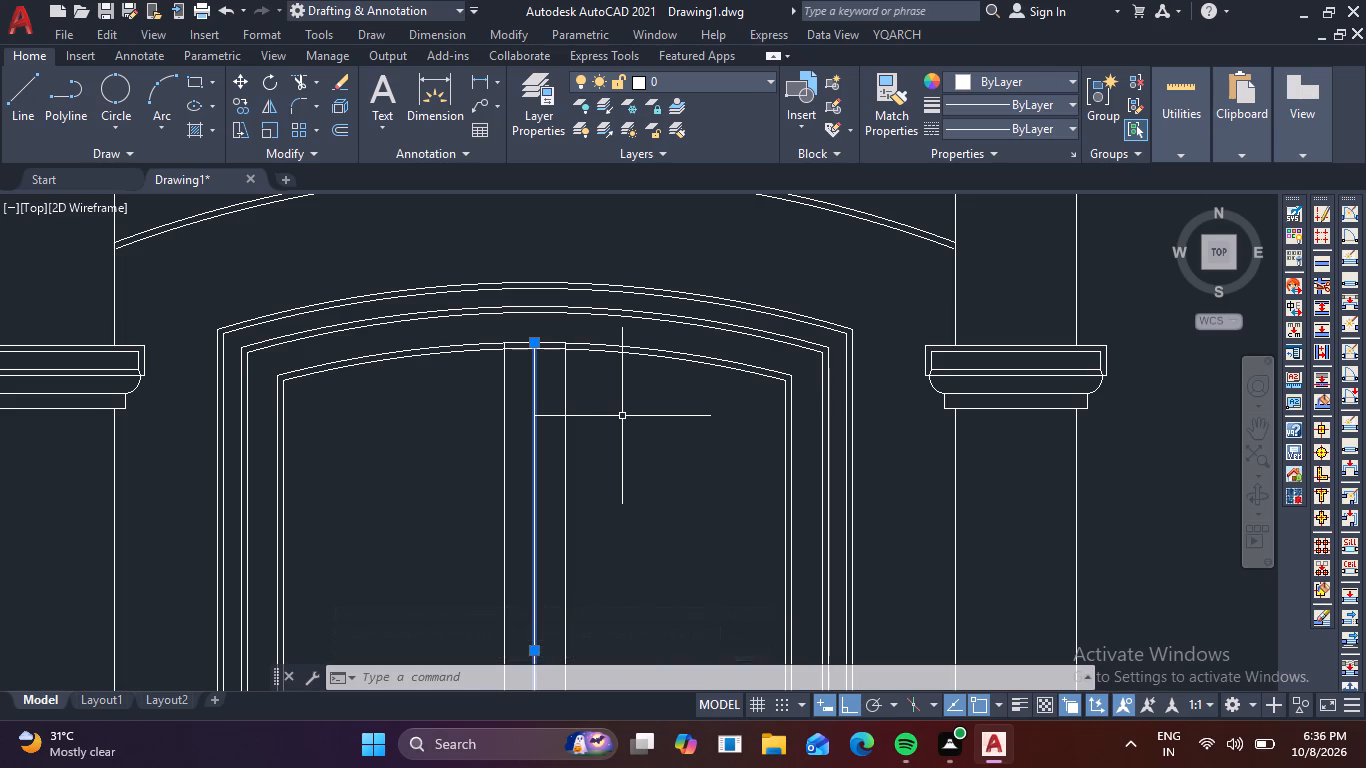
{"action": "key", "text": "Delete"}
Offset both vertical mullion lines 0.01 inward, toward each other, to give the mullion double edges.
{"action": "middle_click_drag", "start_coordinate": [540, 388], "coordinate": [558, 264]}
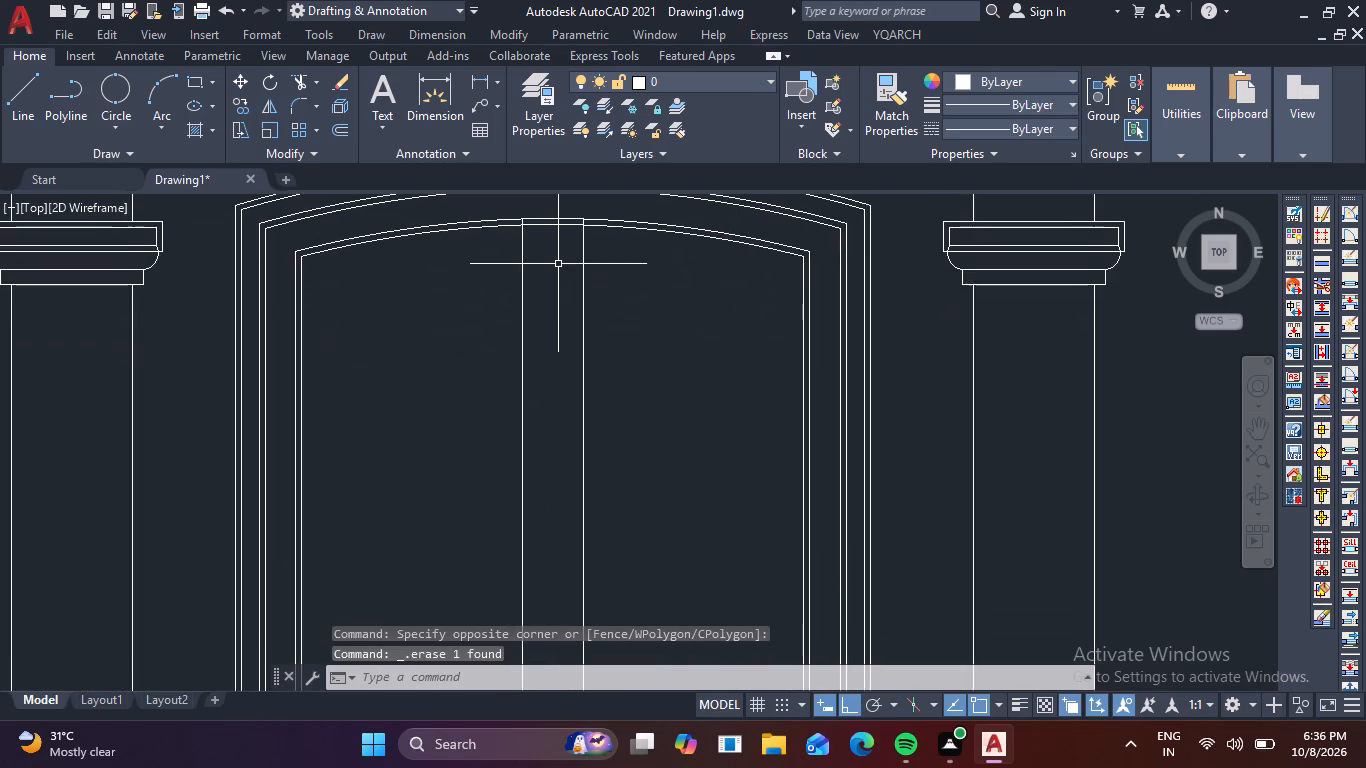
{"action": "scroll", "coordinate": [559, 267], "scroll_direction": "down", "scroll_amount": 1}
{"action": "middle_click_drag", "start_coordinate": [558, 270], "coordinate": [544, 352]}
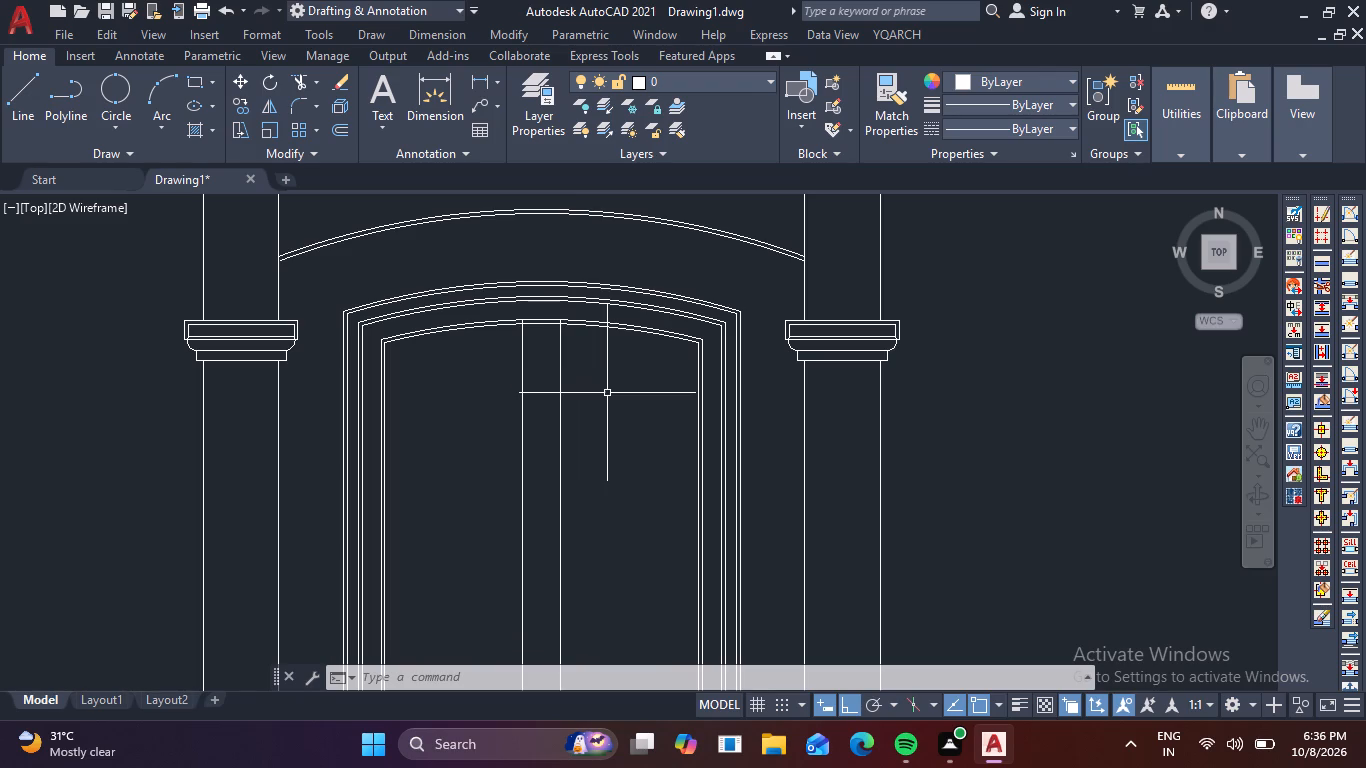
{"action": "key", "text": "o"}
{"action": "key", "text": "Return"}
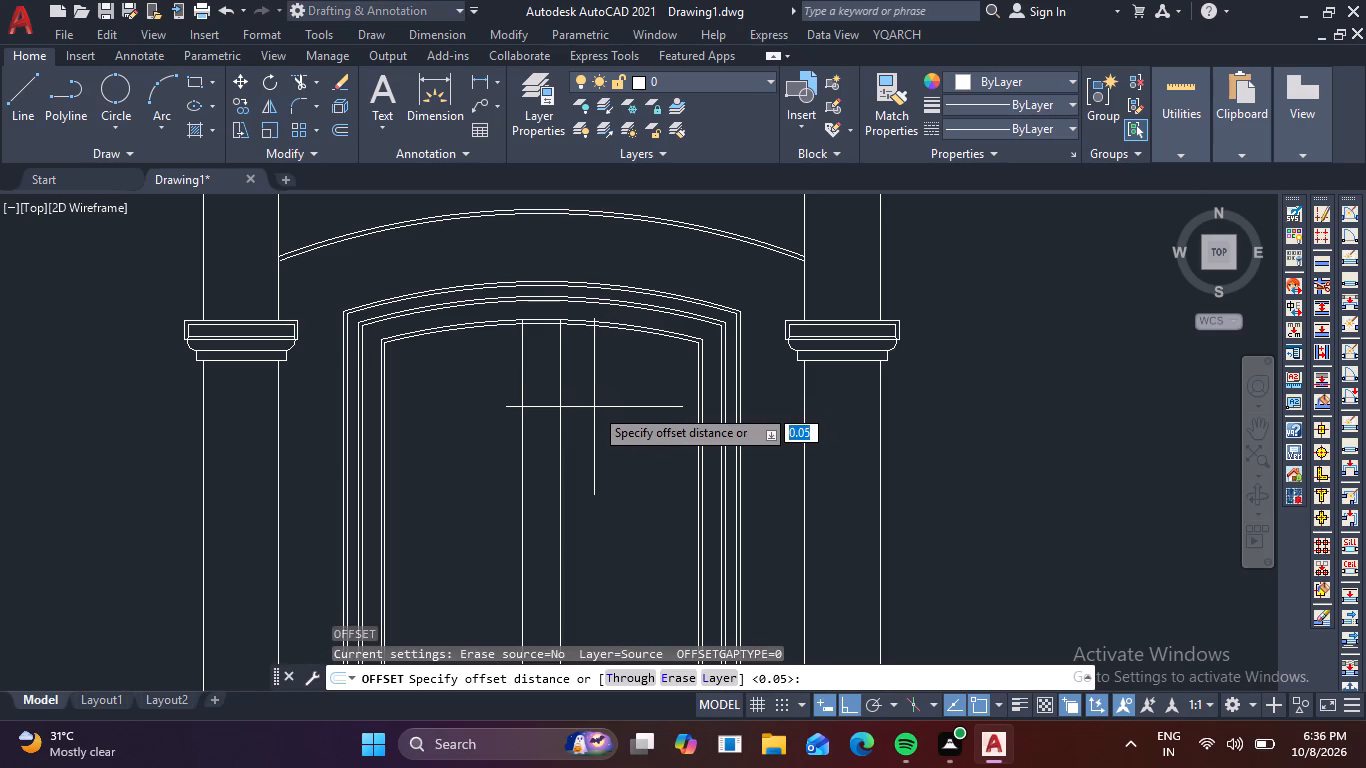
{"action": "key", "text": "0"}
{"action": "key", "text": "period"}
{"action": "key", "text": "0"}
{"action": "key", "text": "1"}
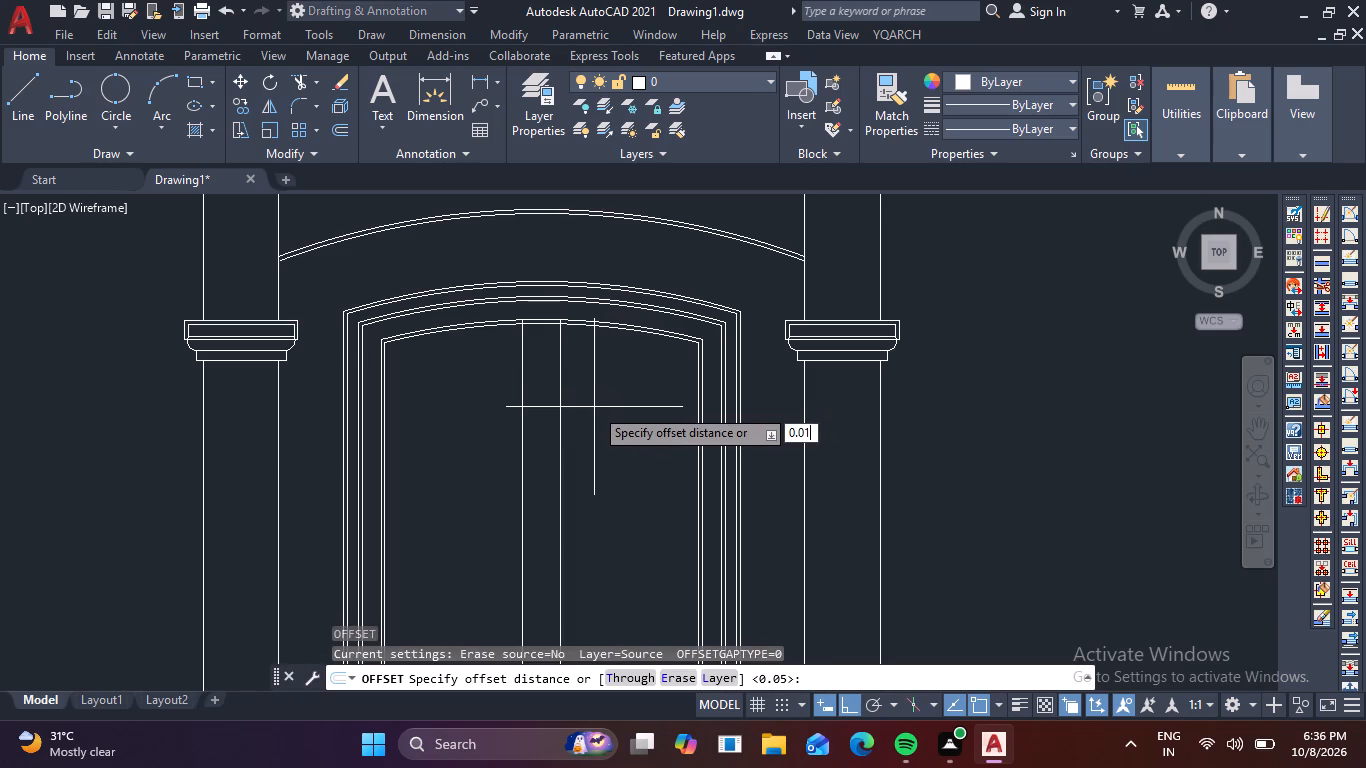
{"action": "key", "text": "Return"}
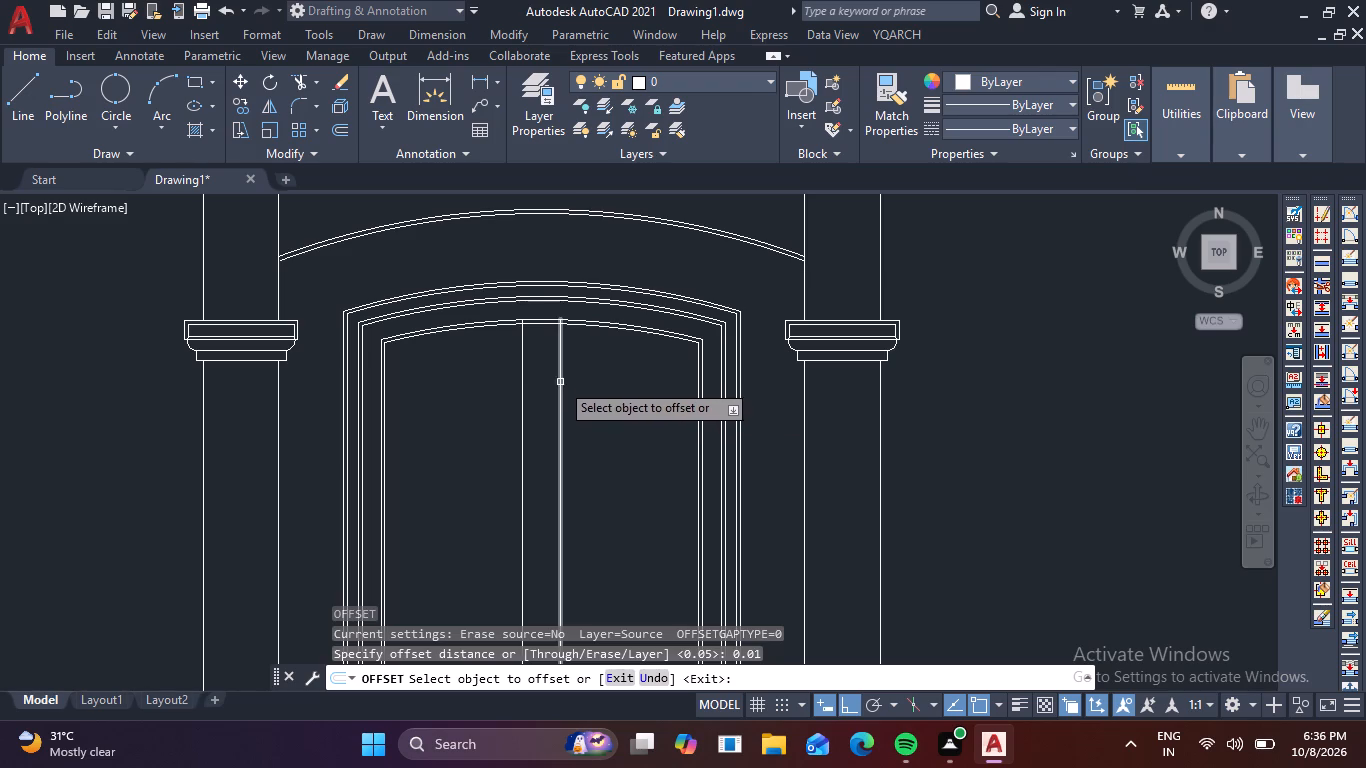
{"action": "left_click", "coordinate": [560, 382]}
{"action": "left_click", "coordinate": [548, 387]}
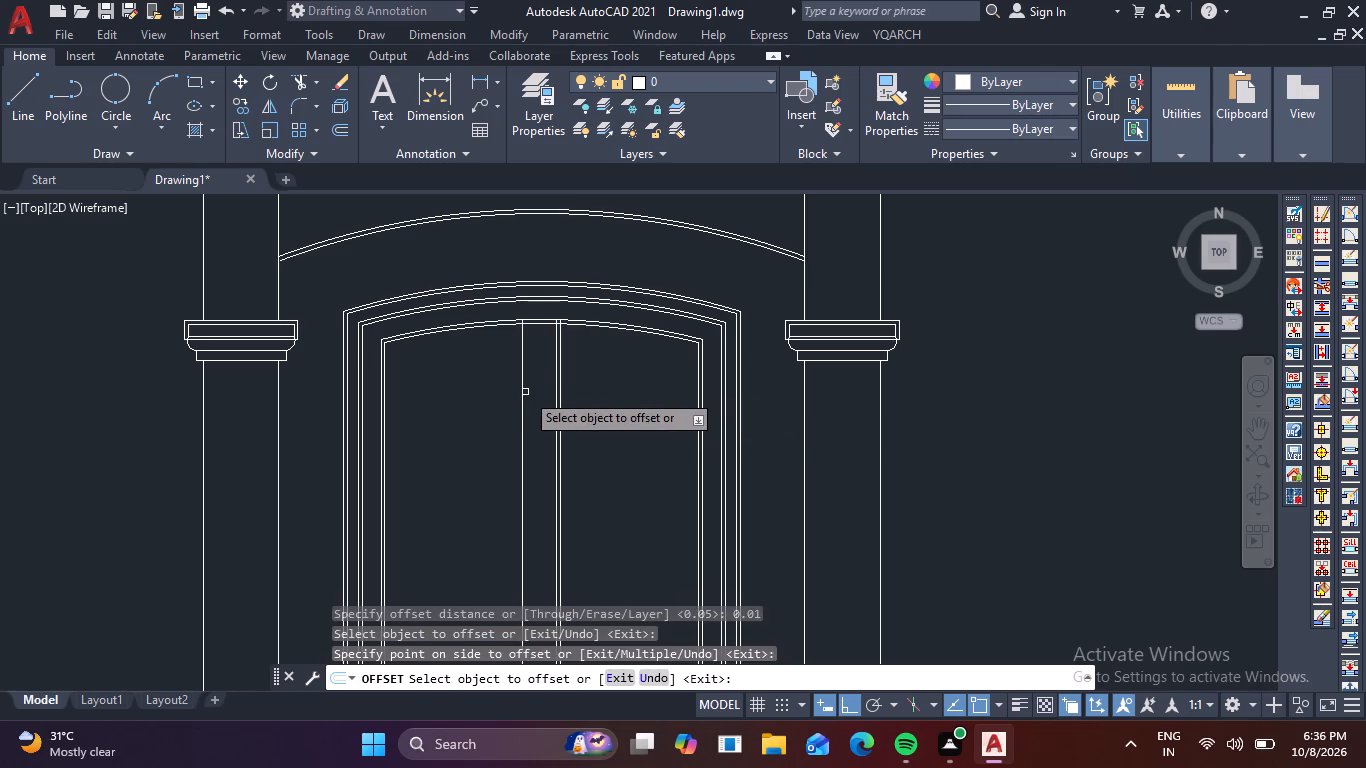
{"action": "left_click", "coordinate": [525, 392]}
{"action": "left_click", "coordinate": [573, 392]}
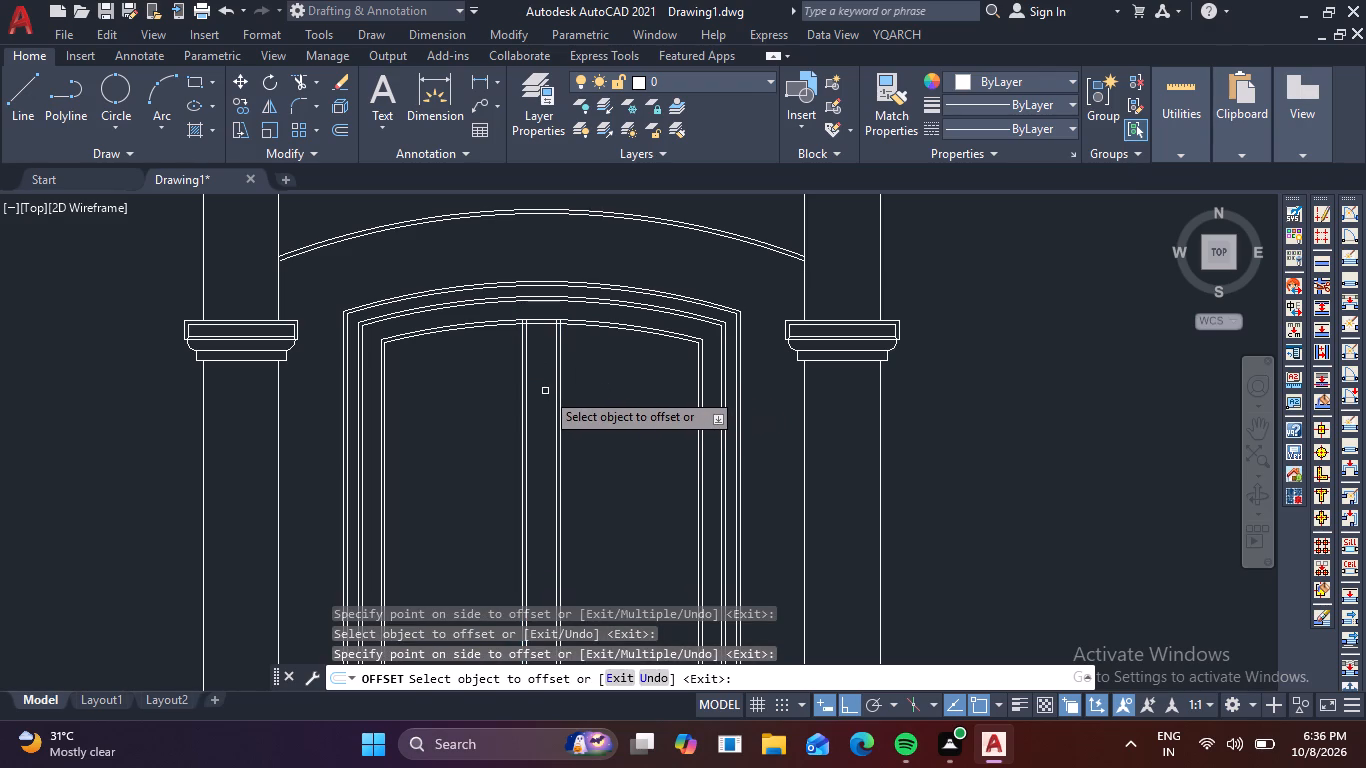
{"action": "key", "text": "Escape"}
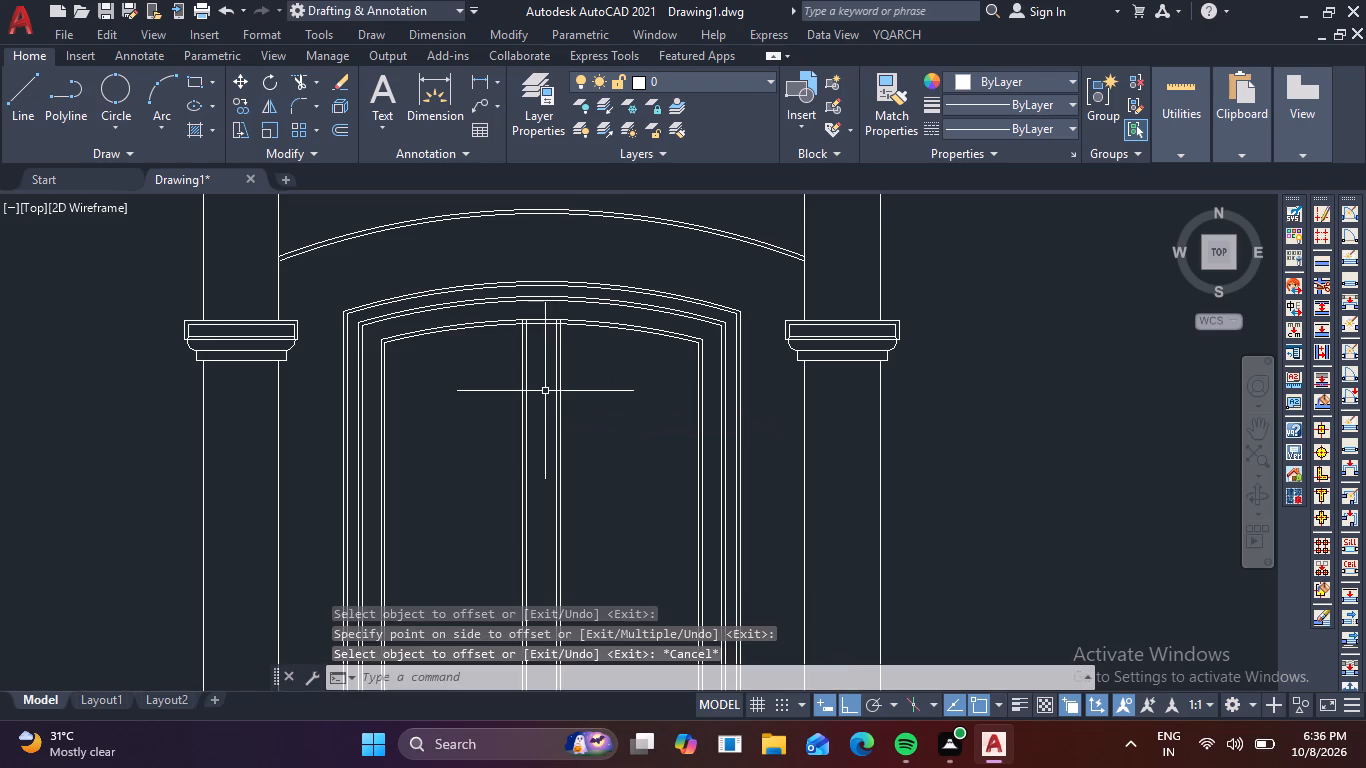
Offset the upper panel's bottom line 0.01 upward to double the panel's lower edge.
{"action": "scroll", "coordinate": [544, 388], "scroll_direction": "up", "scroll_amount": 2}
{"action": "scroll", "coordinate": [542, 384], "scroll_direction": "down", "scroll_amount": 2}
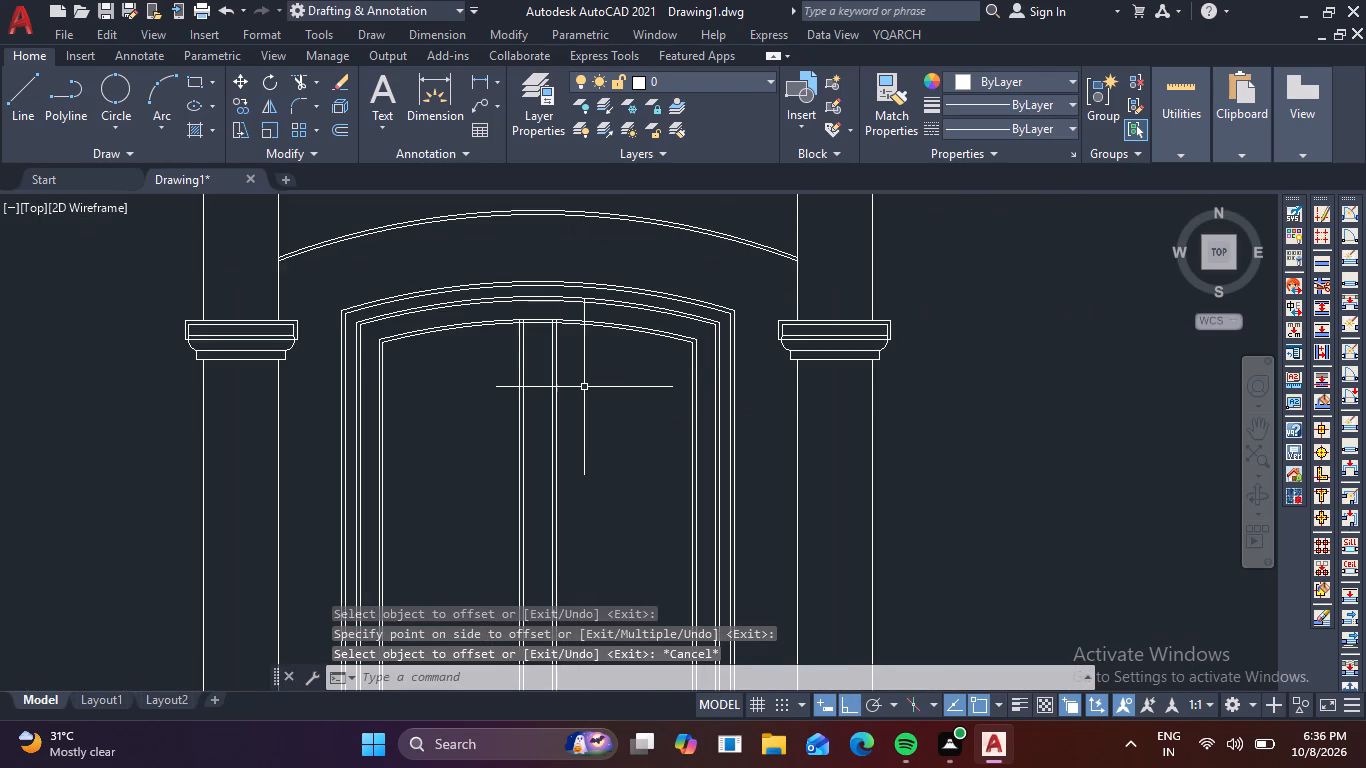
{"action": "scroll", "coordinate": [585, 387], "scroll_direction": "down", "scroll_amount": 1}
{"action": "middle_click_drag", "start_coordinate": [583, 486], "coordinate": [576, 419]}
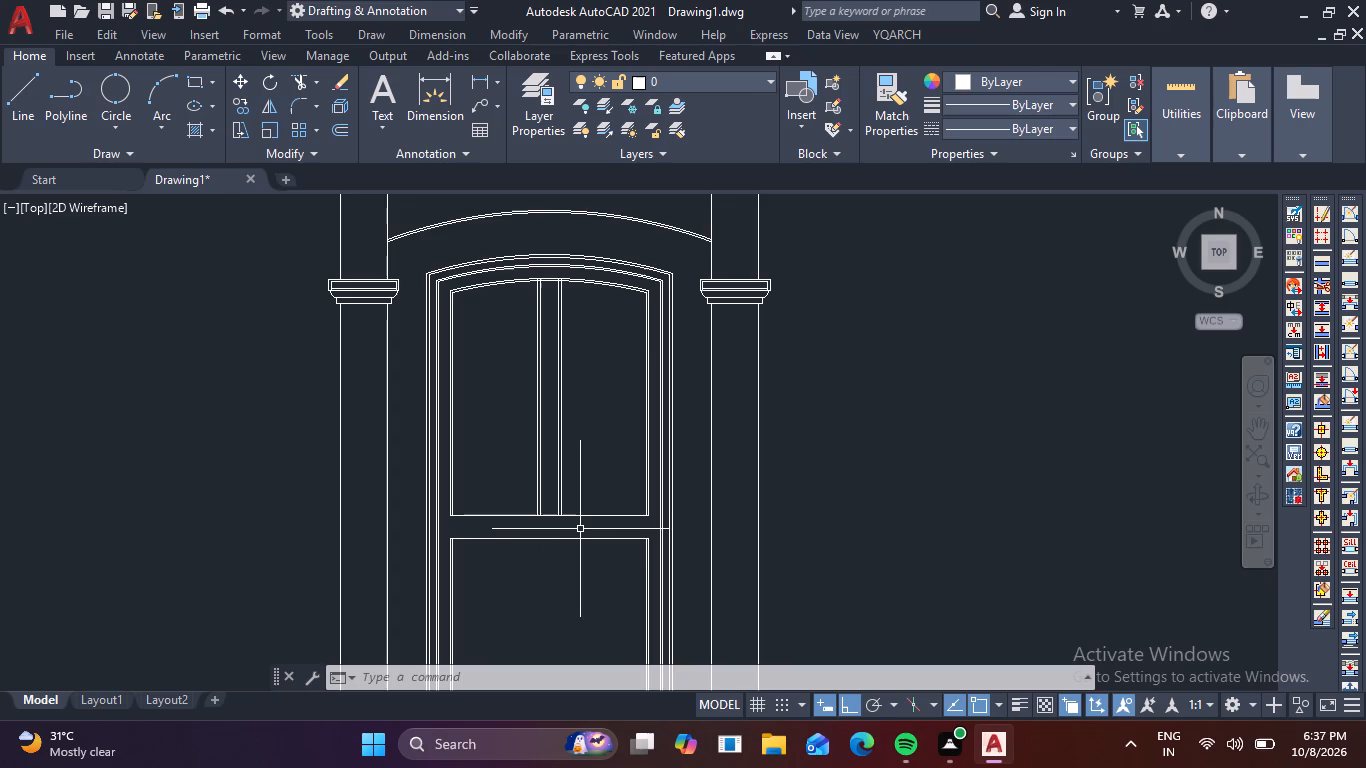
{"action": "key", "text": "space"}
{"action": "key", "text": "space"}
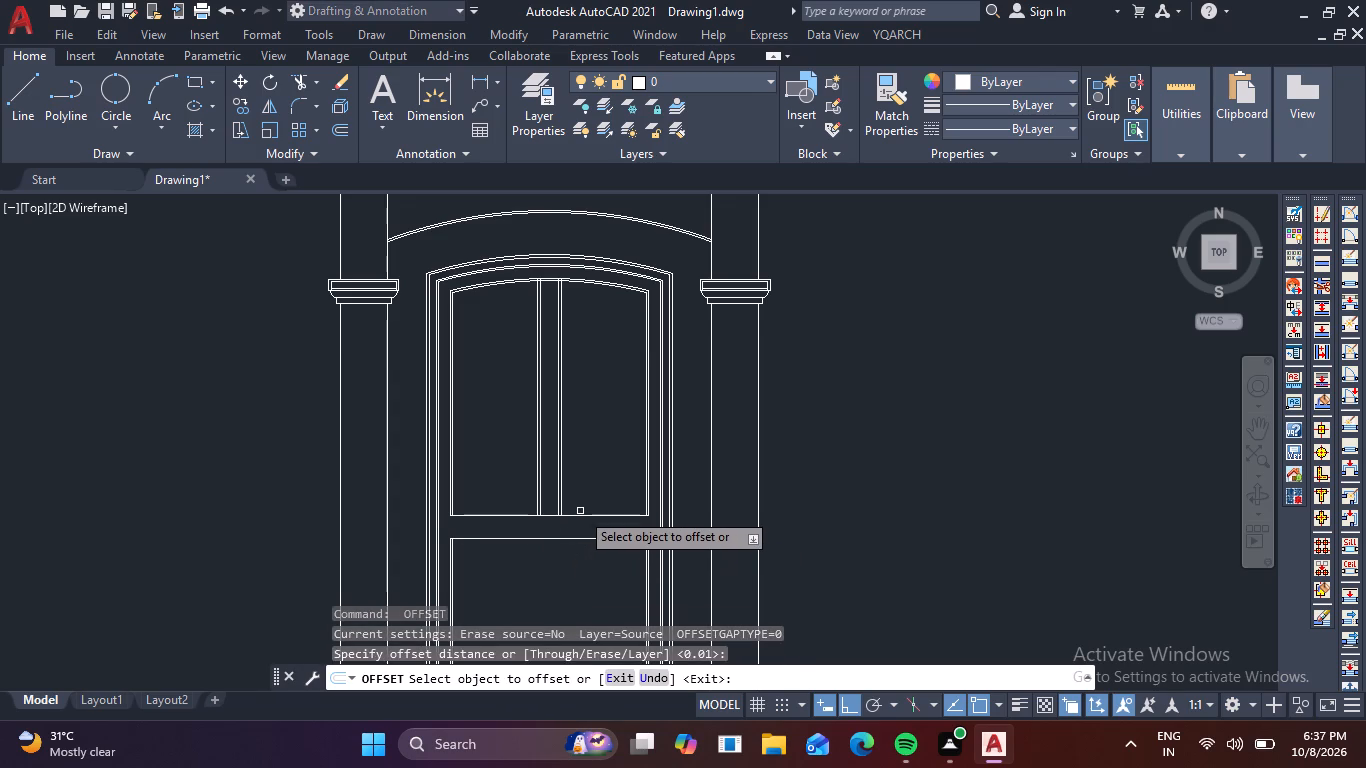
{"action": "left_click", "coordinate": [582, 513]}
{"action": "left_click", "coordinate": [588, 492]}
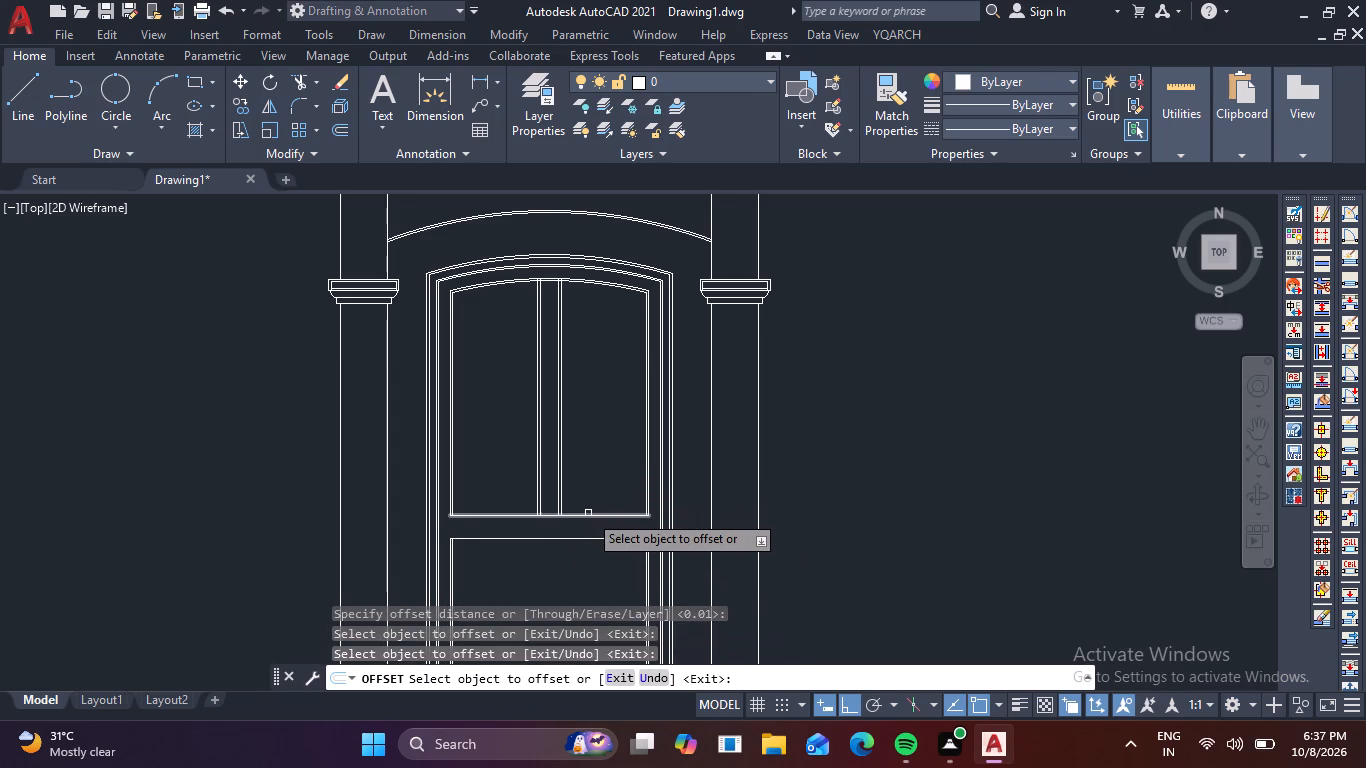
{"action": "left_click", "coordinate": [588, 513]}
{"action": "left_click", "coordinate": [594, 515]}
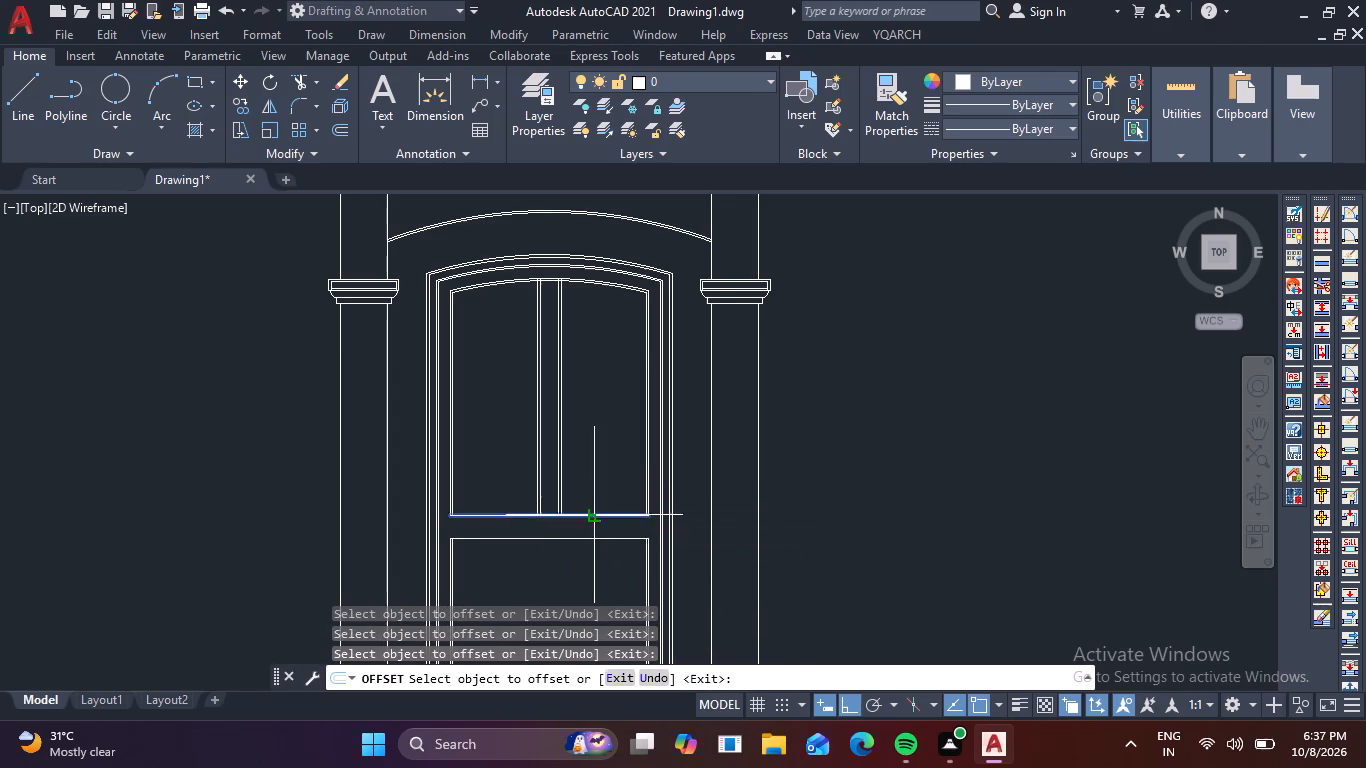
{"action": "left_click", "coordinate": [599, 491]}
{"action": "scroll", "coordinate": [557, 523], "scroll_direction": "up", "scroll_amount": 4}
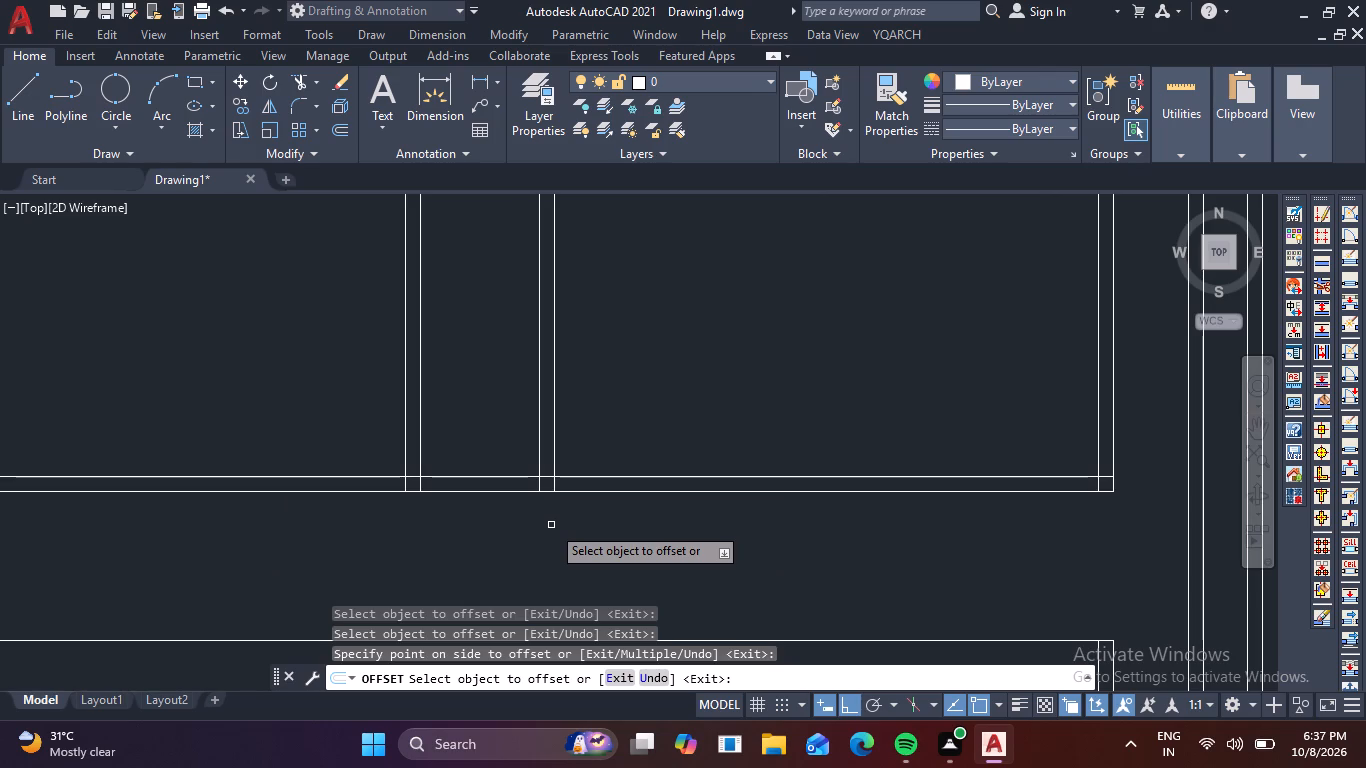
{"action": "scroll", "coordinate": [638, 434], "scroll_direction": "down", "scroll_amount": 4}
{"action": "middle_click_drag", "start_coordinate": [661, 382], "coordinate": [661, 498]}
{"action": "scroll", "coordinate": [626, 344], "scroll_direction": "up", "scroll_amount": 2}
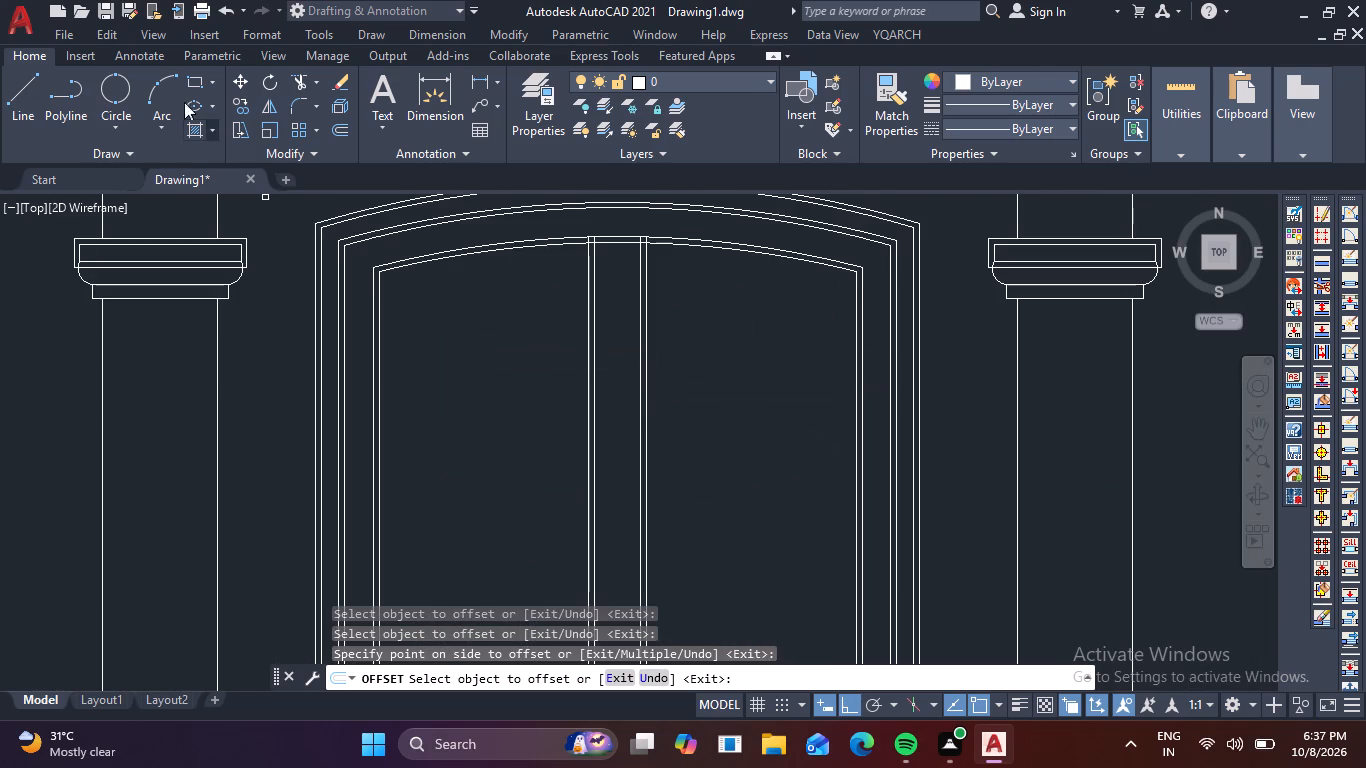
Undo the 0.05 mullion offsets and their follow-up edits, back to the upper panel's single vertical centre line.
{"action": "triple_click", "coordinate": [224, 15]}
{"action": "left_click", "coordinate": [224, 15]}
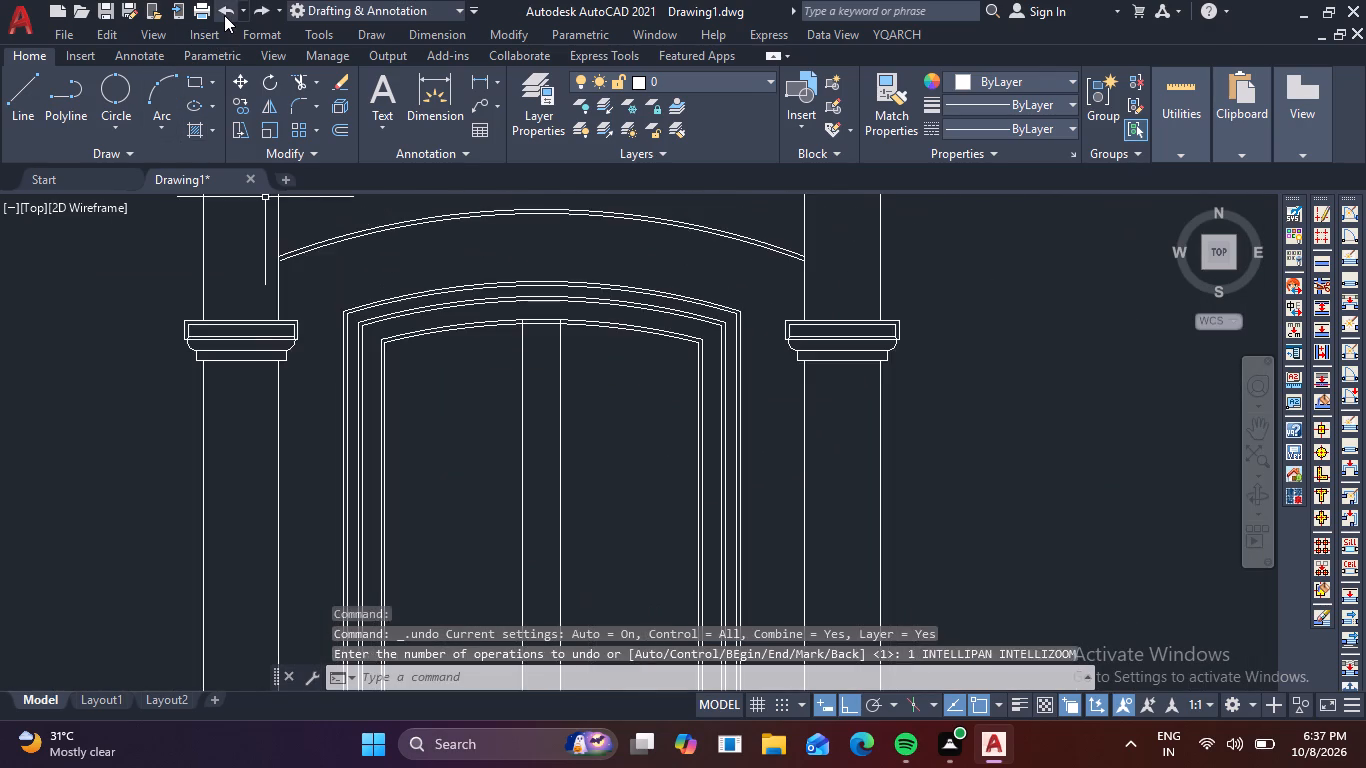
{"action": "double_click", "coordinate": [224, 15]}
{"action": "left_click", "coordinate": [224, 15]}
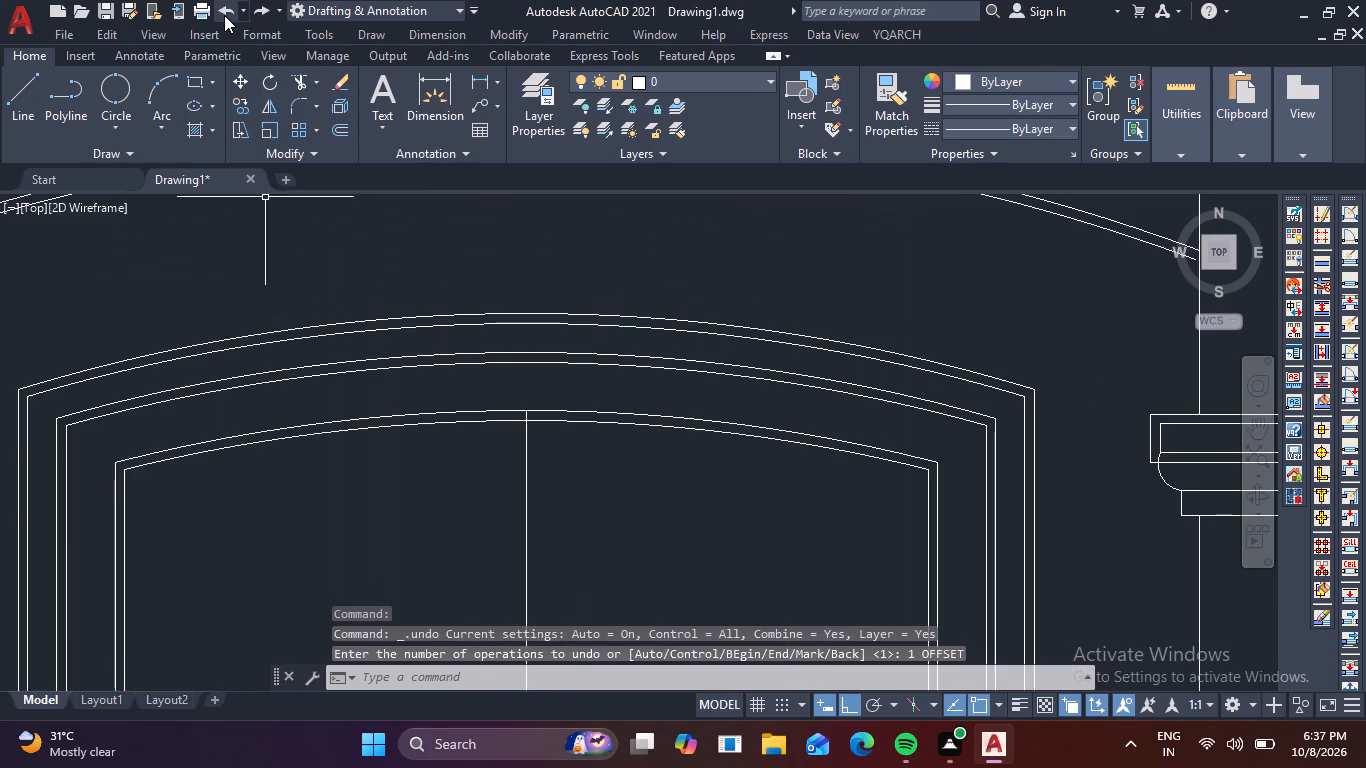
Offset the upper panel's vertical centre line 0.025 to both sides to form a narrower mullion.
{"action": "key", "text": "o"}
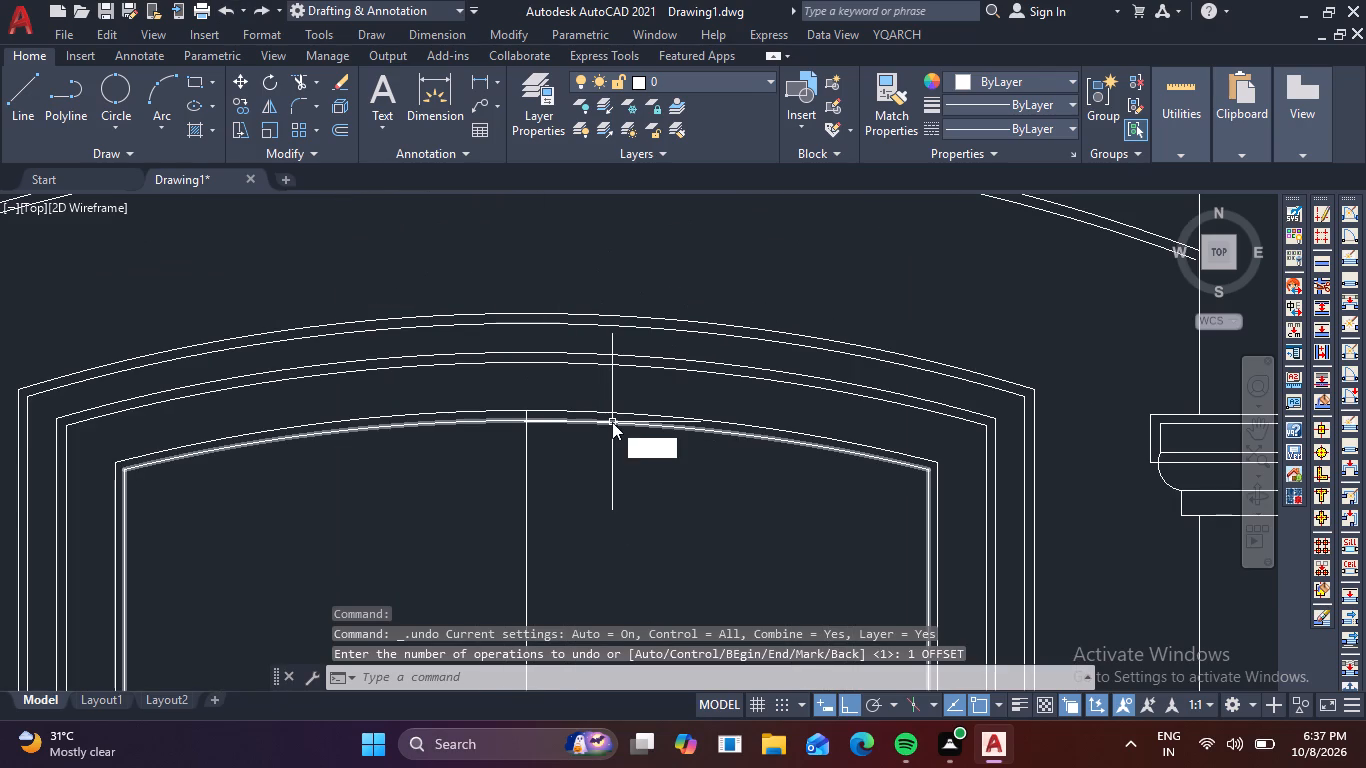
{"action": "key", "text": "Return"}
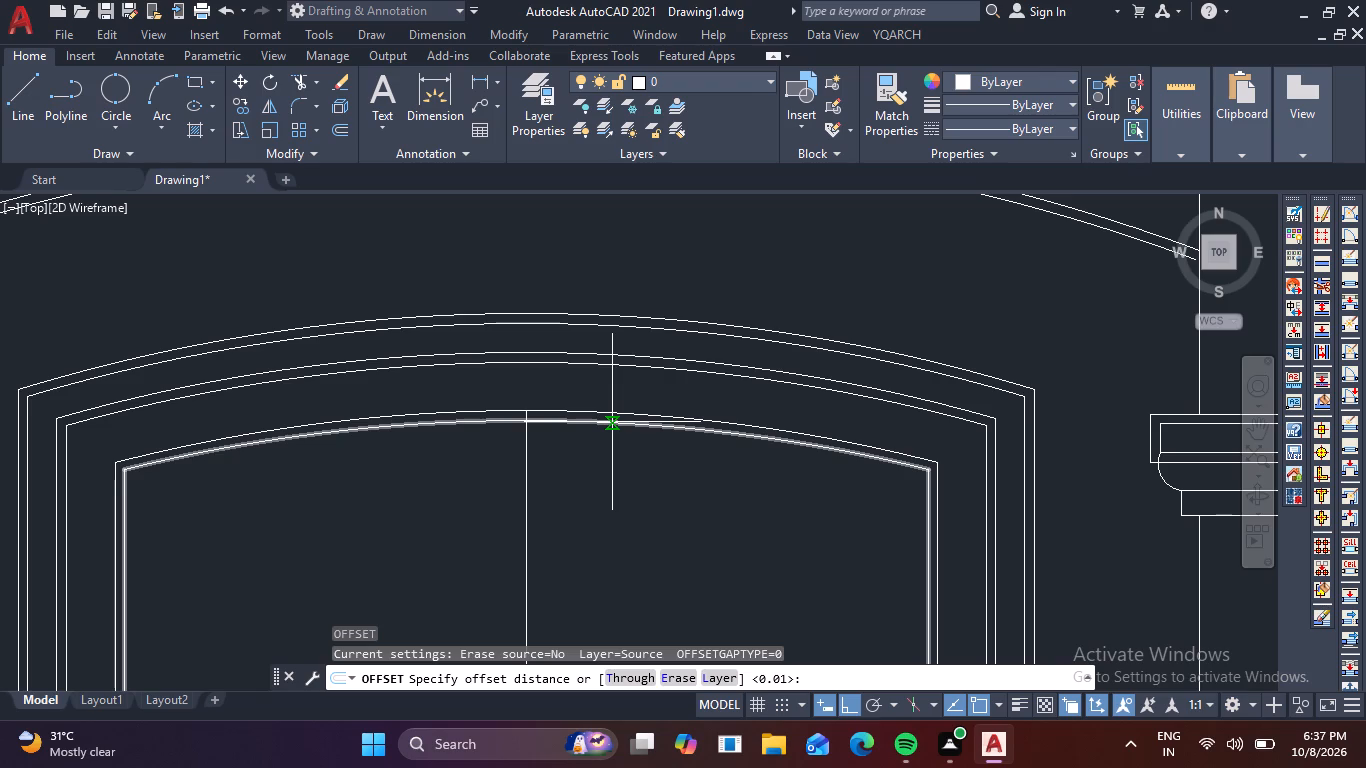
{"action": "type", "text": ".0"}
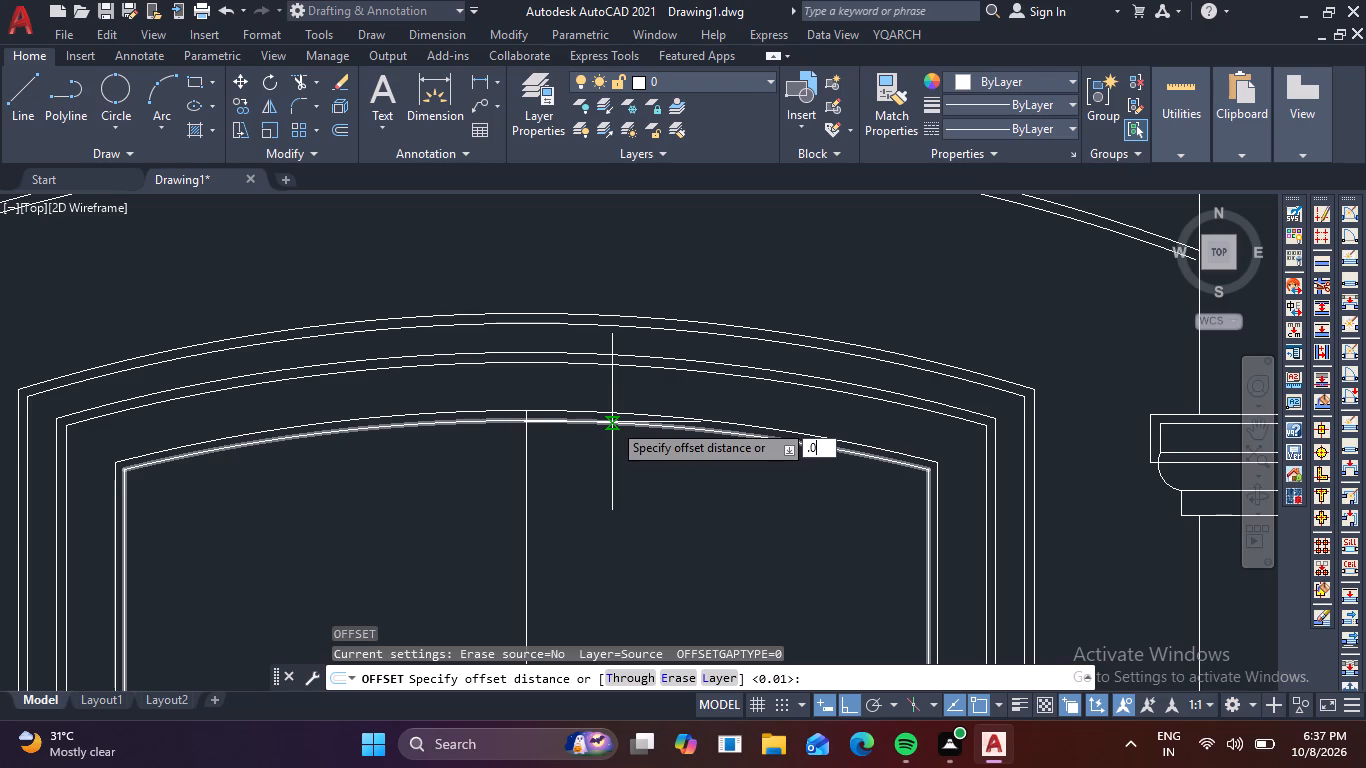
{"action": "type", "text": "25"}
{"action": "key", "text": "Return"}
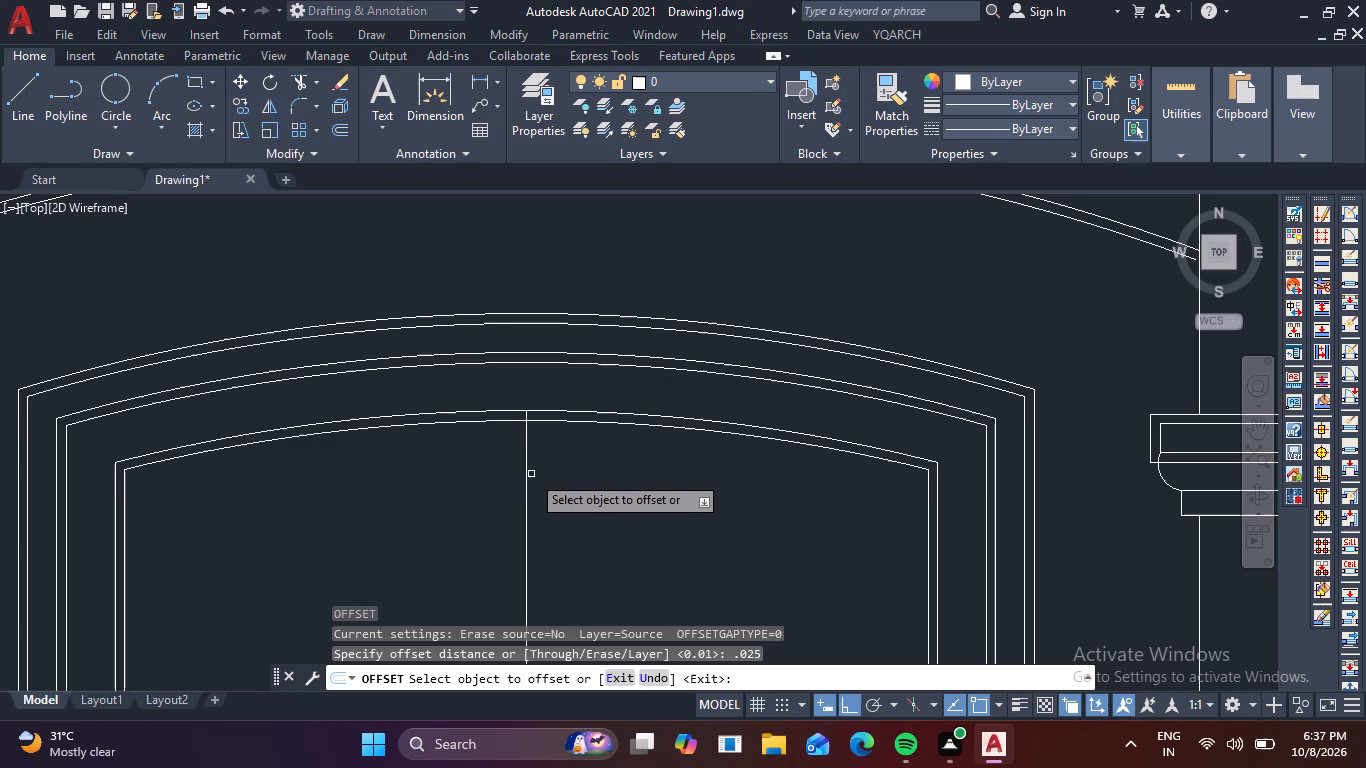
{"action": "left_click", "coordinate": [525, 481]}
{"action": "left_click", "coordinate": [584, 476]}
{"action": "left_click", "coordinate": [528, 468]}
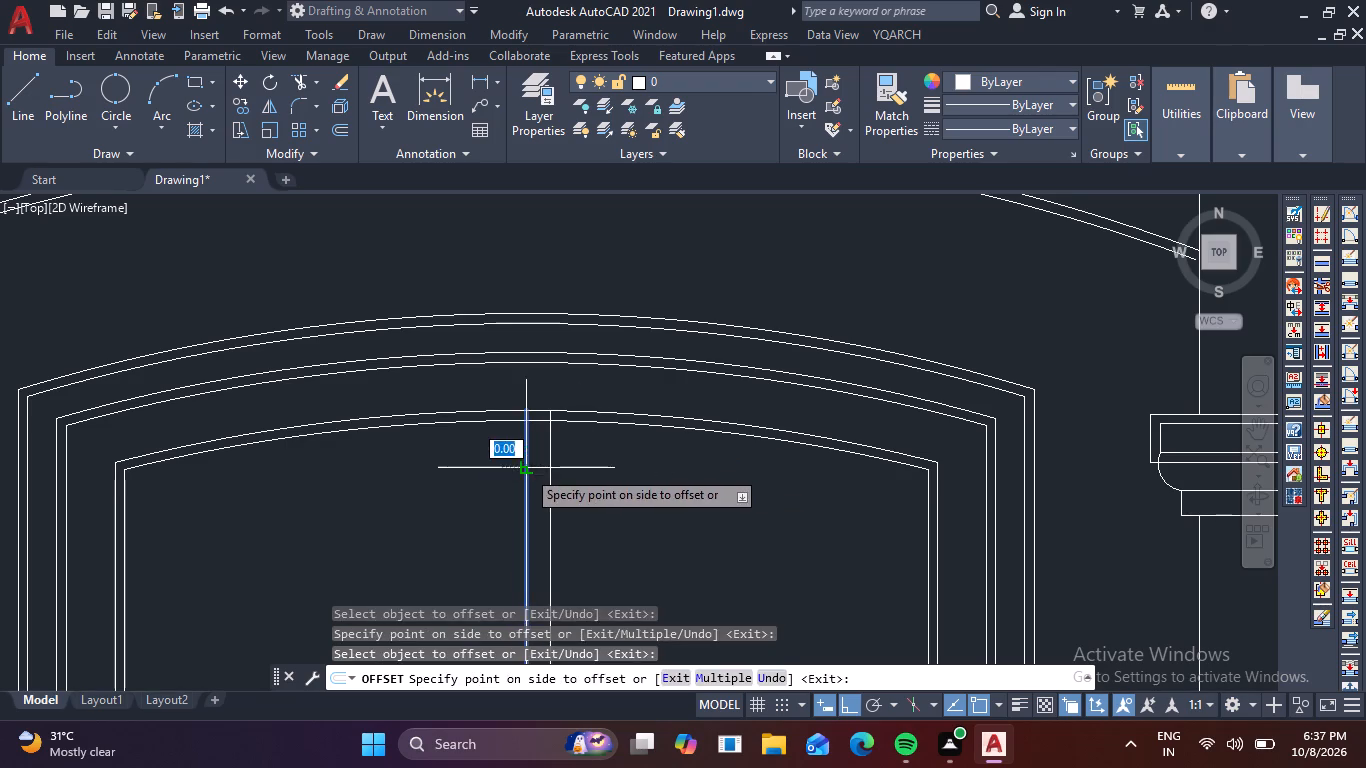
{"action": "left_click_drag", "start_coordinate": [517, 470], "coordinate": [499, 475]}
{"action": "key", "text": "Escape"}
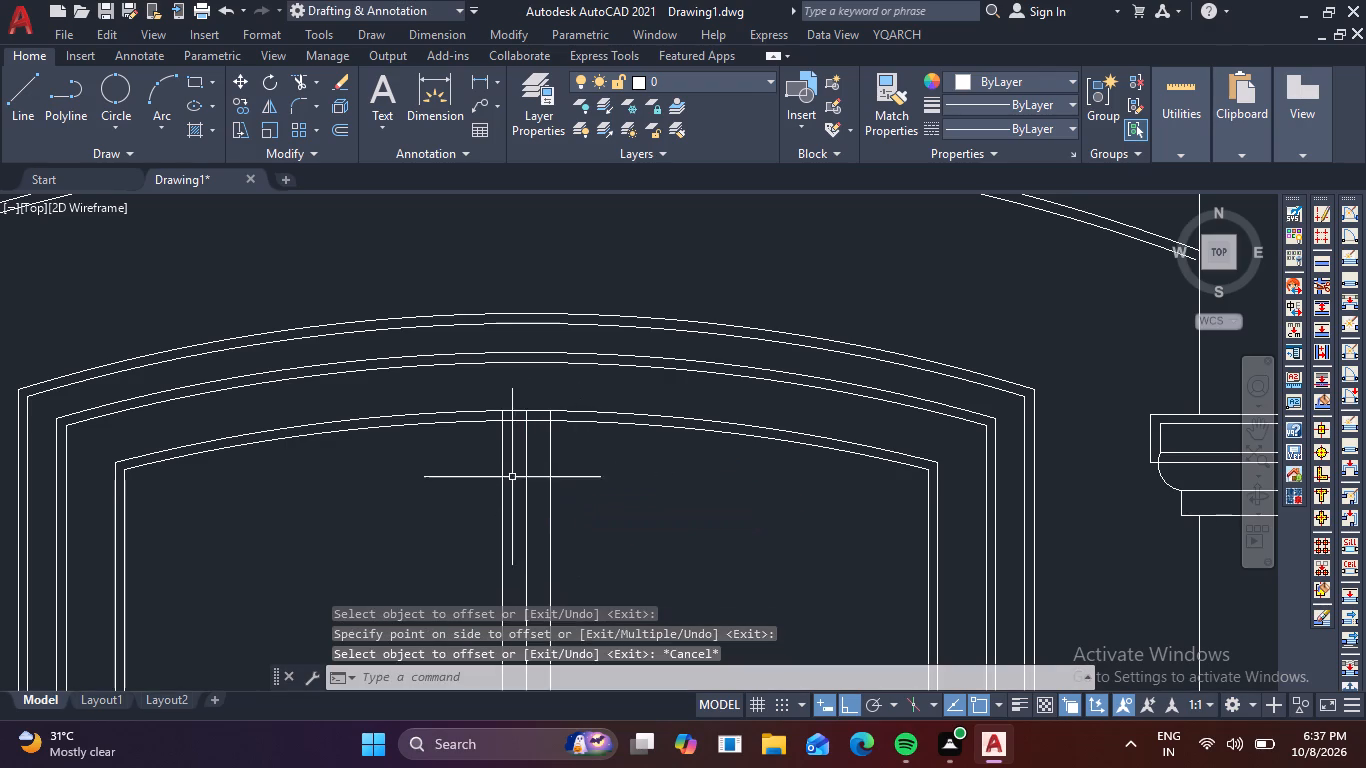
Erase the original vertical centre line between the two new mullion lines.
{"action": "middle_click_drag", "start_coordinate": [511, 476], "coordinate": [548, 202]}
{"action": "left_click", "coordinate": [577, 293]}
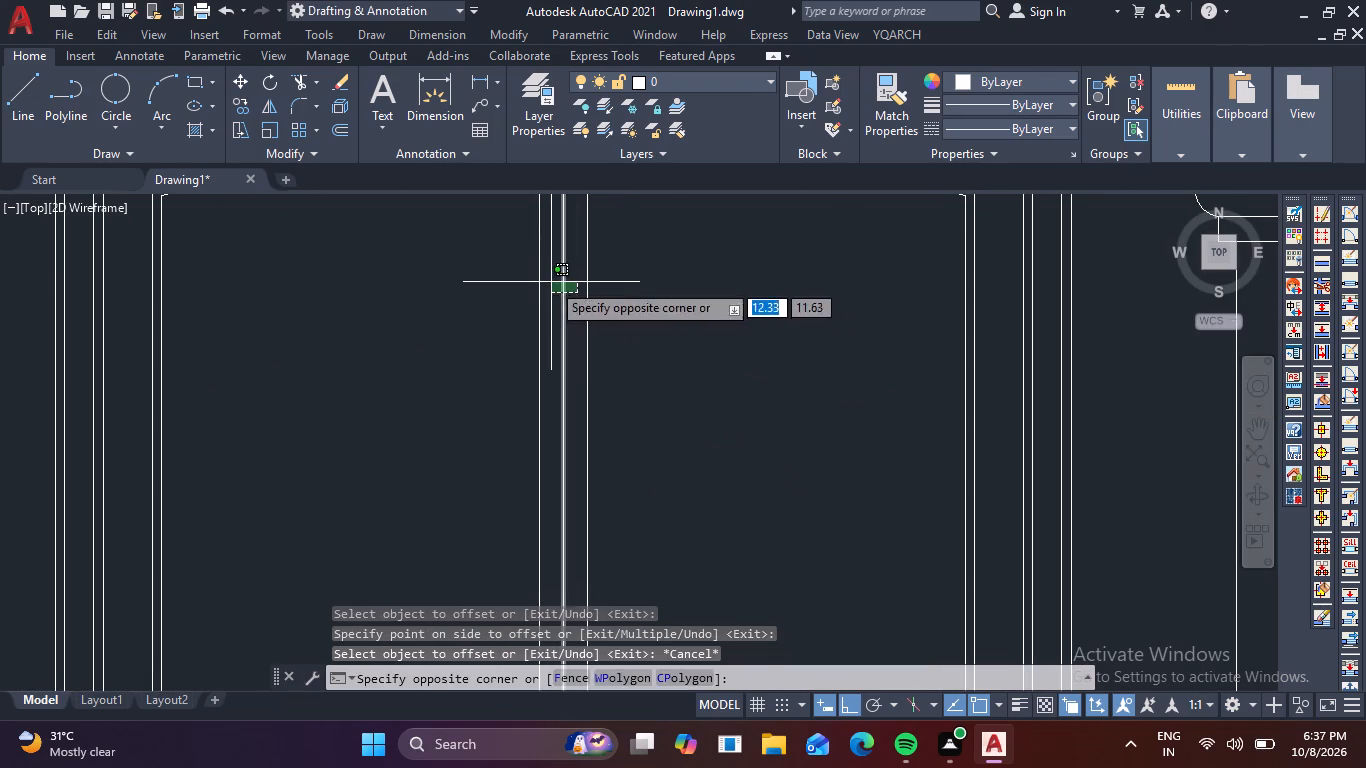
{"action": "left_click", "coordinate": [551, 282]}
{"action": "key", "text": "Delete"}
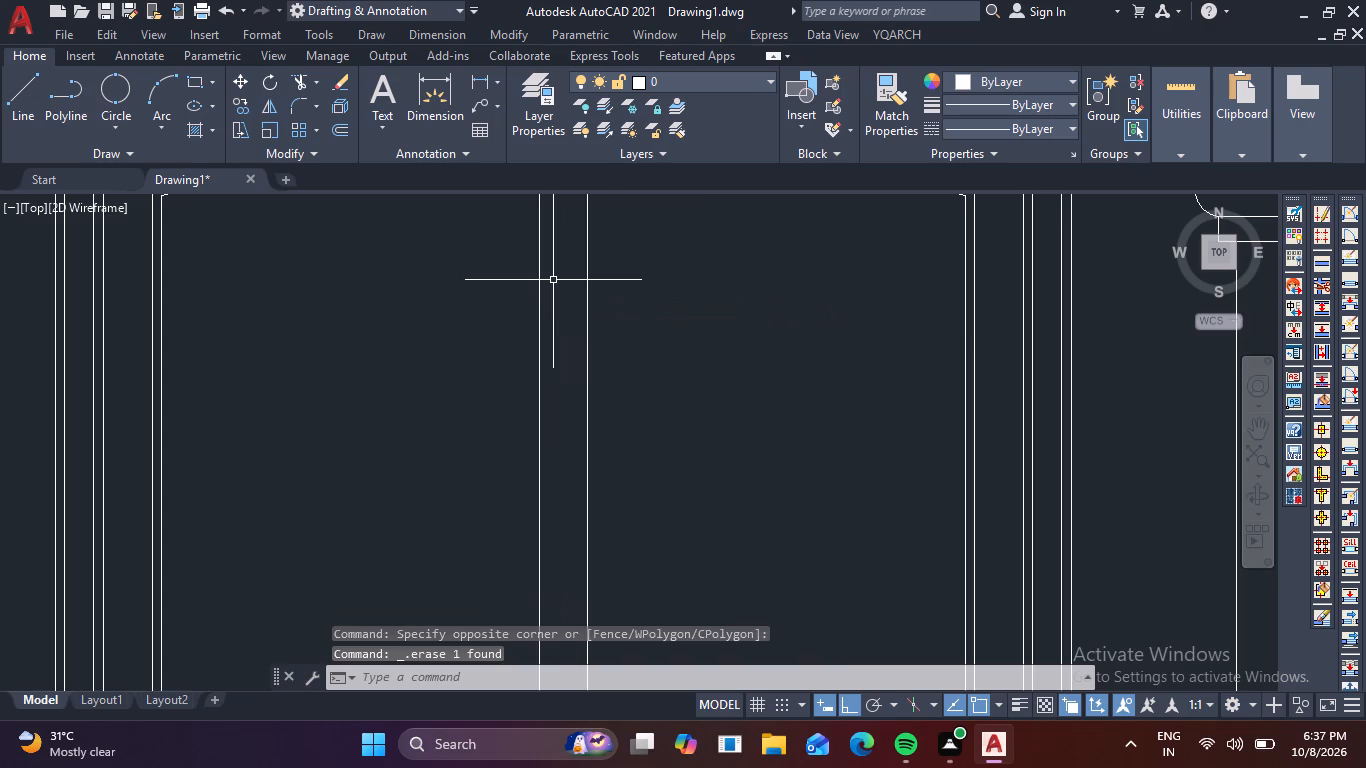
Offset both vertical mullion lines 0.01 inward, toward each other, to give the mullion double edges.
{"action": "scroll", "coordinate": [633, 292], "scroll_direction": "down", "scroll_amount": 1}
{"action": "middle_click_drag", "start_coordinate": [612, 313], "coordinate": [624, 346]}
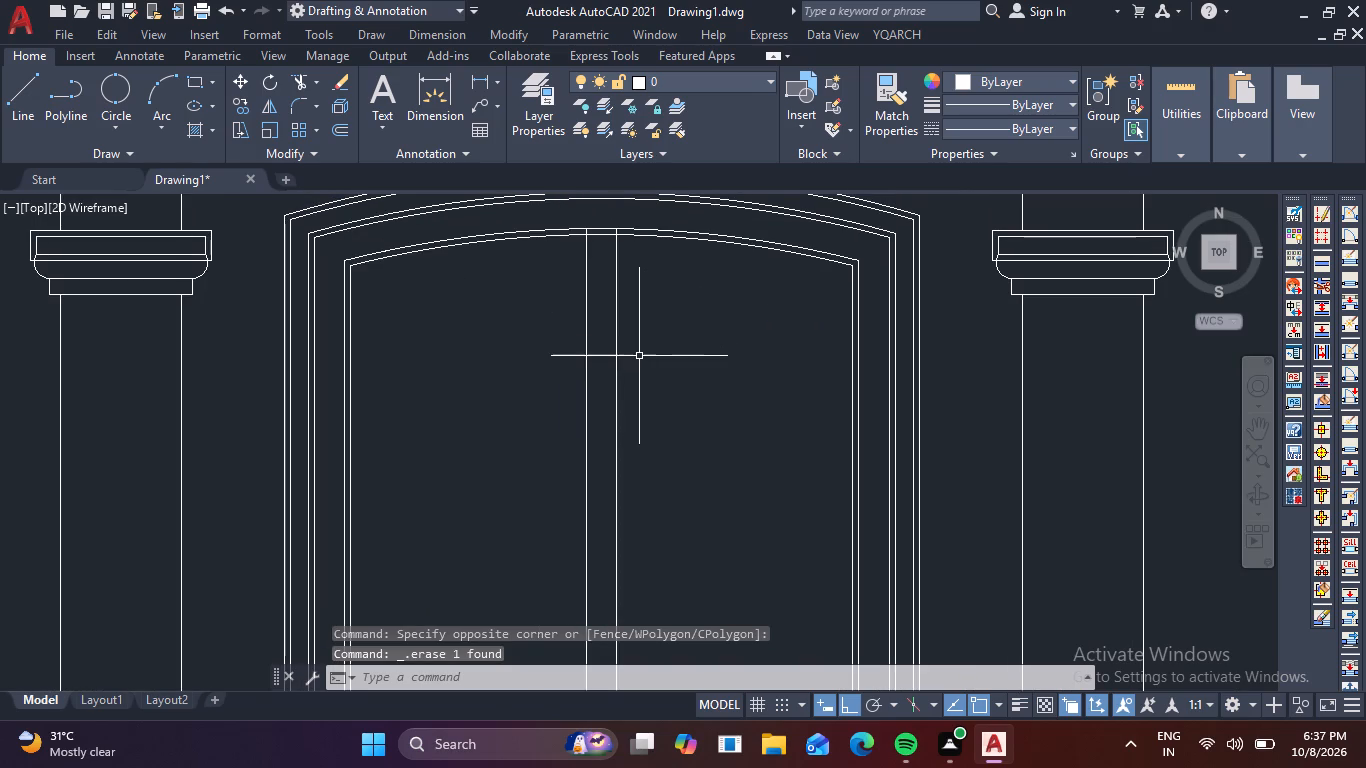
{"action": "key", "text": "o"}
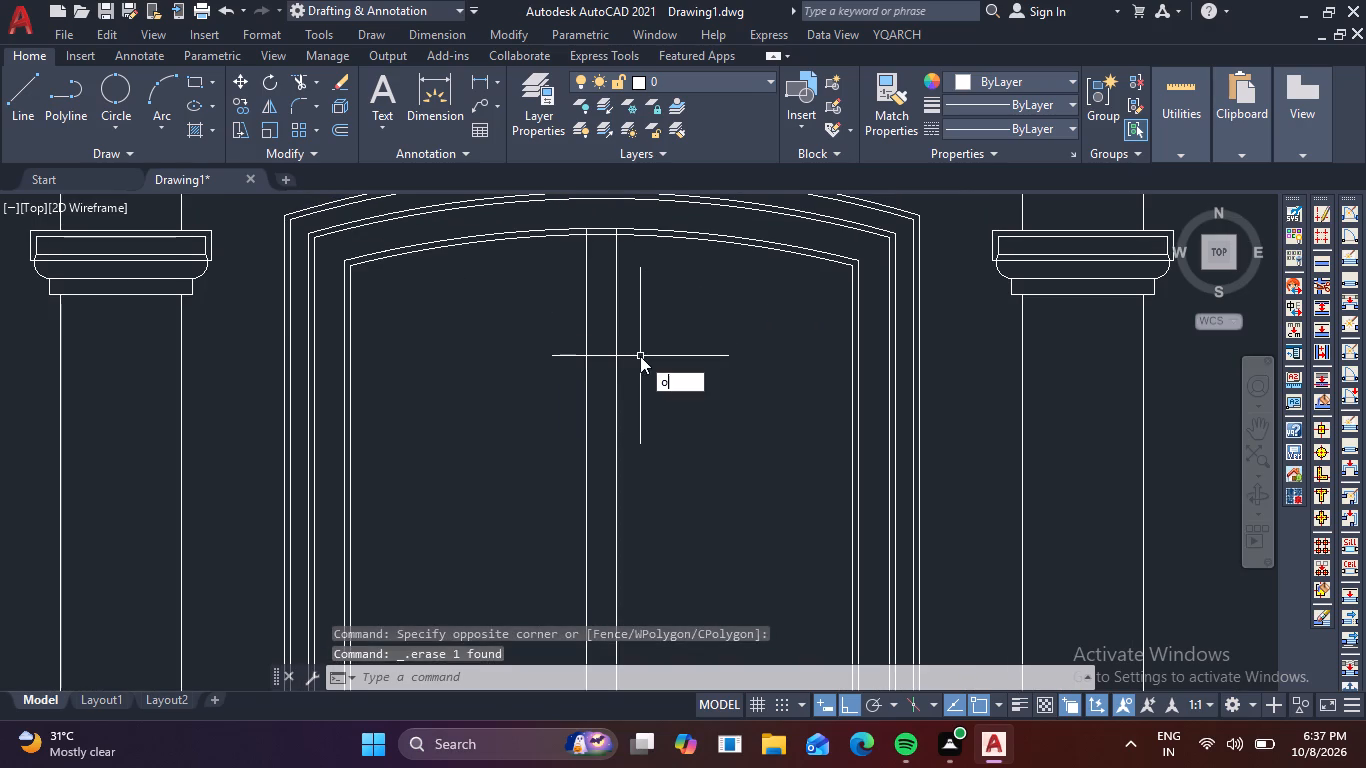
{"action": "key", "text": "Return"}
{"action": "type", "text": ".0"}
{"action": "key", "text": "1"}
{"action": "key", "text": "Return"}
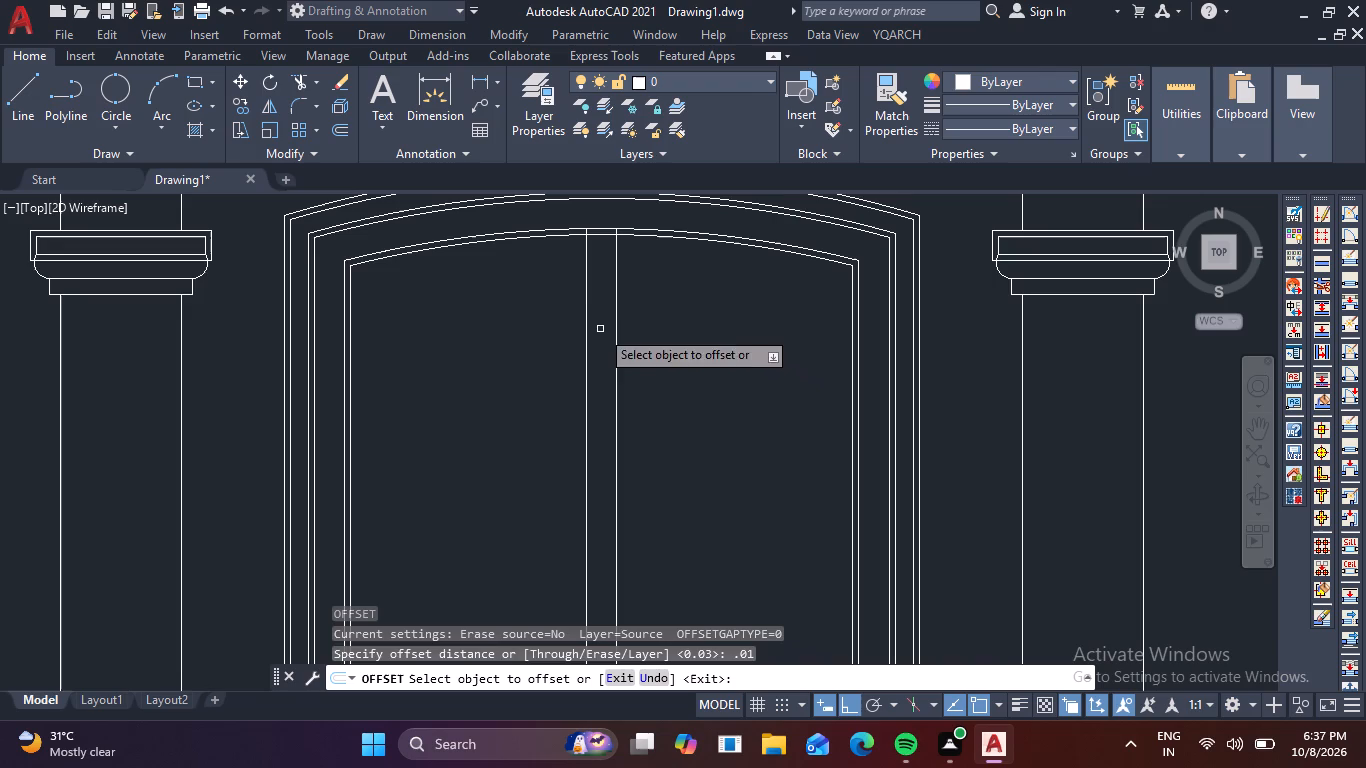
{"action": "left_click", "coordinate": [616, 308]}
{"action": "left_click", "coordinate": [602, 311]}
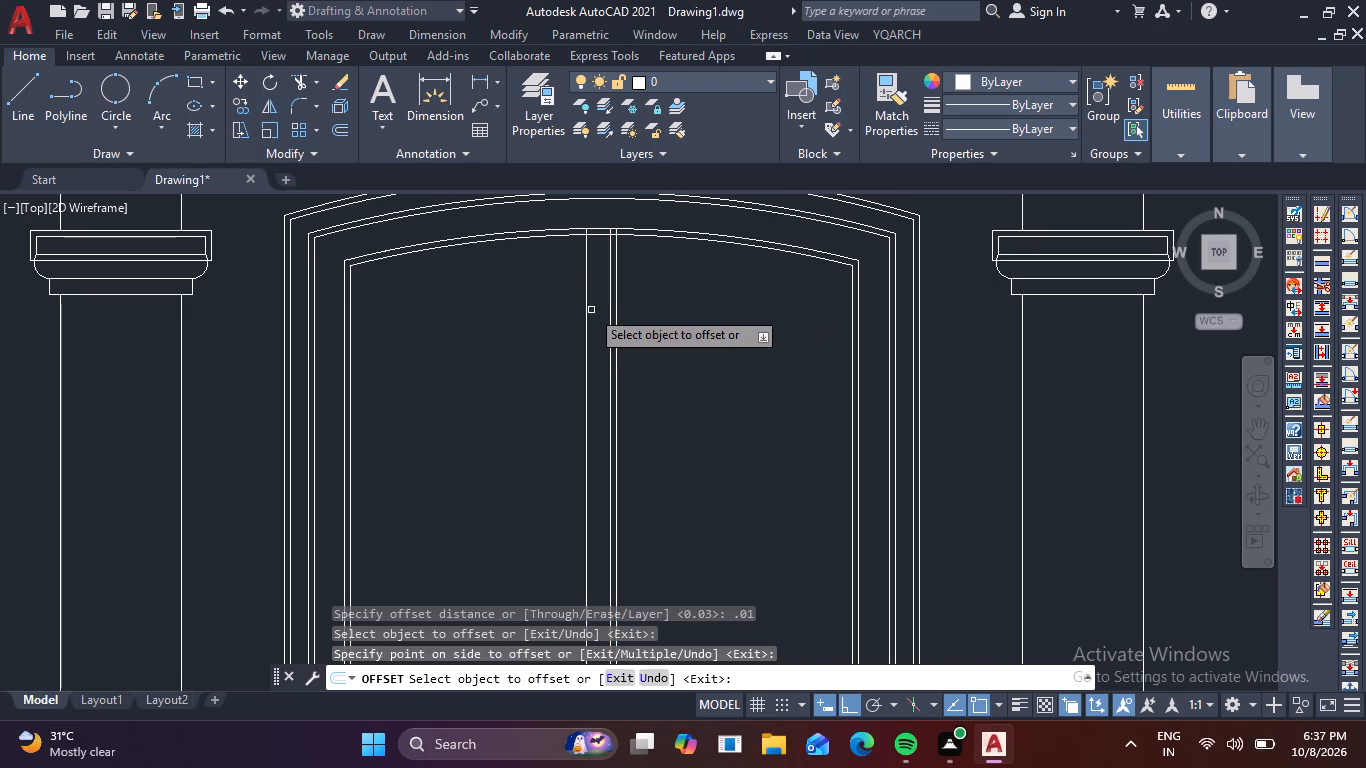
{"action": "double_click", "coordinate": [586, 304]}
{"action": "left_click", "coordinate": [622, 303]}
Offset the upper panel's bottom line 0.01 upward to double the panel's lower edge.
{"action": "scroll", "coordinate": [648, 309], "scroll_direction": "down", "scroll_amount": 1}
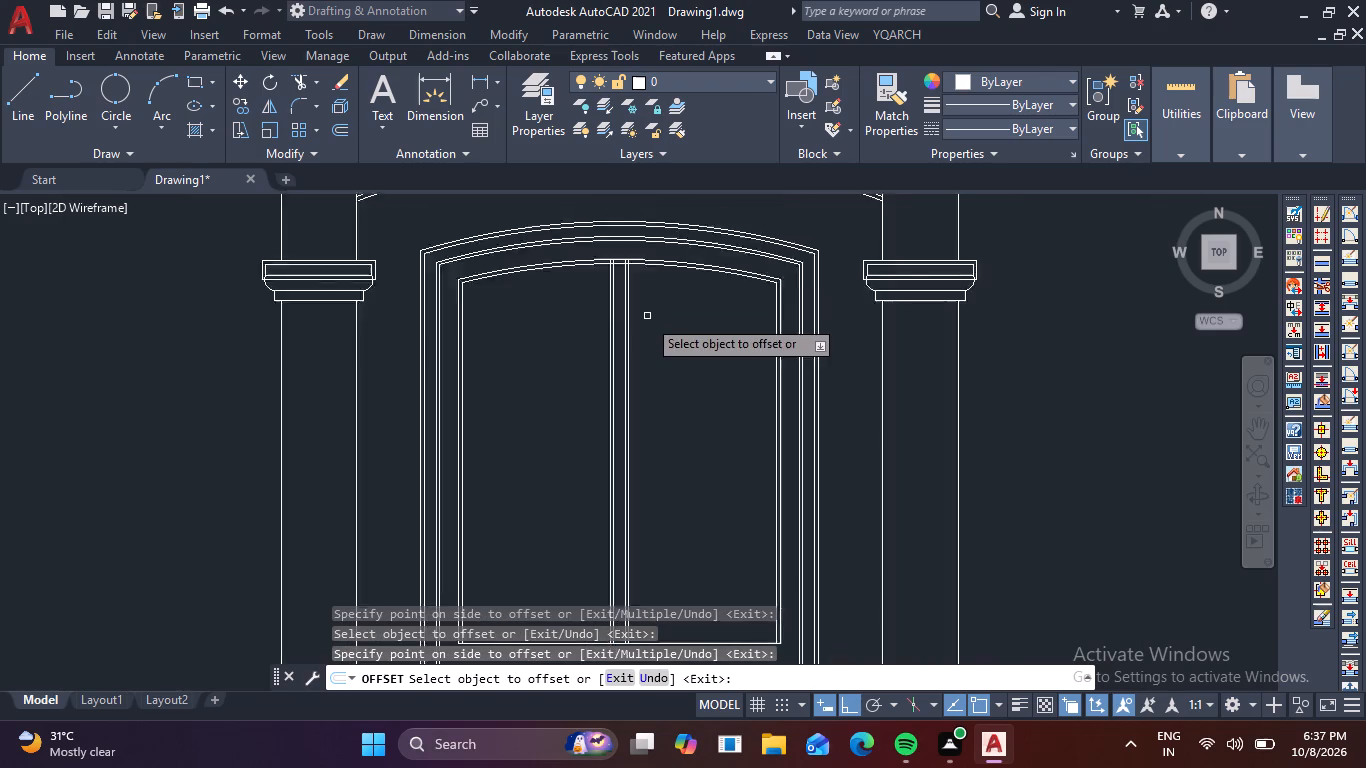
{"action": "scroll", "coordinate": [646, 320], "scroll_direction": "down", "scroll_amount": 1}
{"action": "middle_click_drag", "start_coordinate": [651, 353], "coordinate": [673, 225]}
{"action": "scroll", "coordinate": [647, 389], "scroll_direction": "up", "scroll_amount": 2}
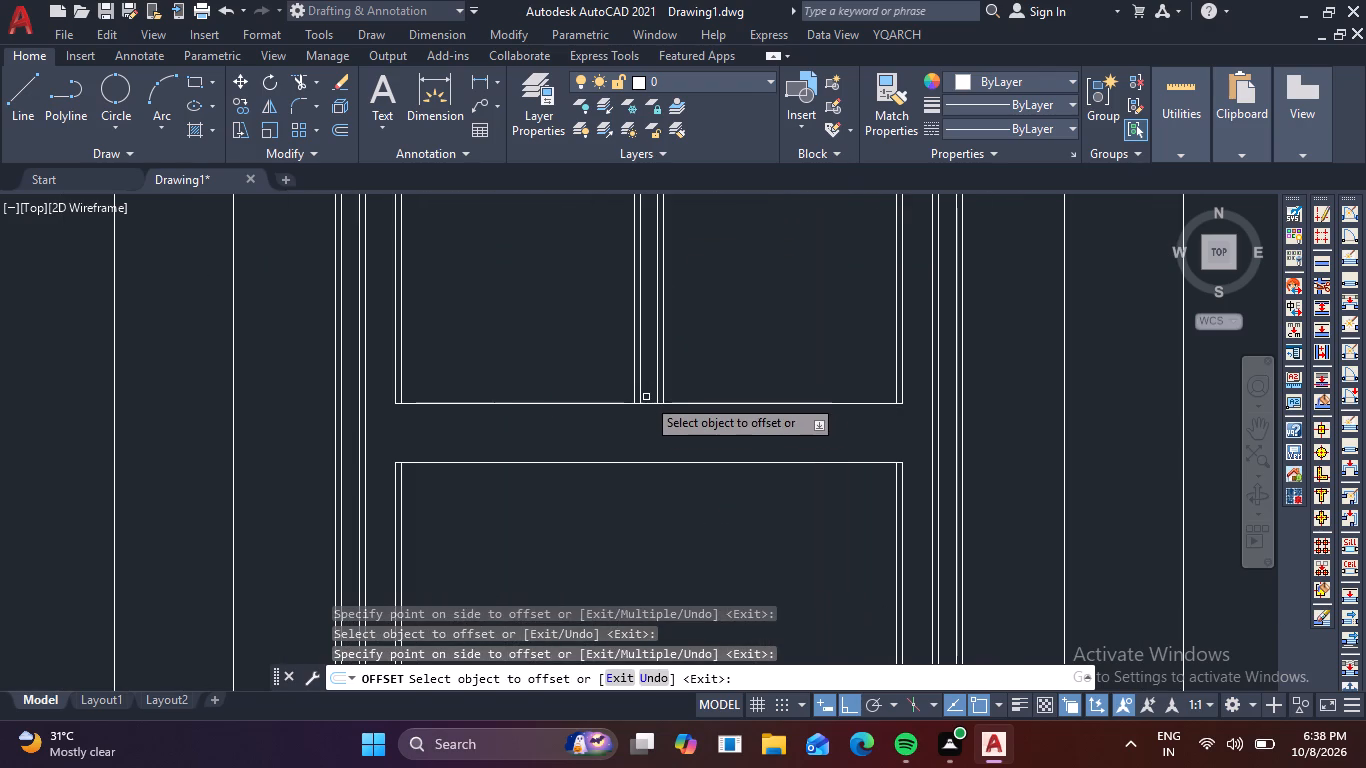
{"action": "left_click", "coordinate": [645, 403]}
{"action": "left_click", "coordinate": [667, 355]}
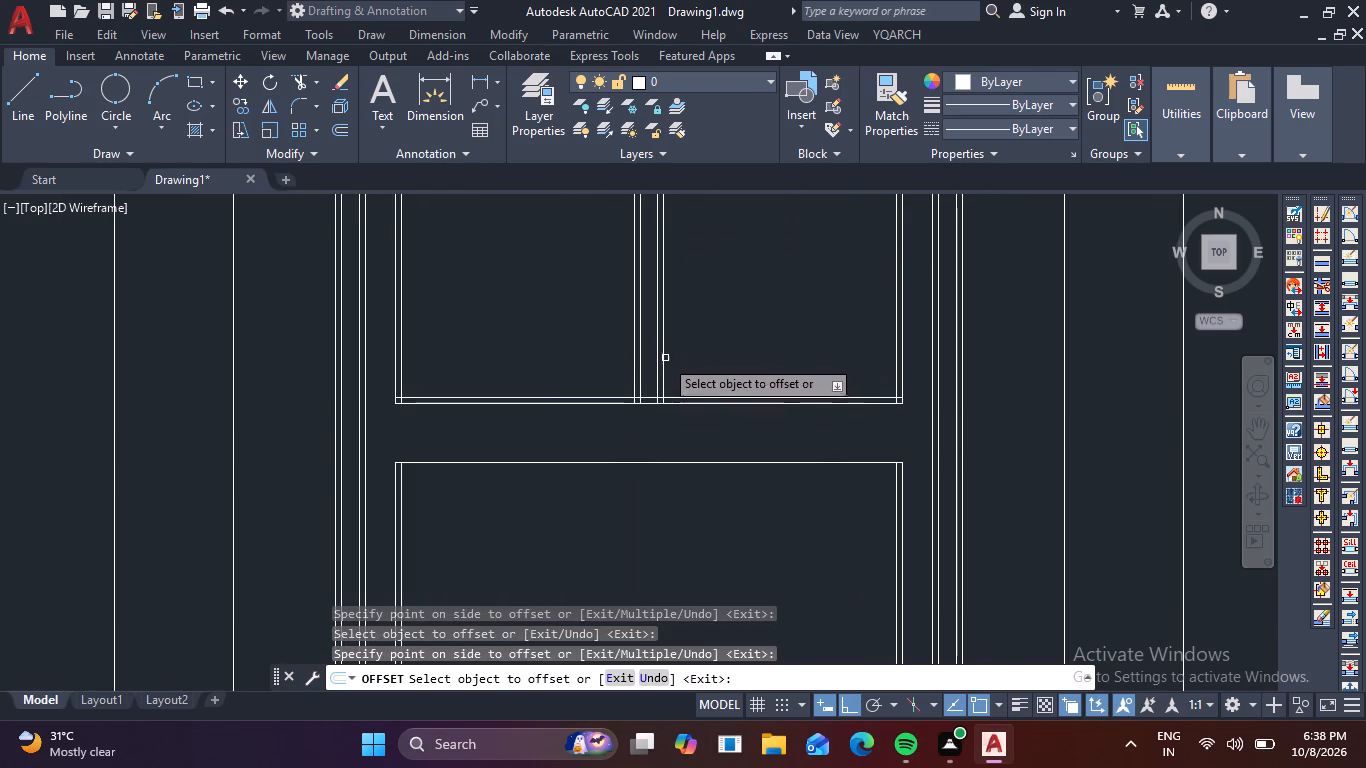
{"action": "key", "text": "Escape"}
Trim the overlapping lines where the mullion meets the upper panel's doubled bottom edge, including the inner line across the mullion.
{"action": "key", "text": "t"}
{"action": "key", "text": "r"}
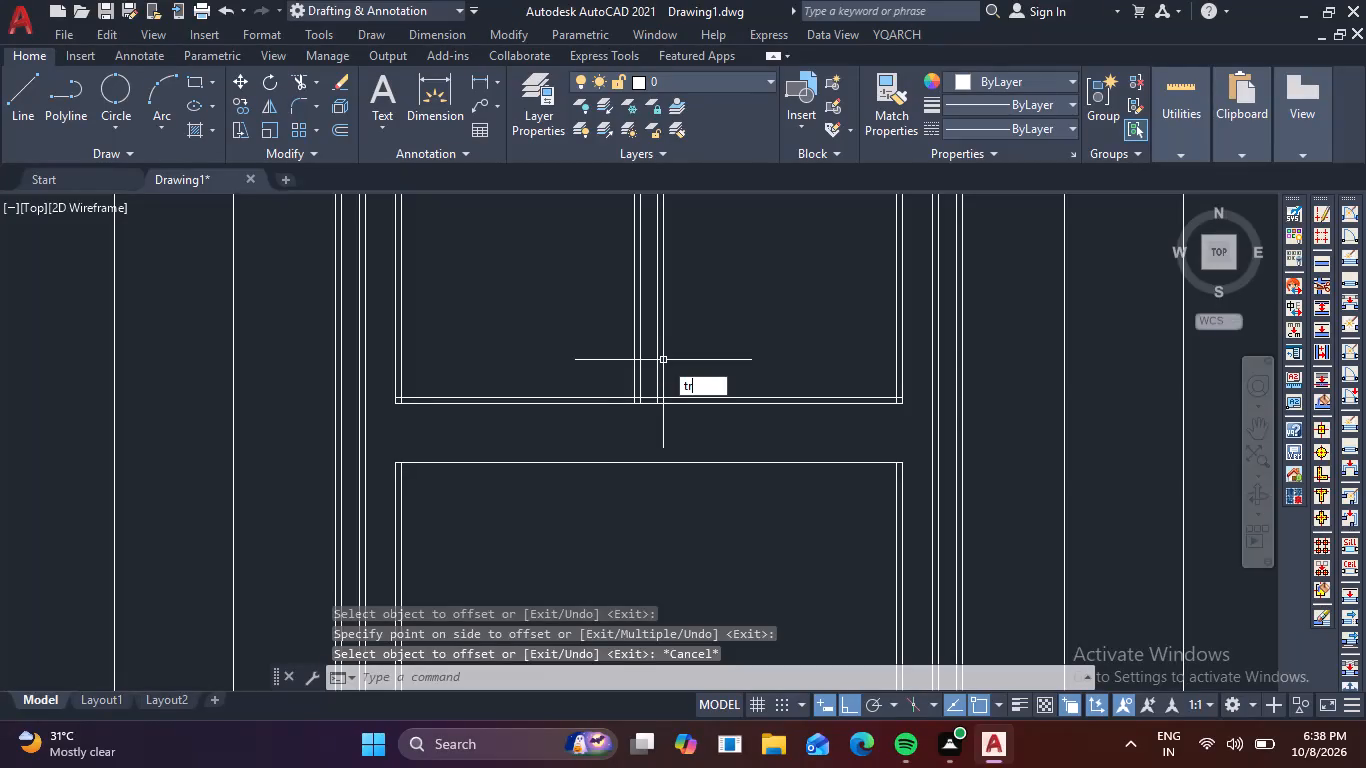
{"action": "key", "text": "space"}
{"action": "scroll", "coordinate": [637, 390], "scroll_direction": "up", "scroll_amount": 4}
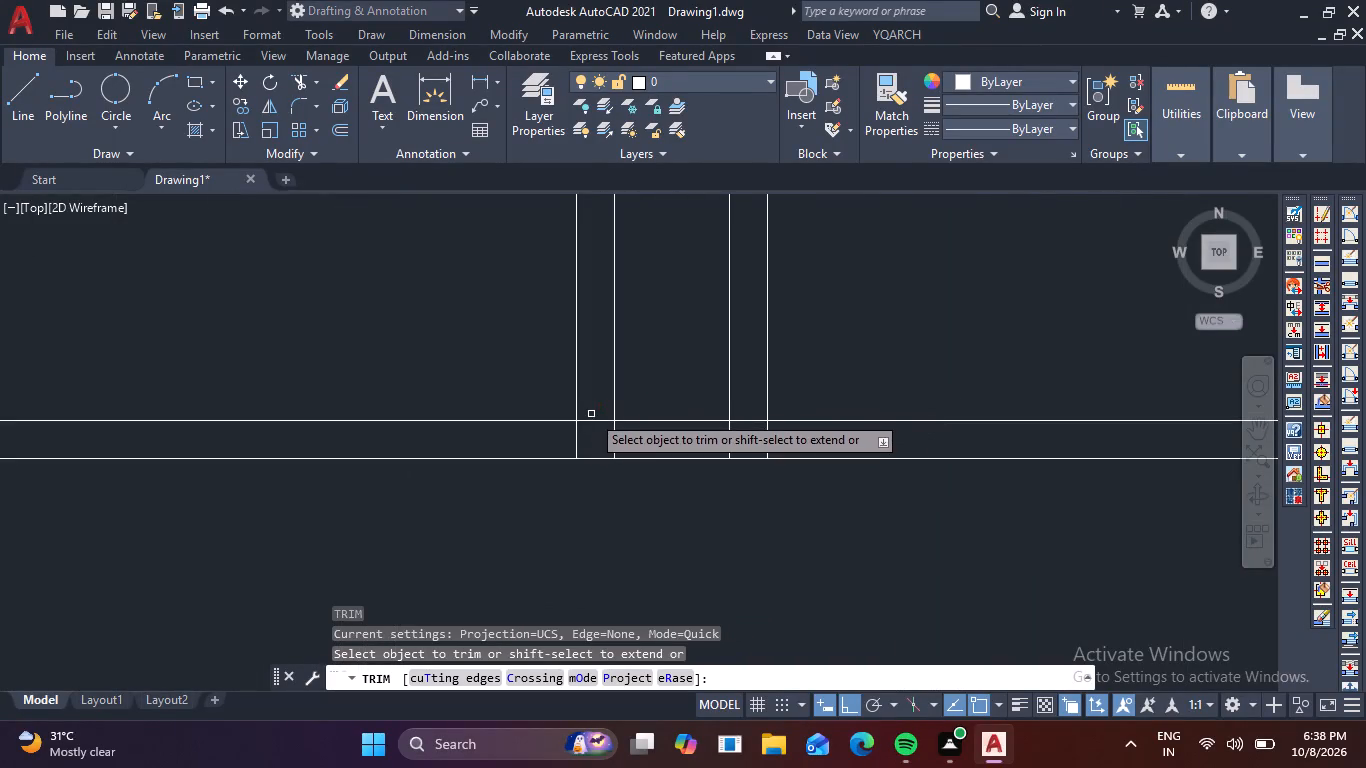
{"action": "left_click_drag", "start_coordinate": [591, 413], "coordinate": [569, 441]}
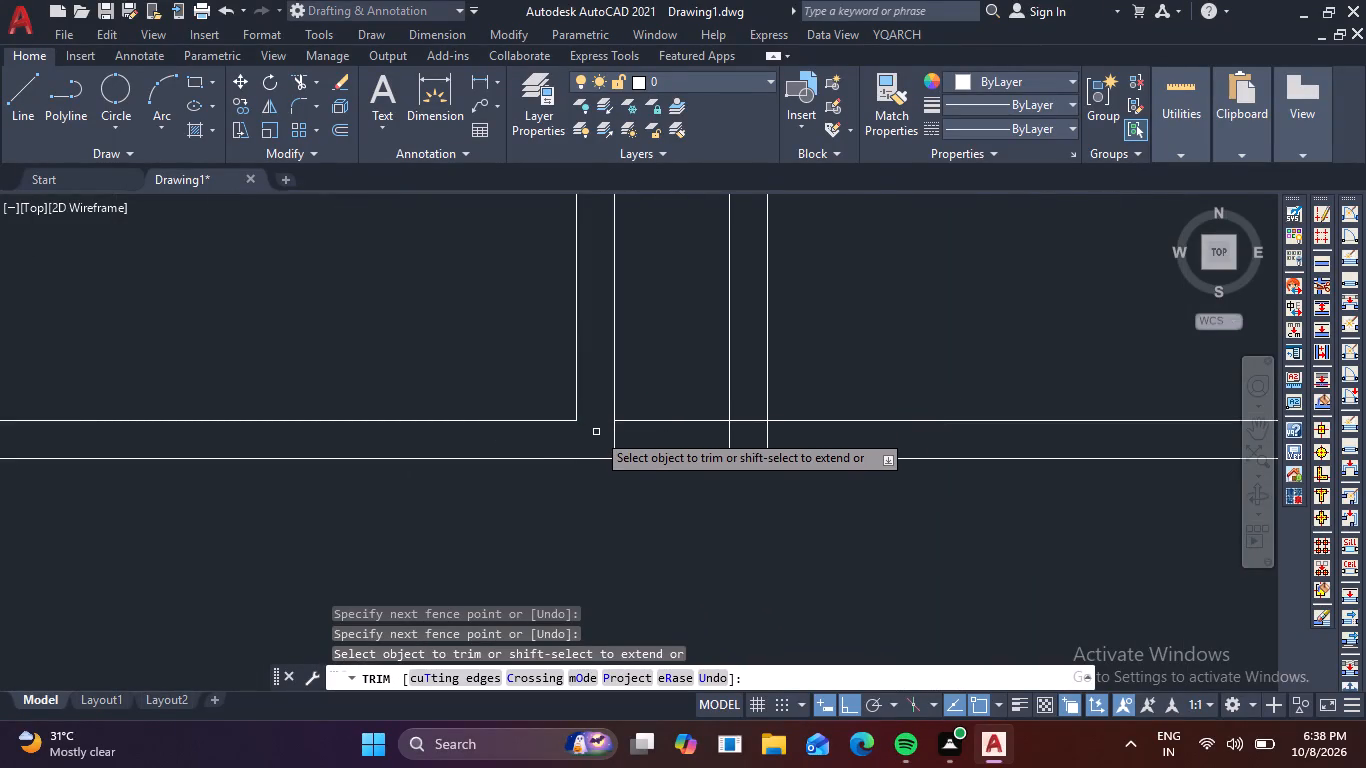
{"action": "left_click", "coordinate": [675, 420]}
{"action": "left_click_drag", "start_coordinate": [749, 414], "coordinate": [779, 441]}
Trim the overlapping inner line ends at the upper panel's bottom-left and bottom-right corners to form clean double-lined corners.
{"action": "scroll", "coordinate": [808, 368], "scroll_direction": "down", "scroll_amount": 2}
{"action": "middle_click_drag", "start_coordinate": [834, 296], "coordinate": [708, 502]}
{"action": "scroll", "coordinate": [725, 436], "scroll_direction": "down", "scroll_amount": 2}
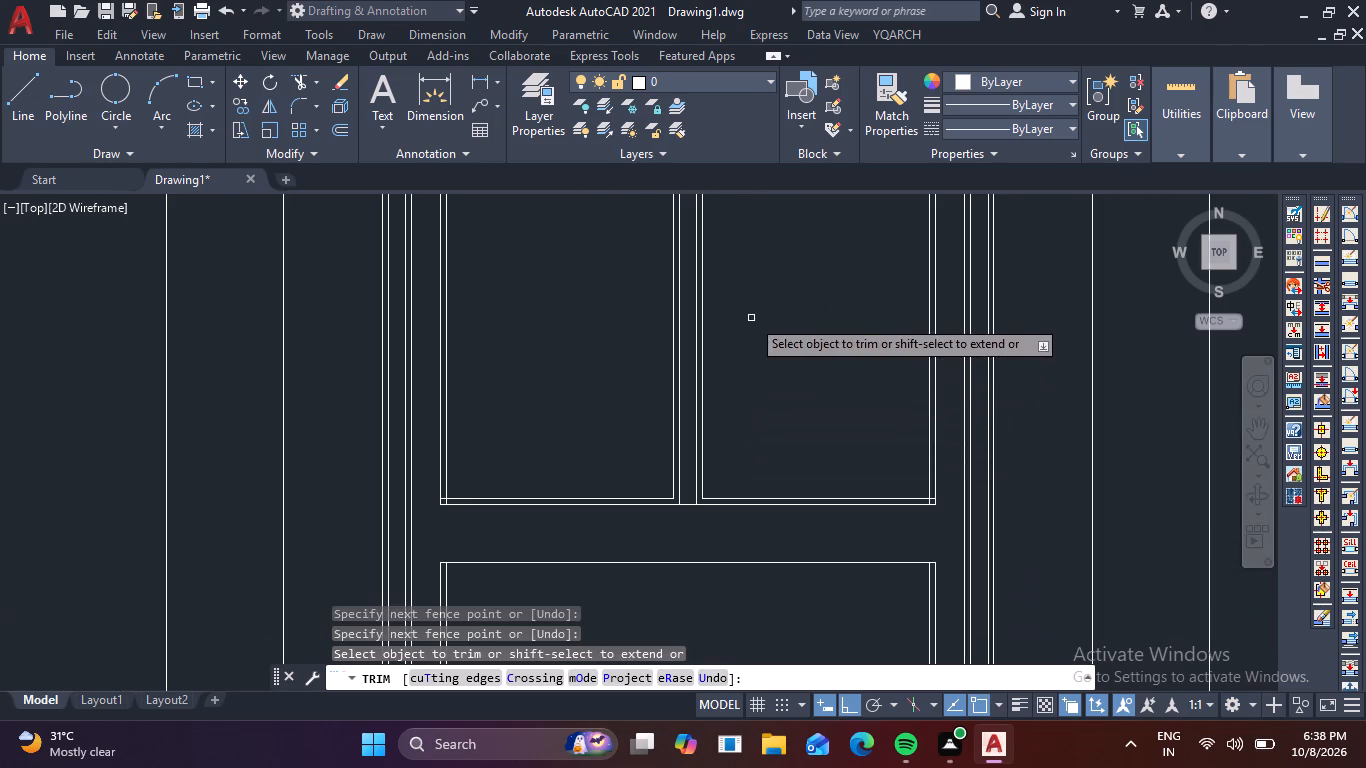
{"action": "middle_click_drag", "start_coordinate": [751, 318], "coordinate": [820, 293]}
{"action": "middle_click_drag", "start_coordinate": [567, 448], "coordinate": [568, 440]}
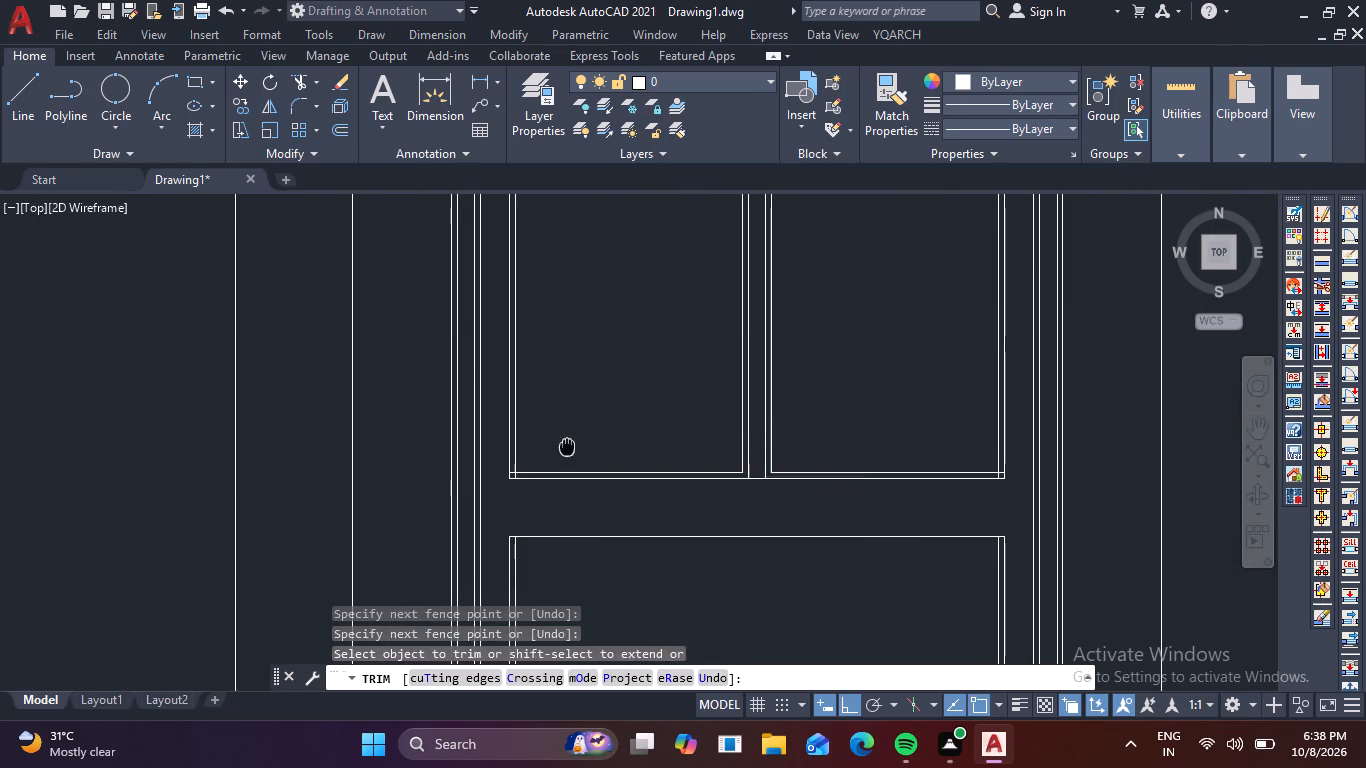
{"action": "middle_click_drag", "start_coordinate": [568, 440], "coordinate": [632, 332]}
{"action": "scroll", "coordinate": [559, 362], "scroll_direction": "up", "scroll_amount": 3}
{"action": "left_click_drag", "start_coordinate": [601, 349], "coordinate": [612, 355]}
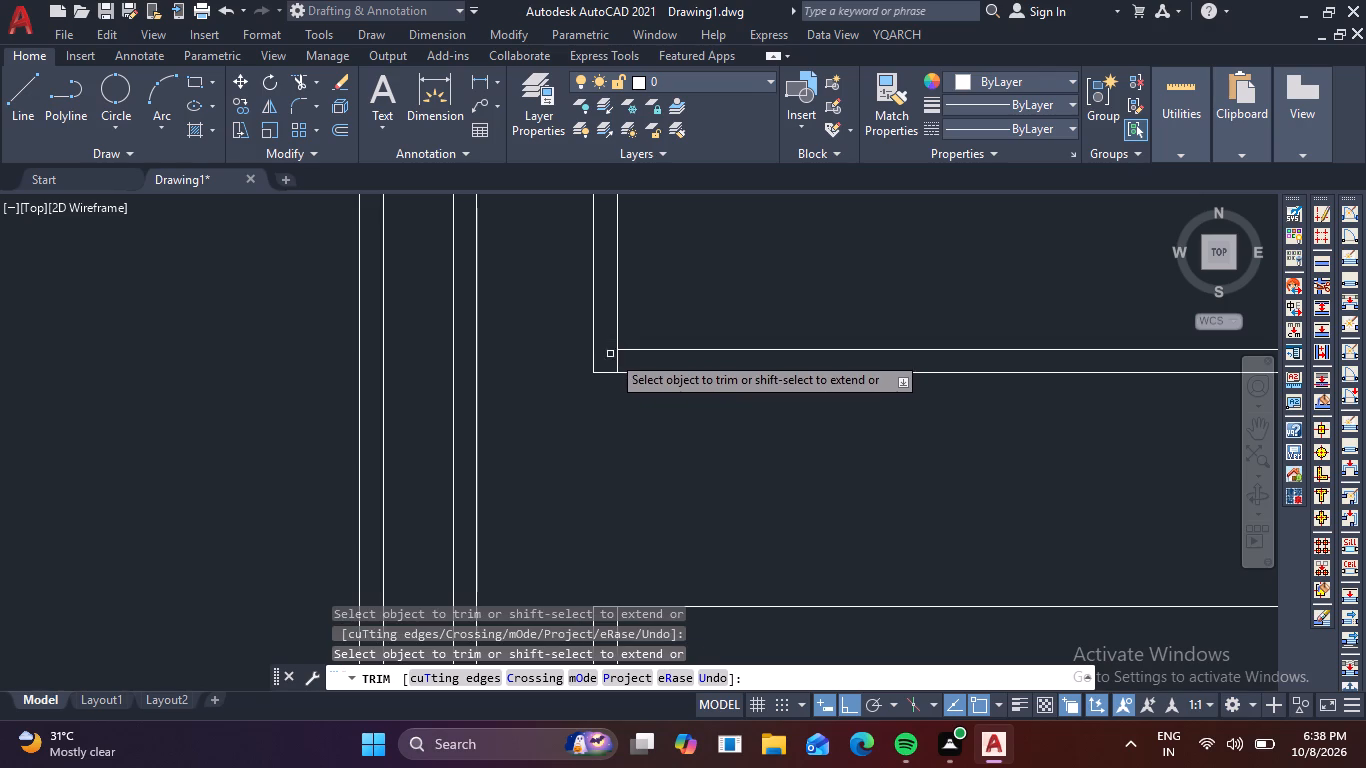
{"action": "left_click_drag", "start_coordinate": [612, 355], "coordinate": [625, 363]}
{"action": "left_click", "coordinate": [619, 361]}
{"action": "scroll", "coordinate": [678, 308], "scroll_direction": "down", "scroll_amount": 2}
{"action": "middle_click_drag", "start_coordinate": [794, 273], "coordinate": [795, 273]}
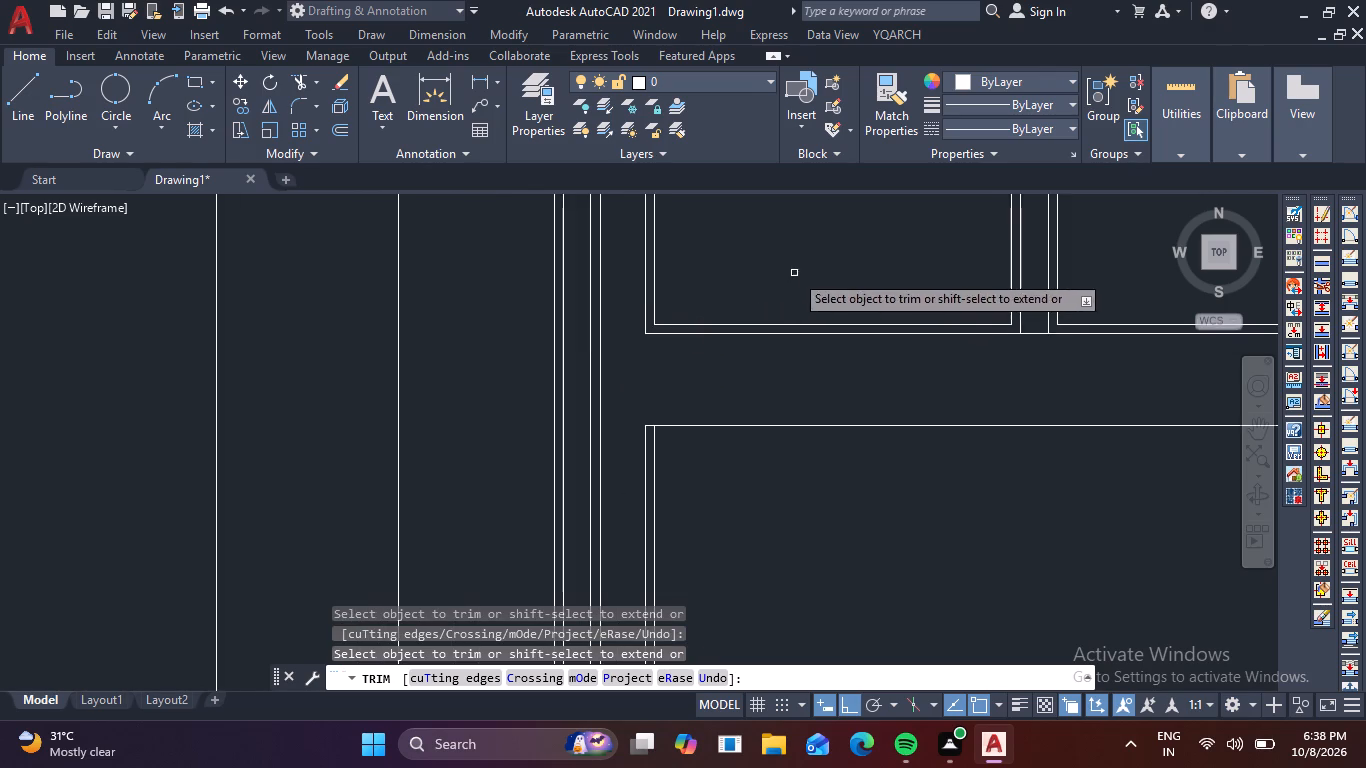
{"action": "middle_click_drag", "start_coordinate": [795, 273], "coordinate": [0, 523]}
{"action": "scroll", "coordinate": [561, 580], "scroll_direction": "up", "scroll_amount": 3}
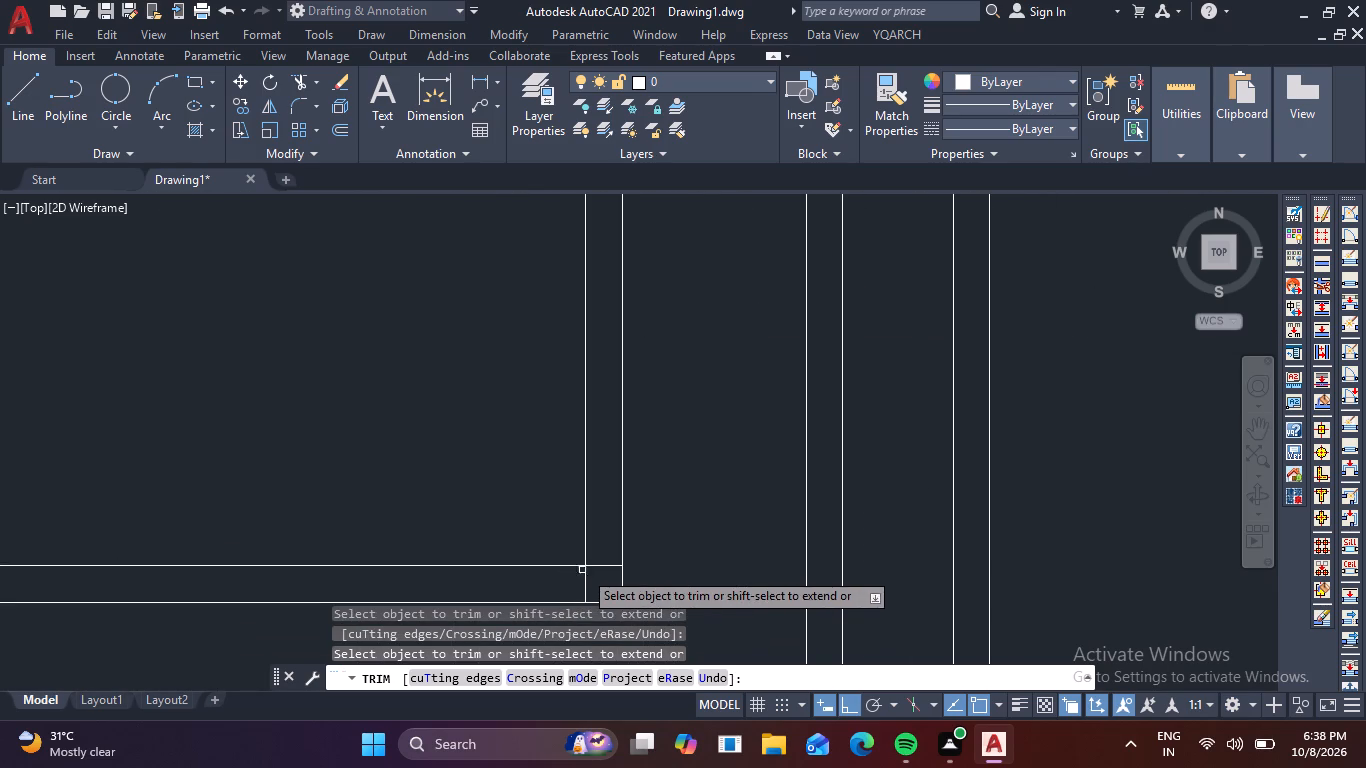
{"action": "left_click_drag", "start_coordinate": [605, 556], "coordinate": [548, 599]}
Trim the overlaps where the mullion's right-hand line pair meets the doubled arch, keeping the pair's left line up to the outer arc.
{"action": "scroll", "coordinate": [517, 496], "scroll_direction": "down", "scroll_amount": 3}
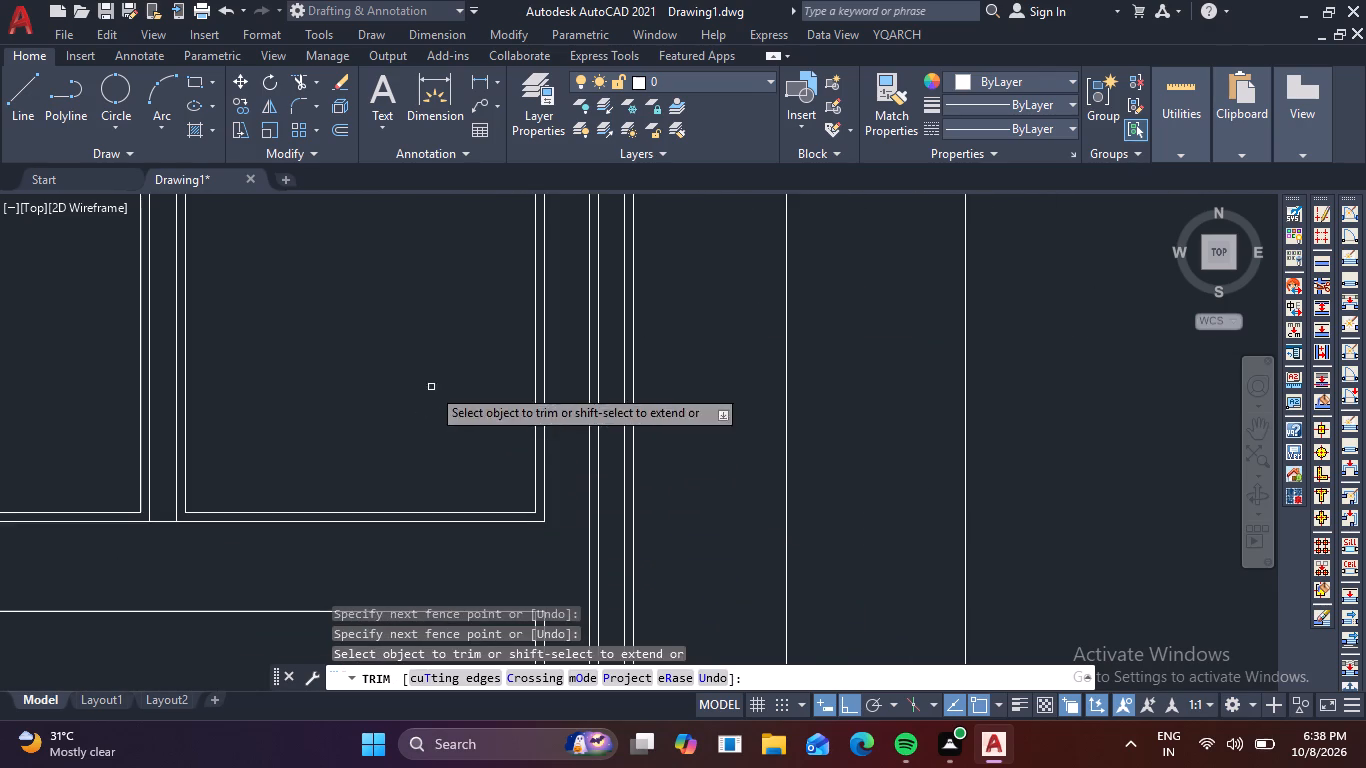
{"action": "middle_click_drag", "start_coordinate": [434, 389], "coordinate": [532, 670]}
{"action": "scroll", "coordinate": [514, 450], "scroll_direction": "down", "scroll_amount": 2}
{"action": "middle_click_drag", "start_coordinate": [497, 388], "coordinate": [526, 606]}
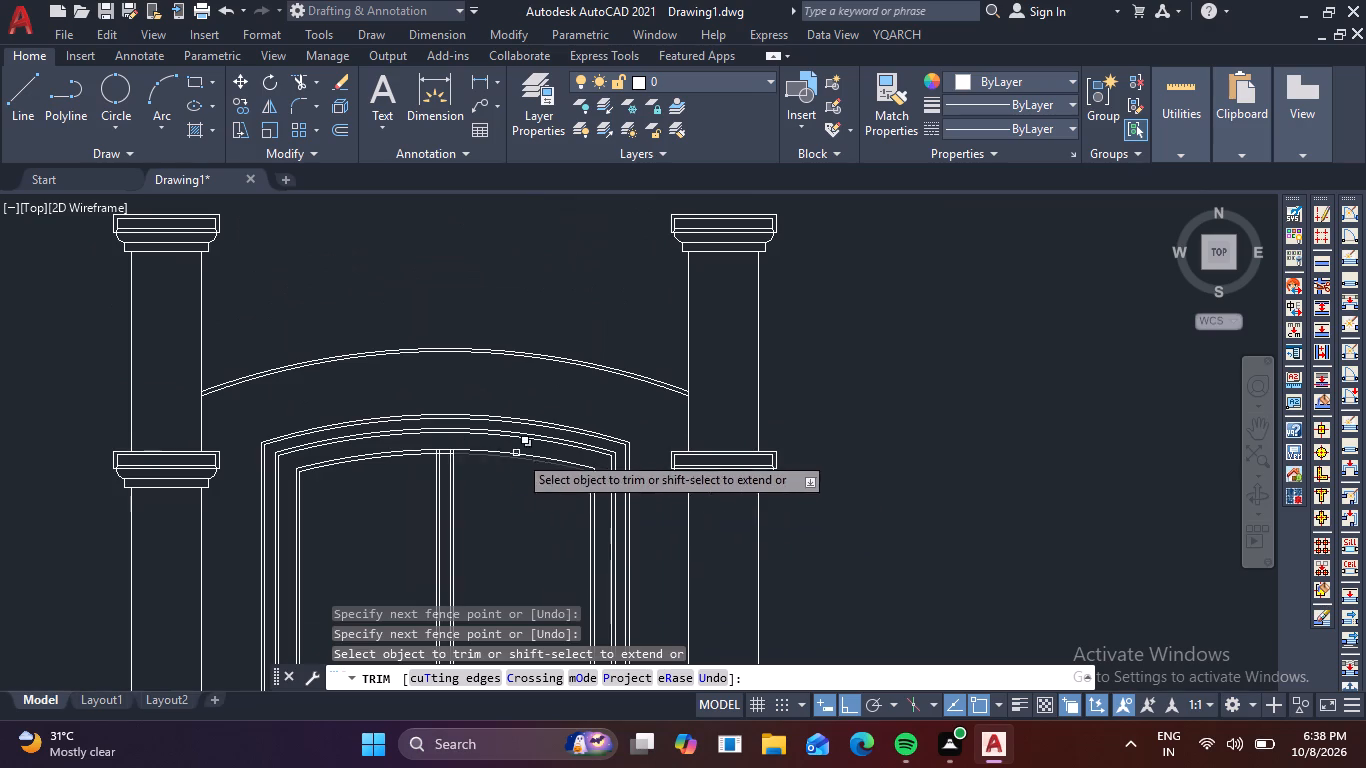
{"action": "scroll", "coordinate": [597, 500], "scroll_direction": "up", "scroll_amount": 3}
{"action": "scroll", "coordinate": [389, 445], "scroll_direction": "down", "scroll_amount": 2}
{"action": "middle_click_drag", "start_coordinate": [393, 446], "coordinate": [494, 526]}
{"action": "scroll", "coordinate": [345, 474], "scroll_direction": "up", "scroll_amount": 3}
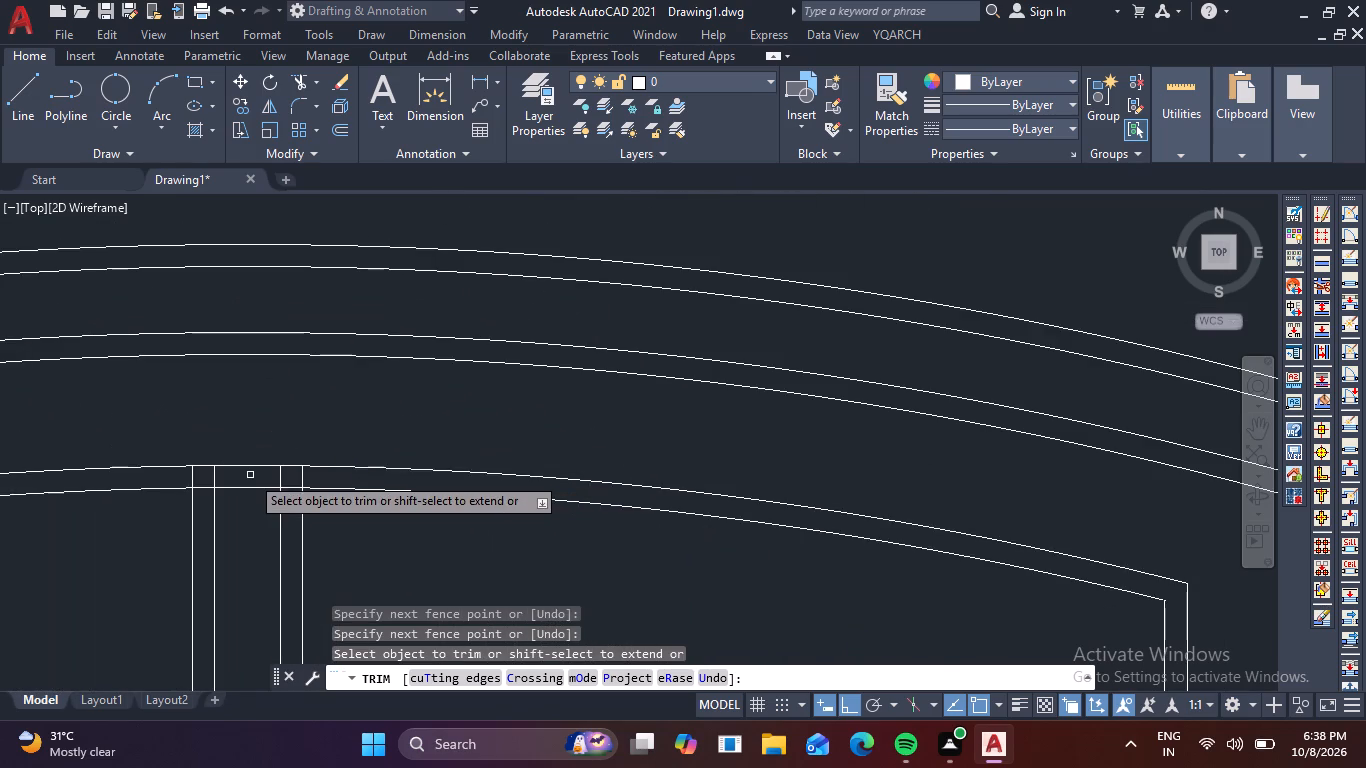
{"action": "left_click_drag", "start_coordinate": [250, 475], "coordinate": [326, 473]}
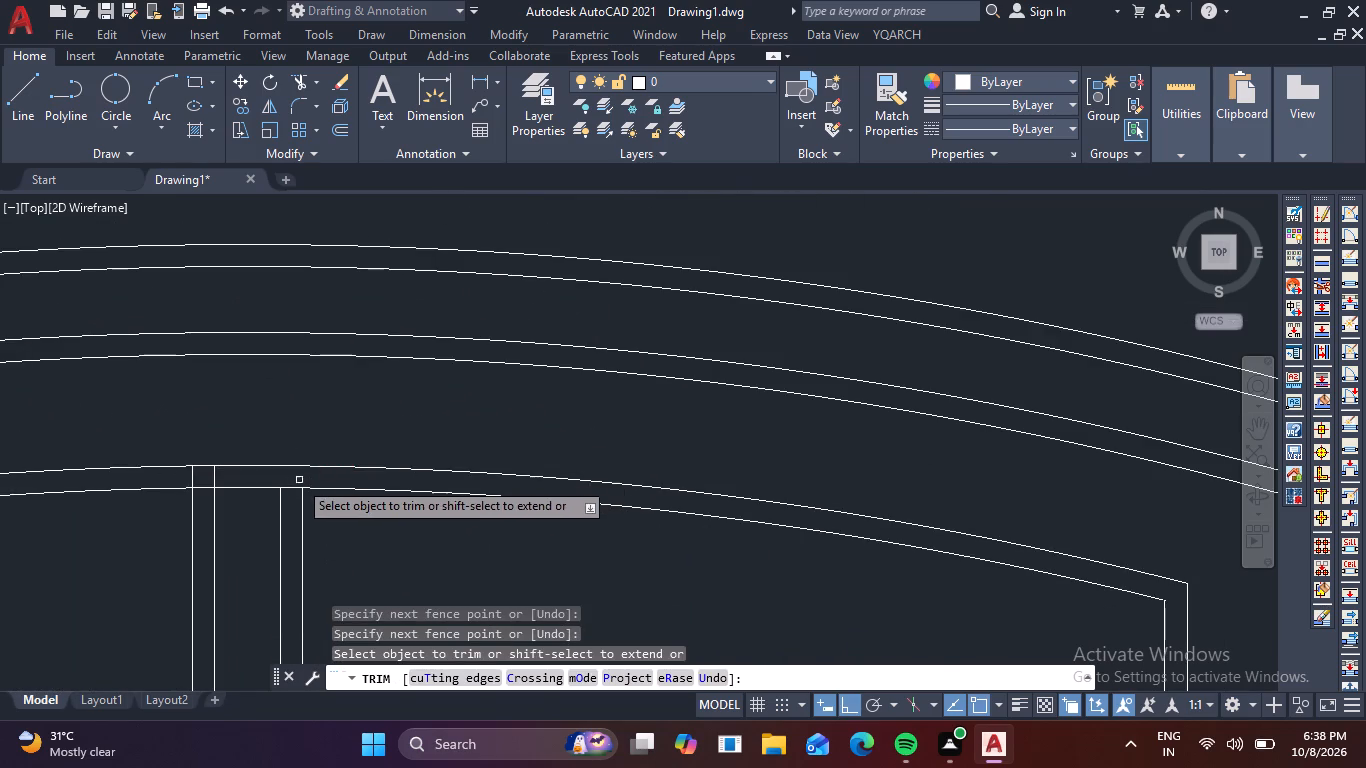
{"action": "scroll", "coordinate": [291, 487], "scroll_direction": "up", "scroll_amount": 3}
{"action": "left_click_drag", "start_coordinate": [291, 487], "coordinate": [293, 510]}
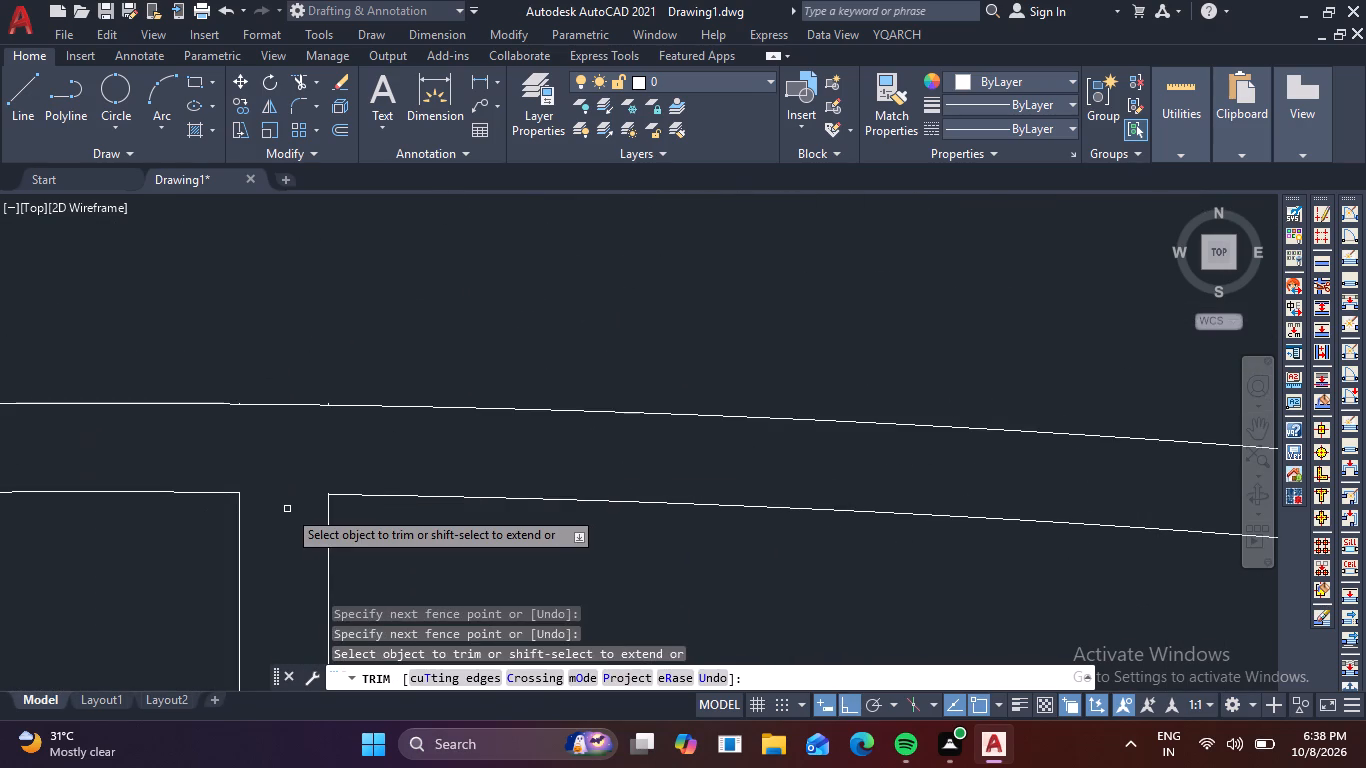
{"action": "scroll", "coordinate": [263, 505], "scroll_direction": "down", "scroll_amount": 3}
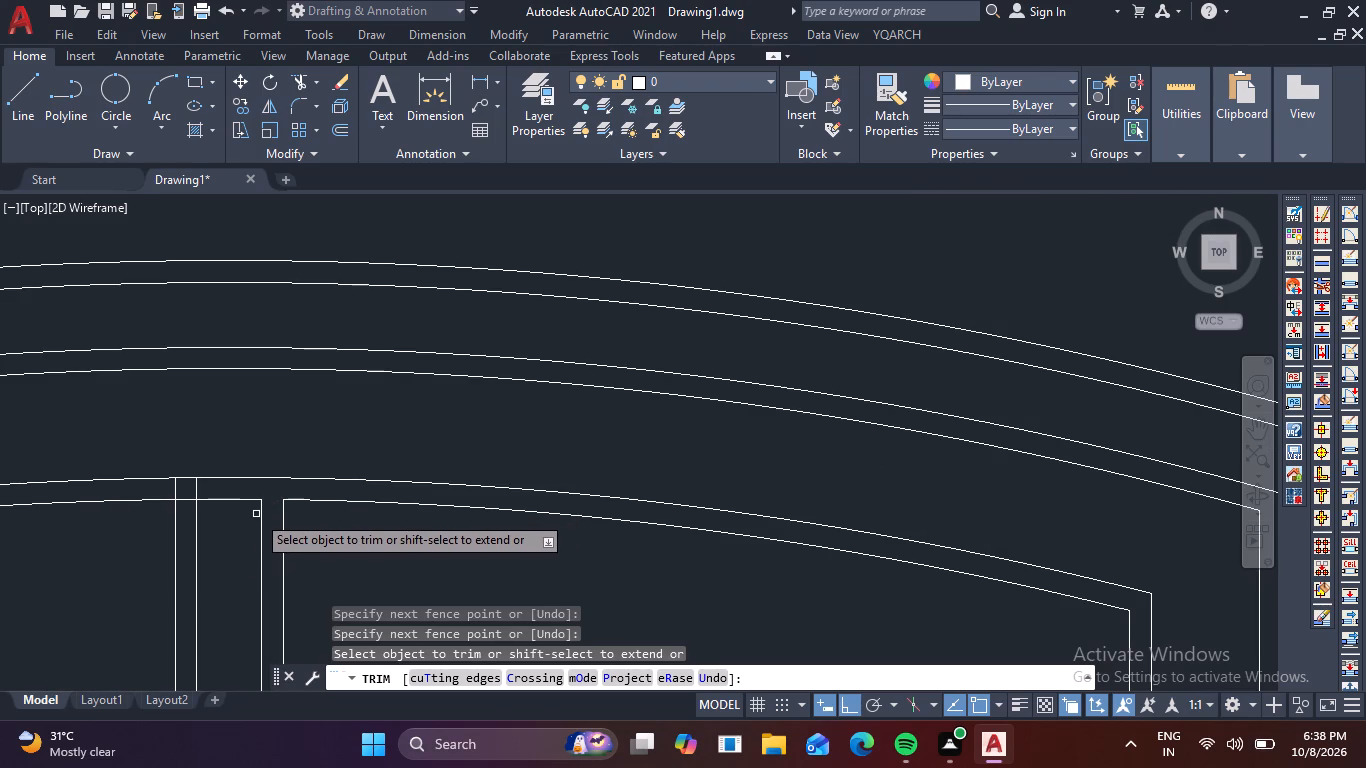
{"action": "left_click", "coordinate": [261, 513], "text": "shift"}
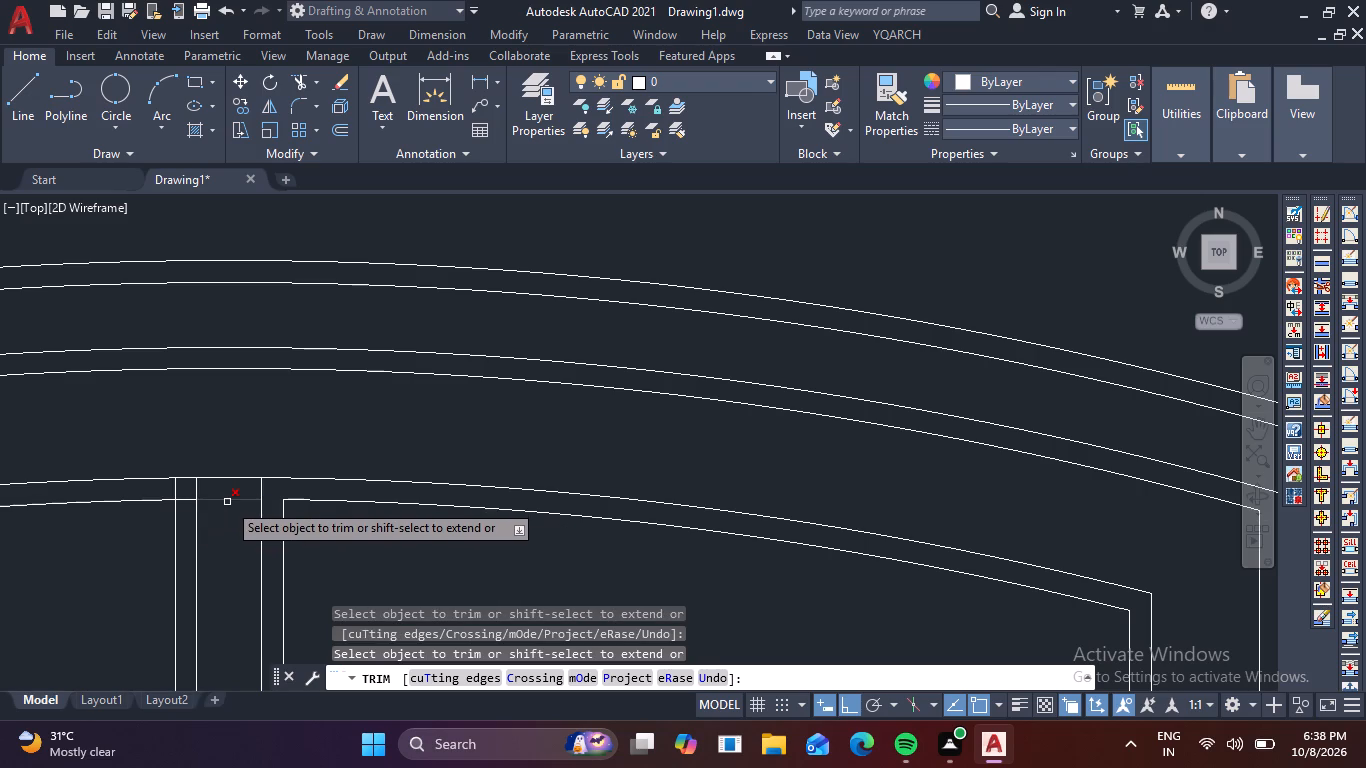
Trim both arch lines between the mullion's line pairs and clear the overlaps at the left-hand pair's top corner.
{"action": "left_click", "coordinate": [227, 502]}
{"action": "left_click", "coordinate": [235, 480]}
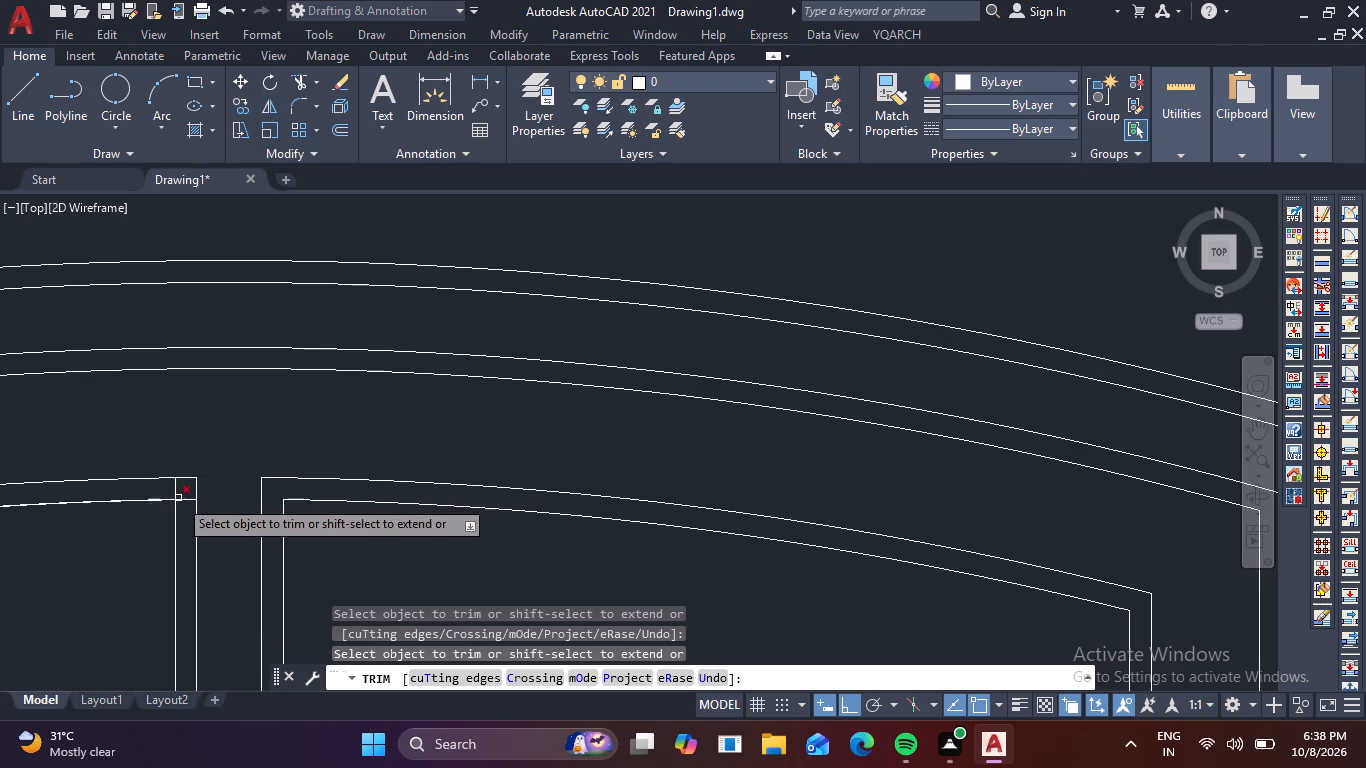
{"action": "scroll", "coordinate": [173, 491], "scroll_direction": "up", "scroll_amount": 3}
{"action": "left_click_drag", "start_coordinate": [170, 486], "coordinate": [187, 489]}
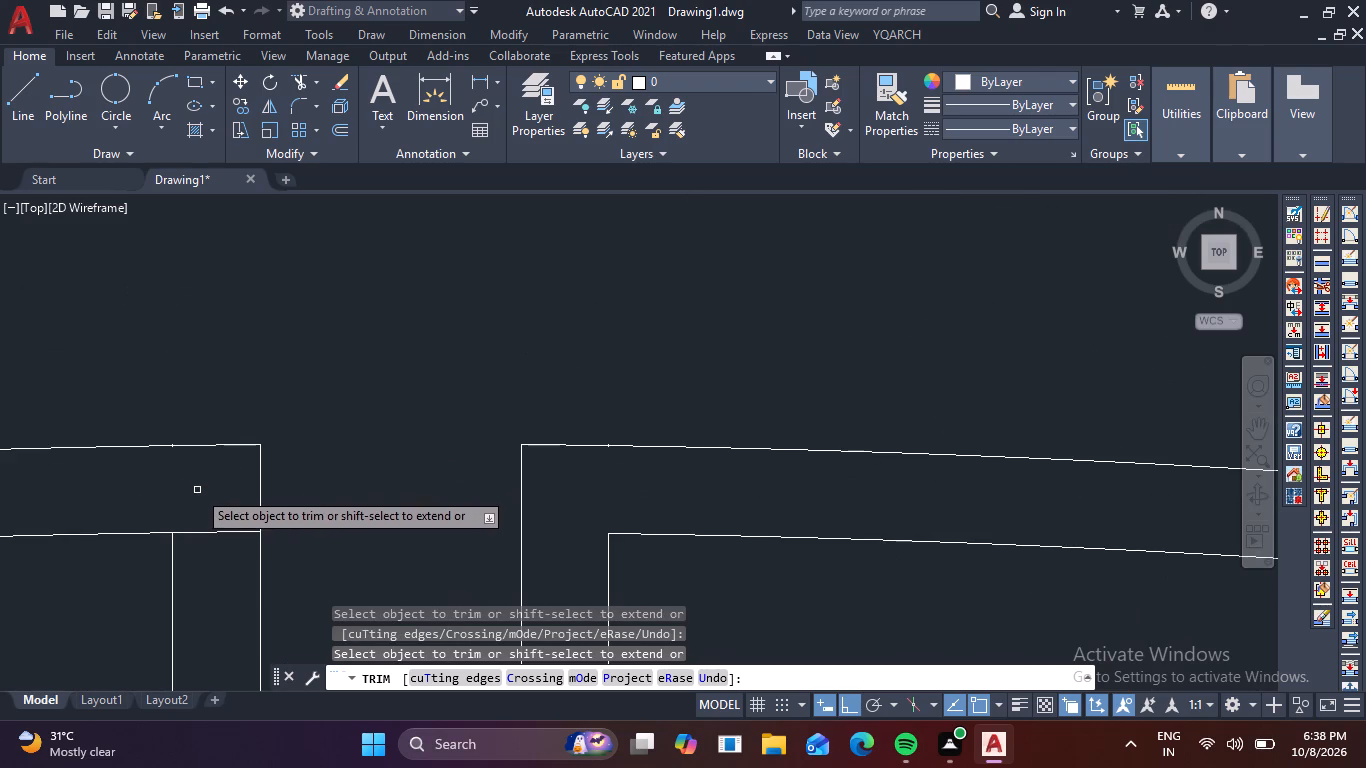
{"action": "left_click_drag", "start_coordinate": [210, 519], "coordinate": [218, 549]}
{"action": "scroll", "coordinate": [220, 549], "scroll_direction": "down", "scroll_amount": 4}
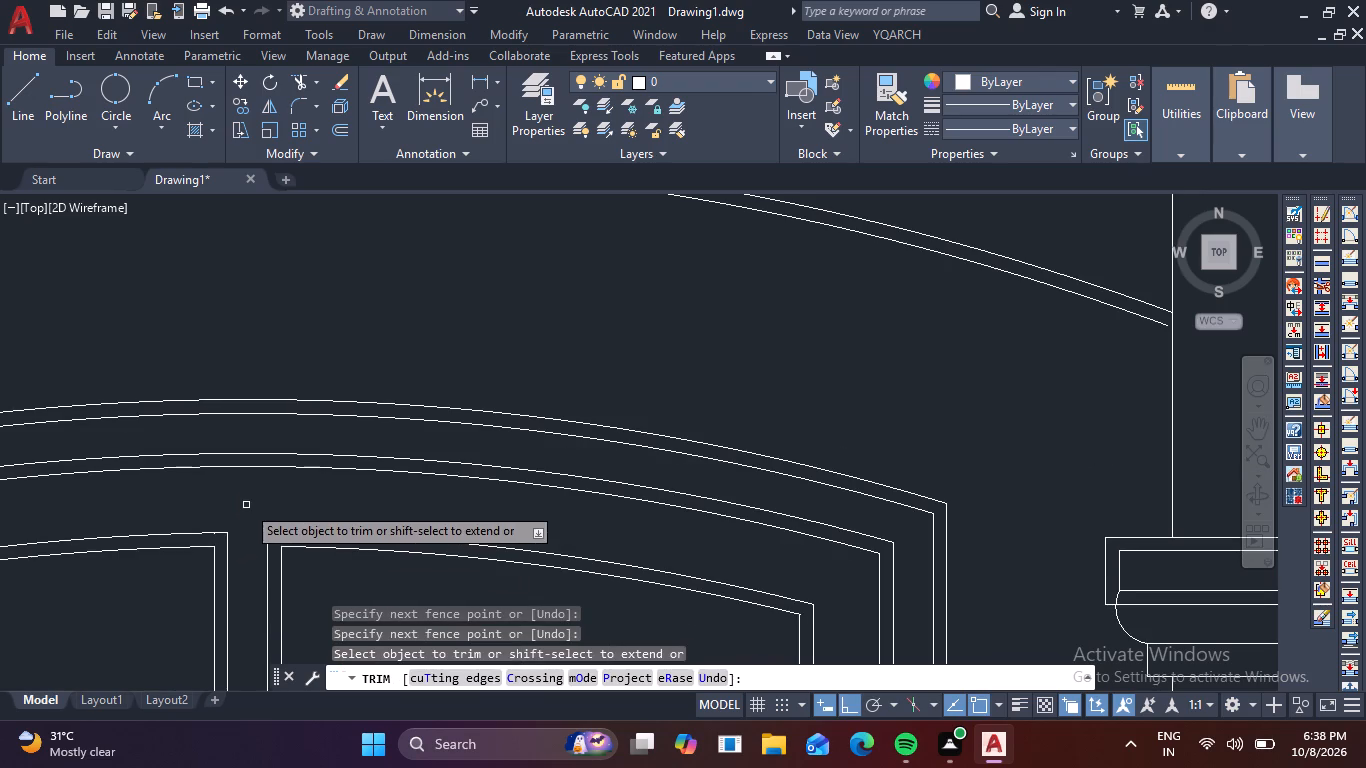
Trim the outer bottom line of the upper panel between the mullion's two line pairs to separate the left and right panels.
{"action": "middle_click_drag", "start_coordinate": [250, 505], "coordinate": [566, 420]}
{"action": "scroll", "coordinate": [615, 402], "scroll_direction": "down", "scroll_amount": 2}
{"action": "middle_click_drag", "start_coordinate": [715, 500], "coordinate": [708, 383]}
{"action": "scroll", "coordinate": [699, 358], "scroll_direction": "down", "scroll_amount": 2}
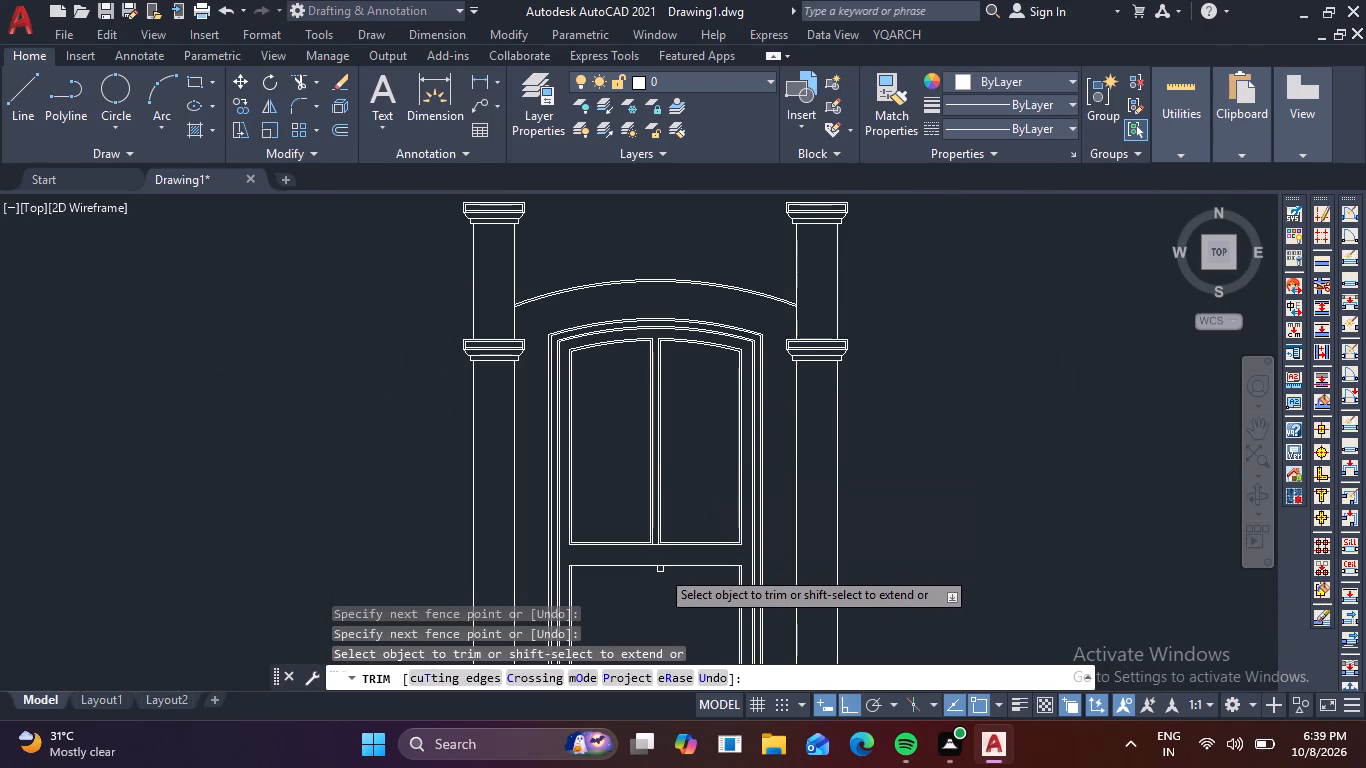
{"action": "scroll", "coordinate": [643, 581], "scroll_direction": "up", "scroll_amount": 3}
{"action": "scroll", "coordinate": [665, 476], "scroll_direction": "up", "scroll_amount": 2}
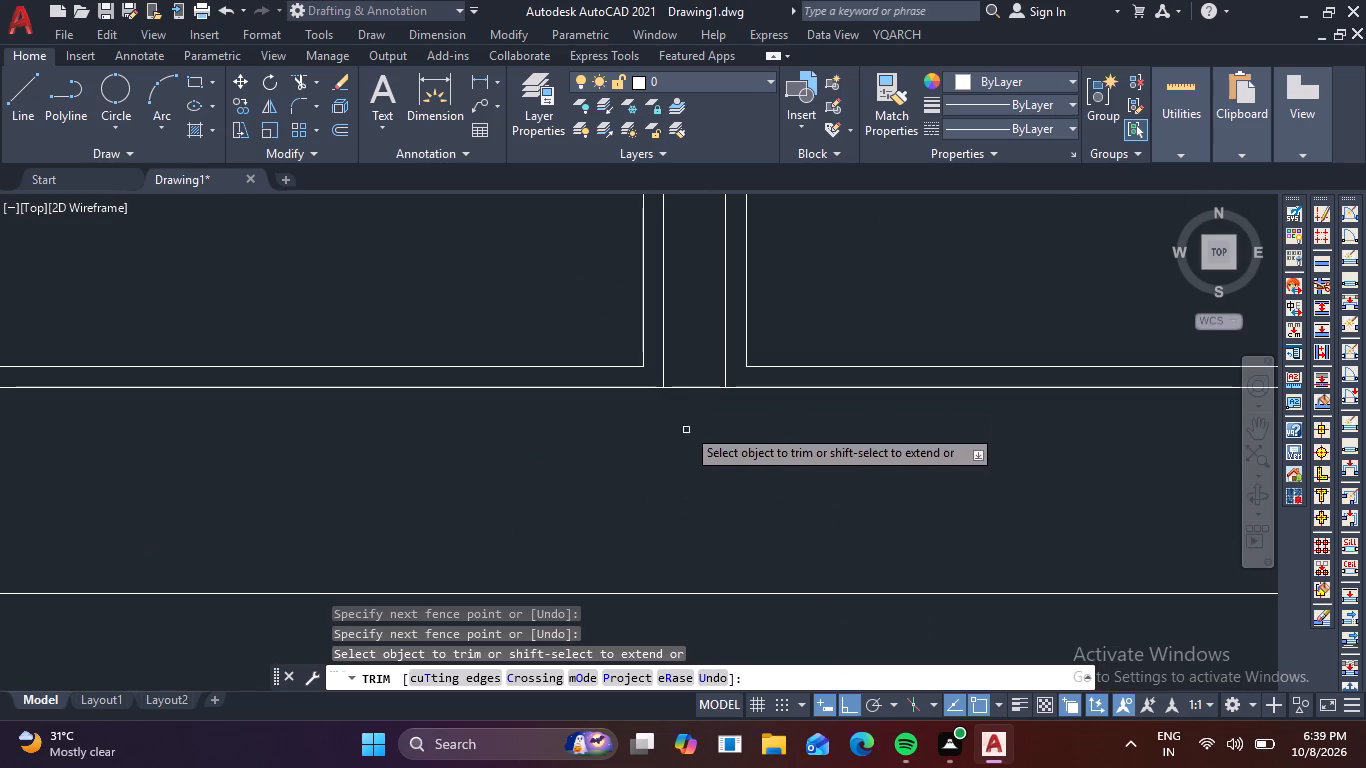
{"action": "left_click", "coordinate": [697, 384]}
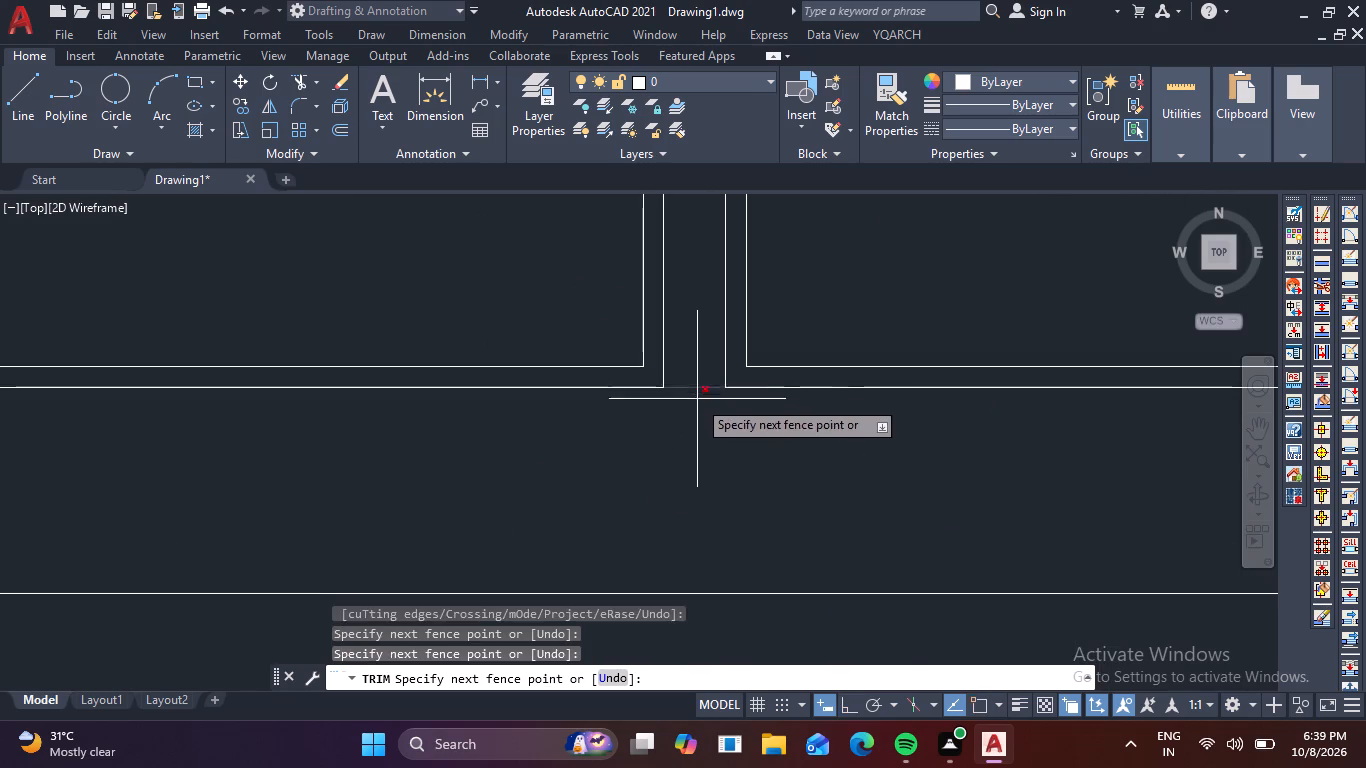
{"action": "left_click", "coordinate": [697, 405]}
{"action": "scroll", "coordinate": [697, 408], "scroll_direction": "down", "scroll_amount": 3}
{"action": "key", "text": "Escape"}
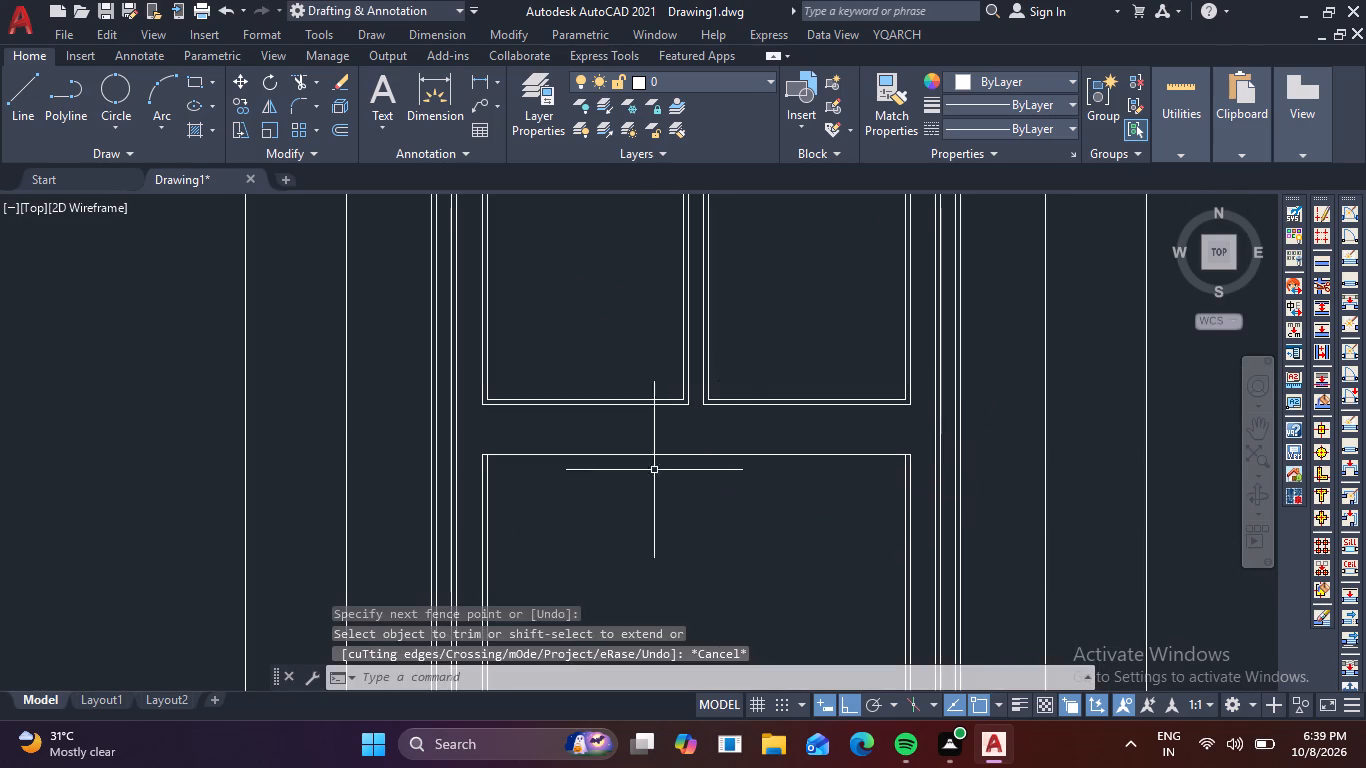
Join the doubled edge lines and arch segments of the upper-left panel into closed polylines.
{"action": "scroll", "coordinate": [626, 426], "scroll_direction": "down", "scroll_amount": 2}
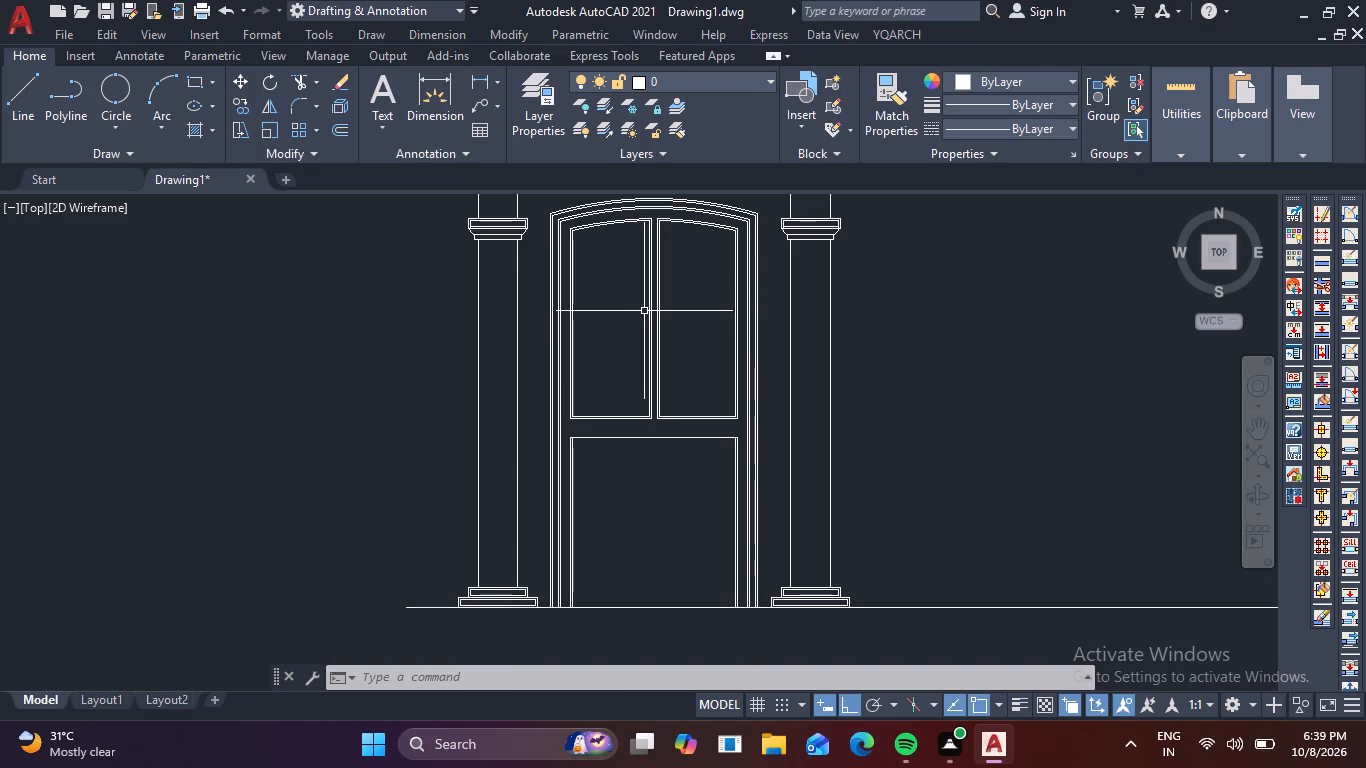
{"action": "scroll", "coordinate": [574, 383], "scroll_direction": "up", "scroll_amount": 1}
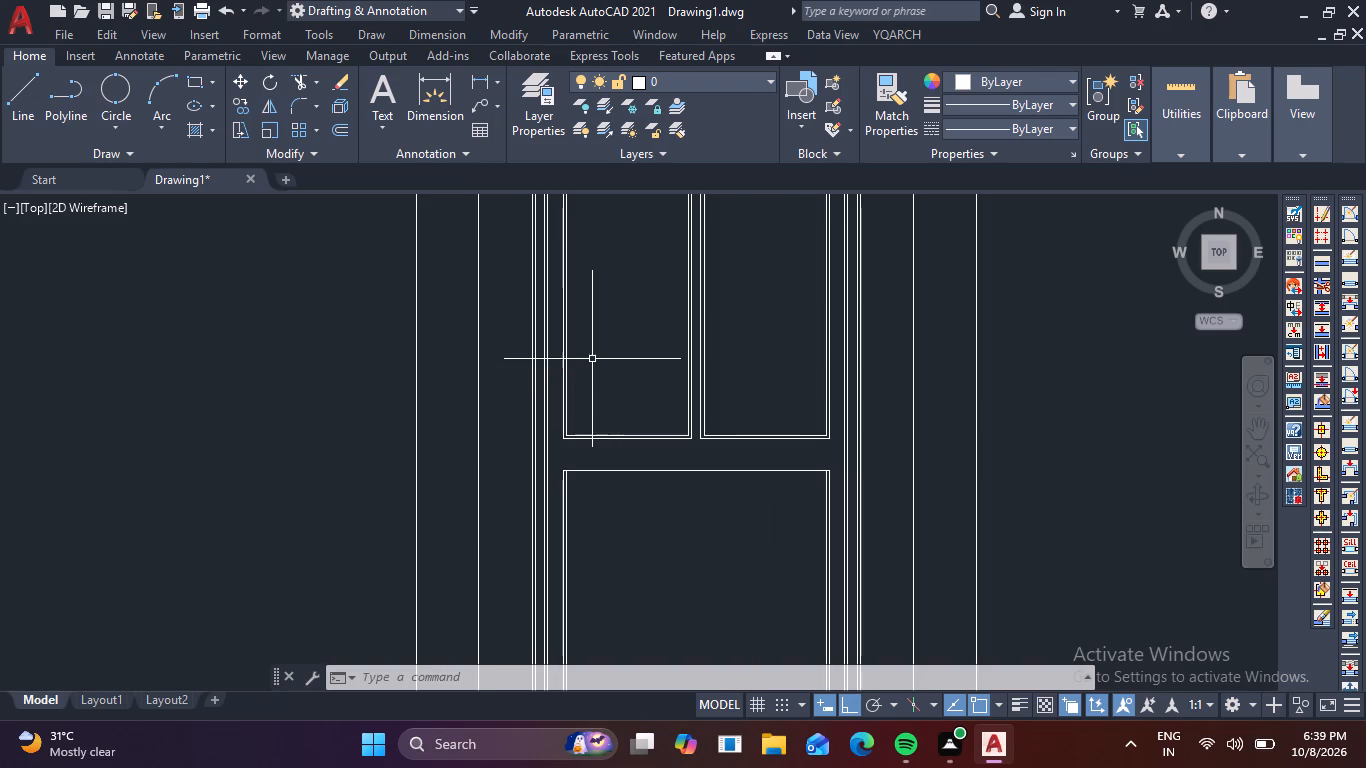
{"action": "scroll", "coordinate": [592, 344], "scroll_direction": "down", "scroll_amount": 1}
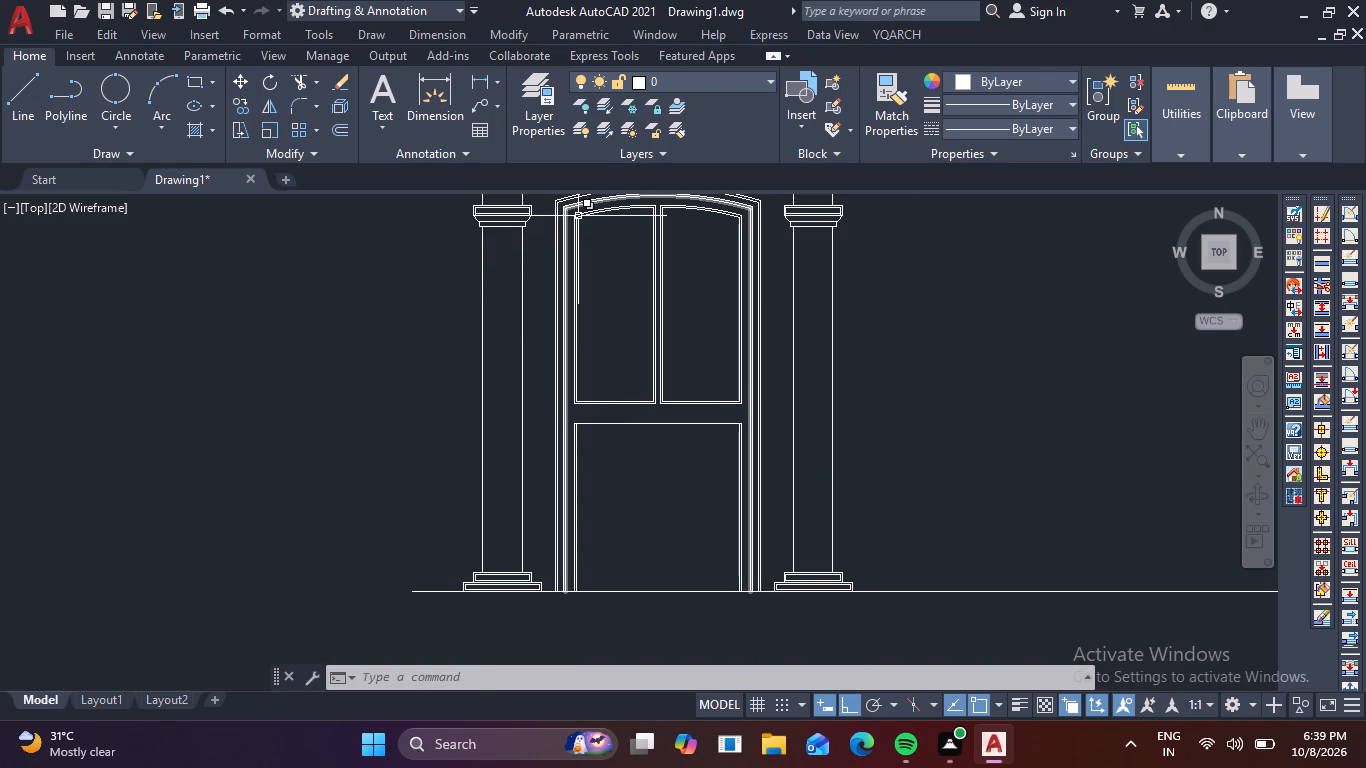
{"action": "left_click", "coordinate": [572, 214]}
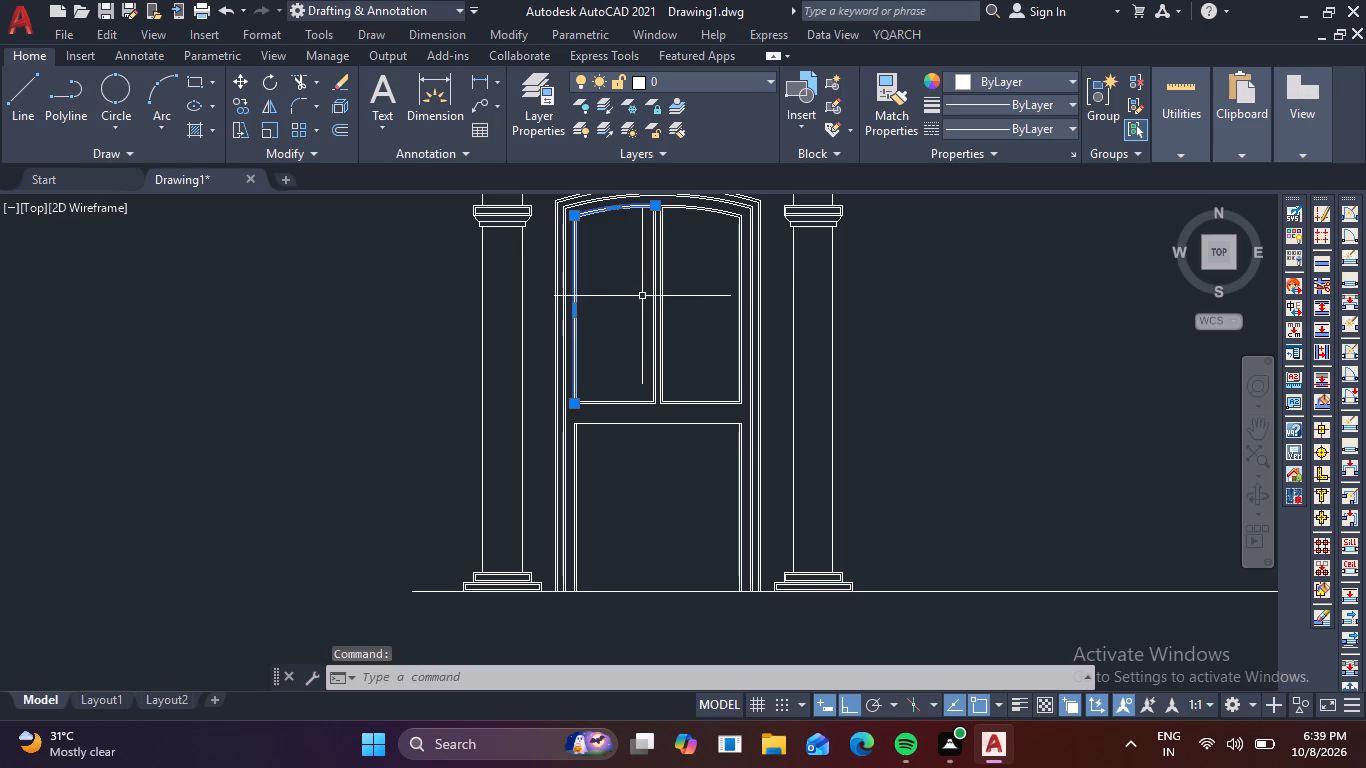
{"action": "left_click", "coordinate": [656, 419]}
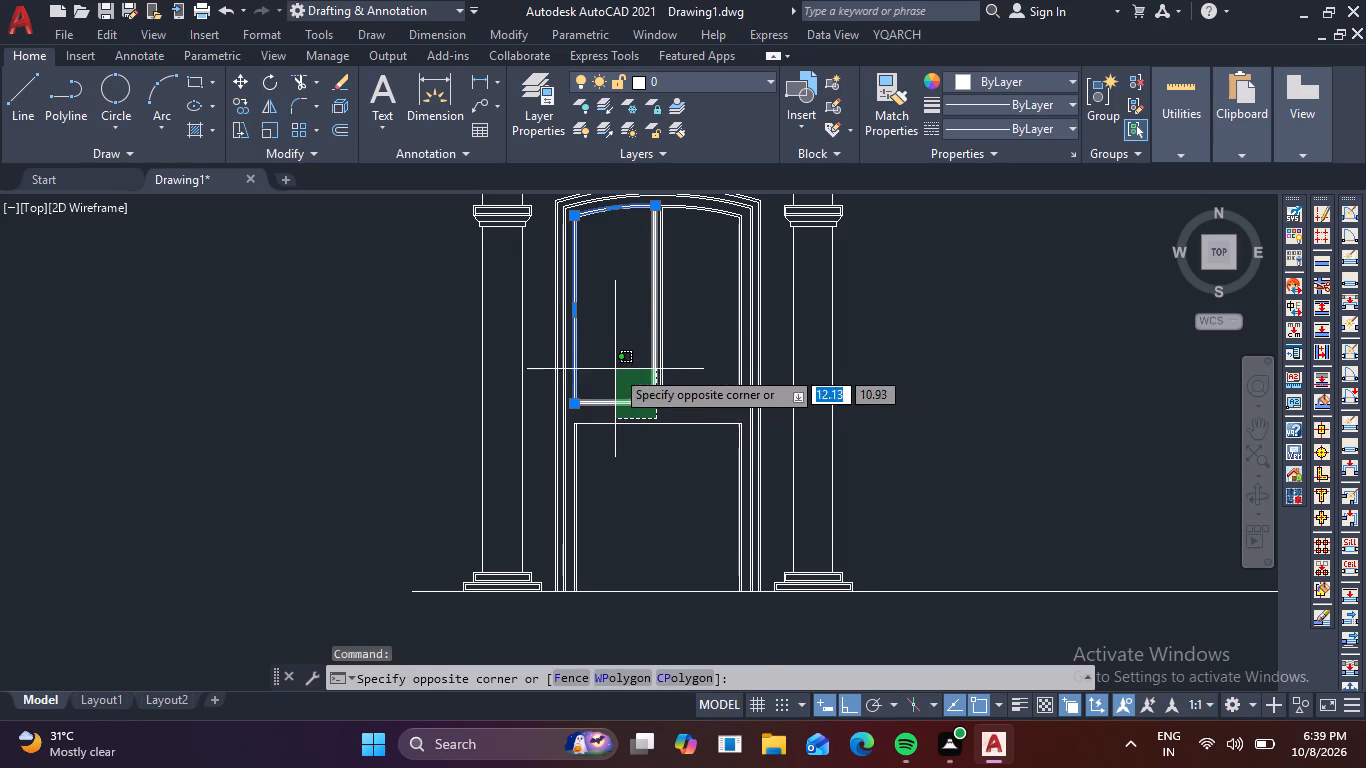
{"action": "left_click", "coordinate": [608, 362]}
{"action": "left_click", "coordinate": [587, 279]}
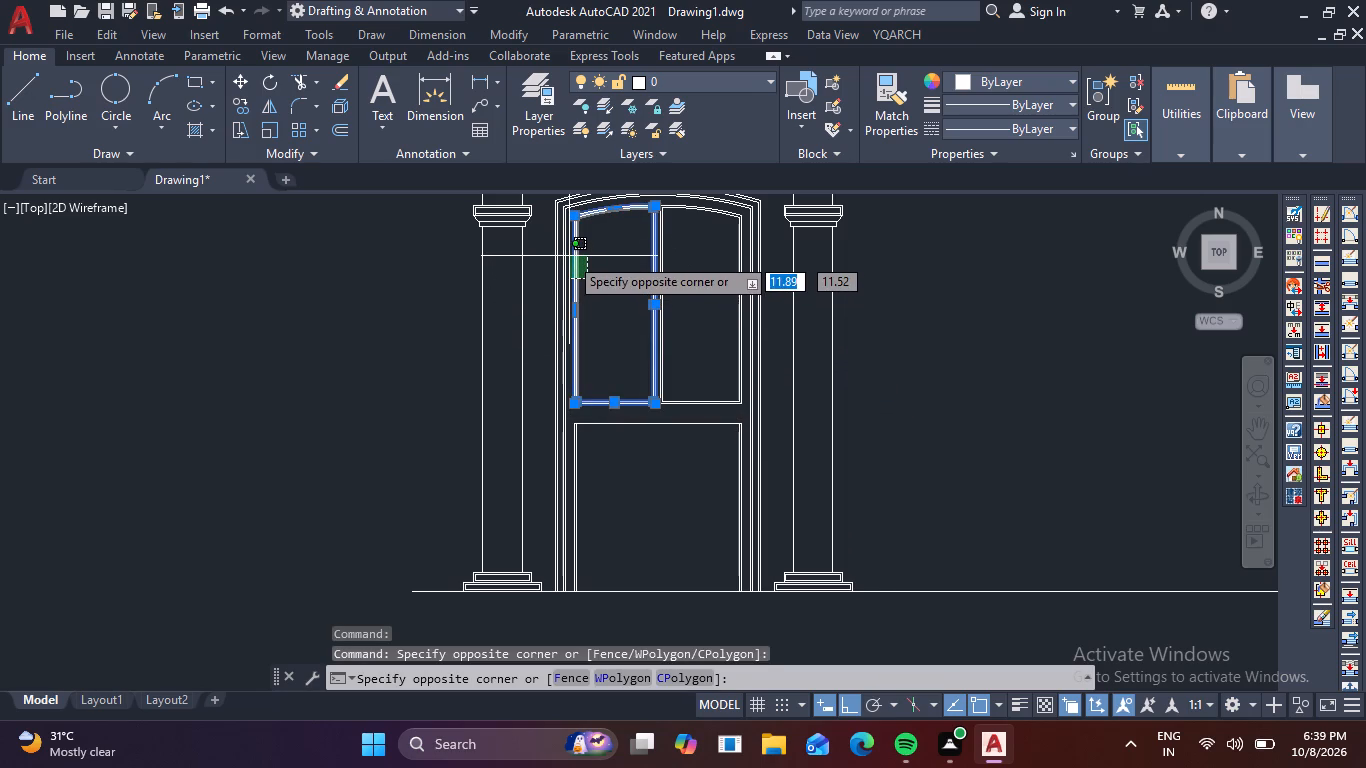
{"action": "left_click", "coordinate": [570, 256]}
{"action": "left_click", "coordinate": [607, 220]}
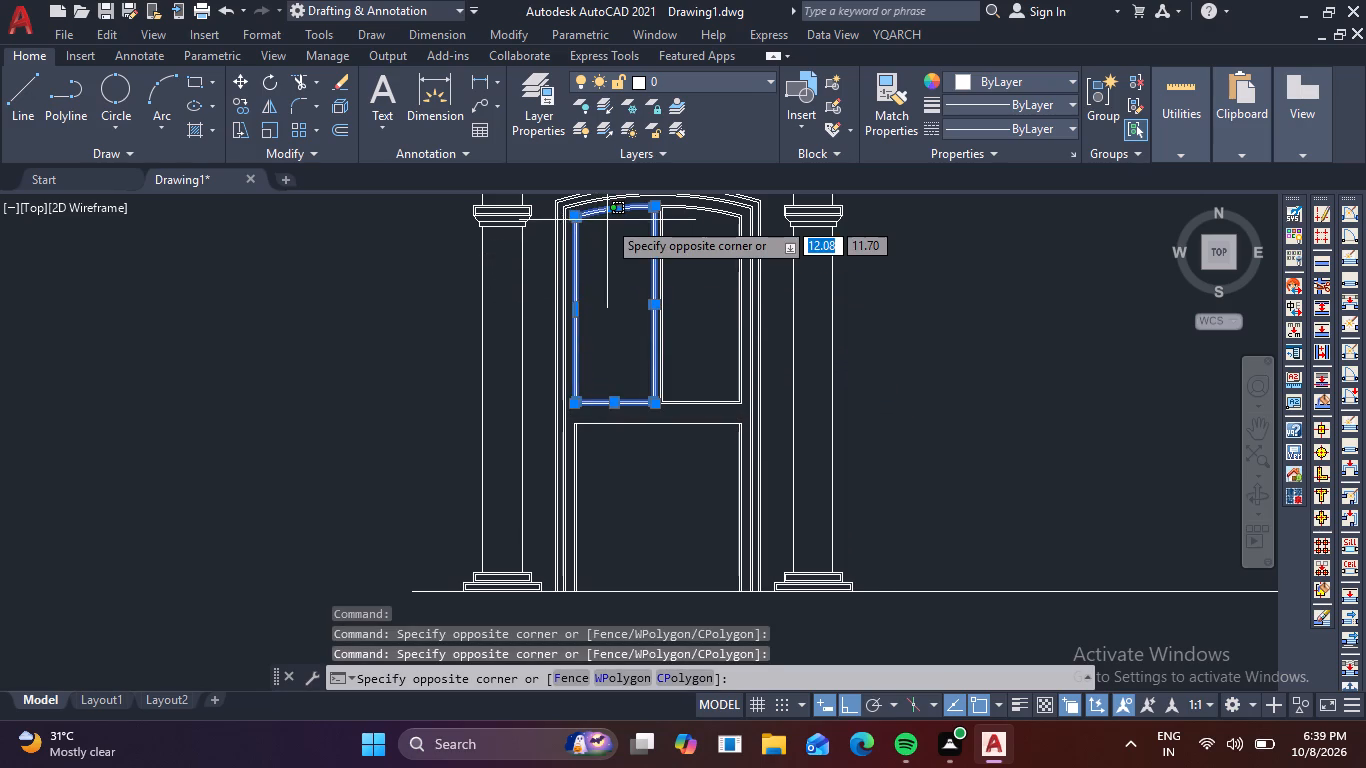
{"action": "left_click", "coordinate": [598, 212]}
{"action": "key", "text": "j"}
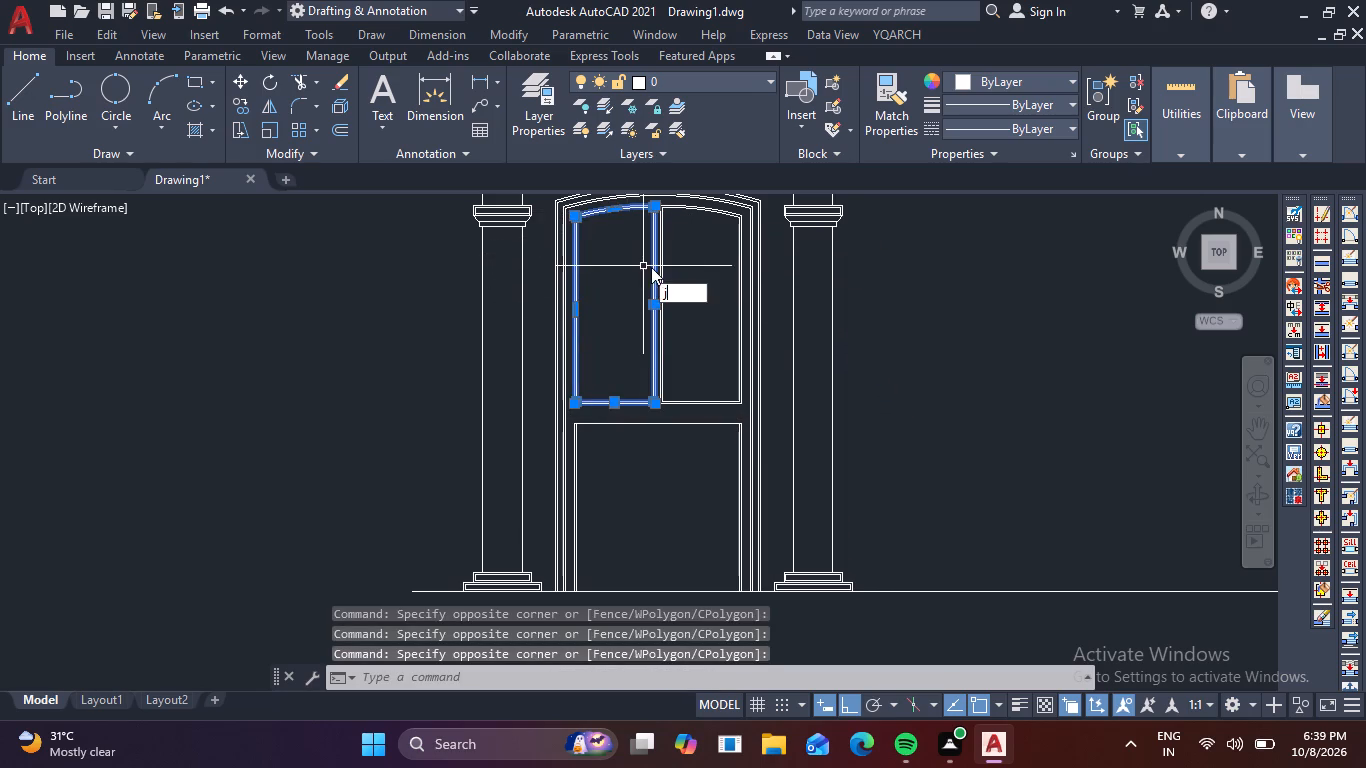
{"action": "key", "text": "space"}
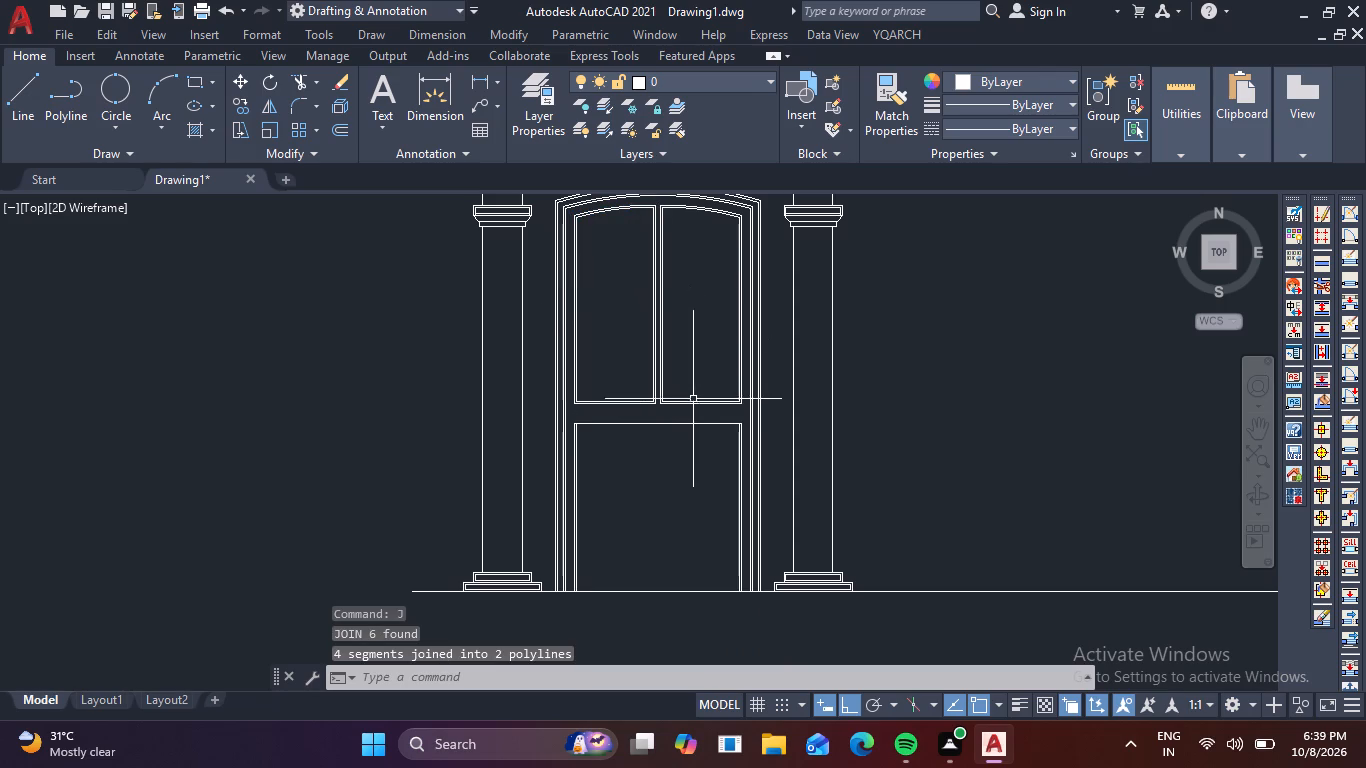
Join the doubled edge lines and arch segments of the upper-right panel into closed polylines.
{"action": "left_click", "coordinate": [699, 418]}
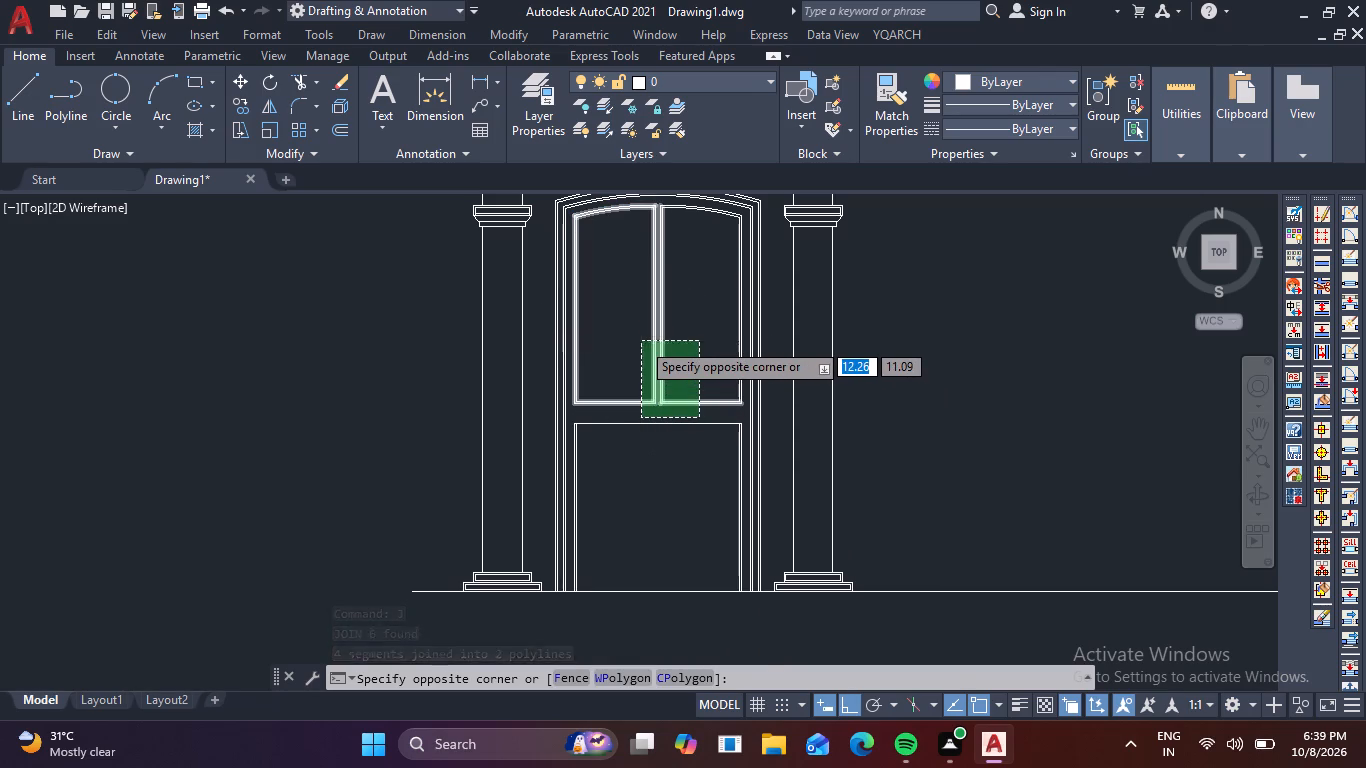
{"action": "left_click", "coordinate": [641, 341]}
{"action": "left_click", "coordinate": [746, 371]}
{"action": "left_click", "coordinate": [702, 354]}
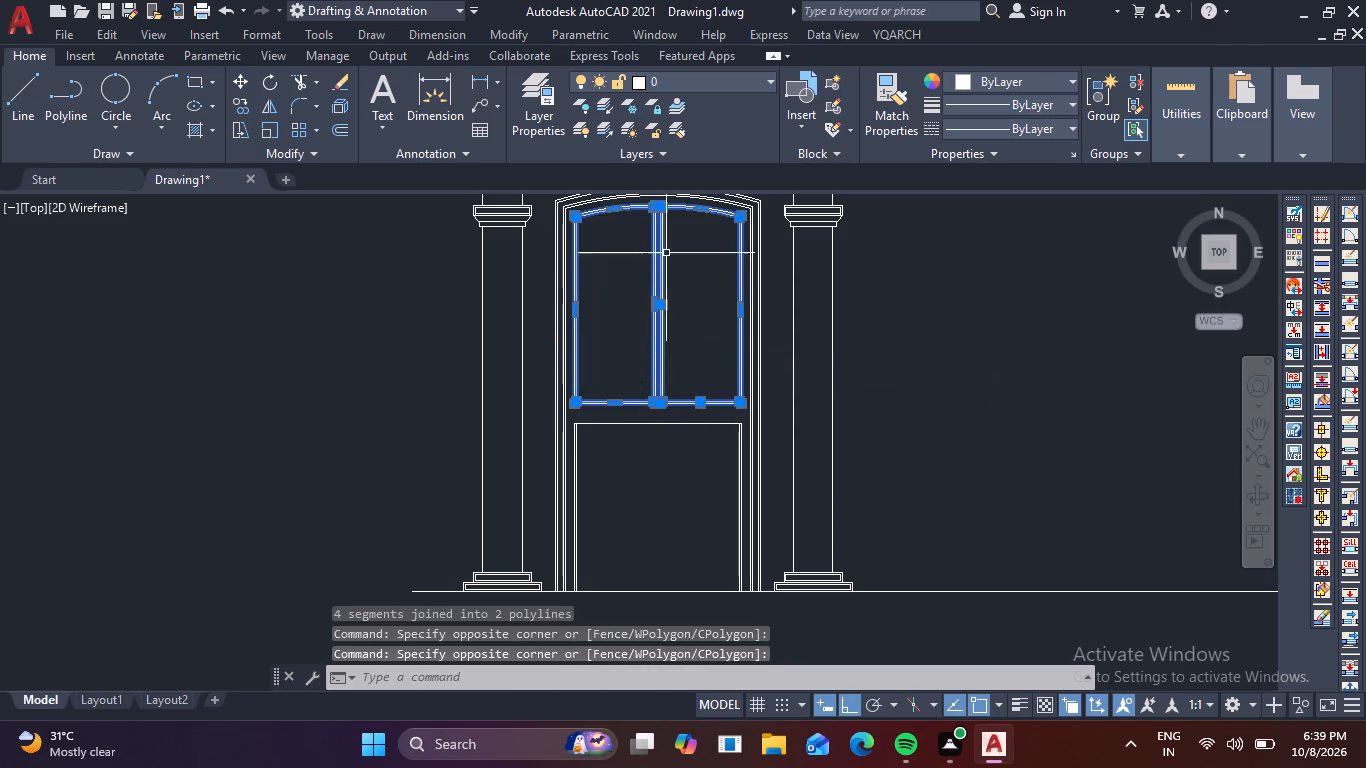
{"action": "left_click", "coordinate": [704, 221]}
{"action": "left_click", "coordinate": [684, 204]}
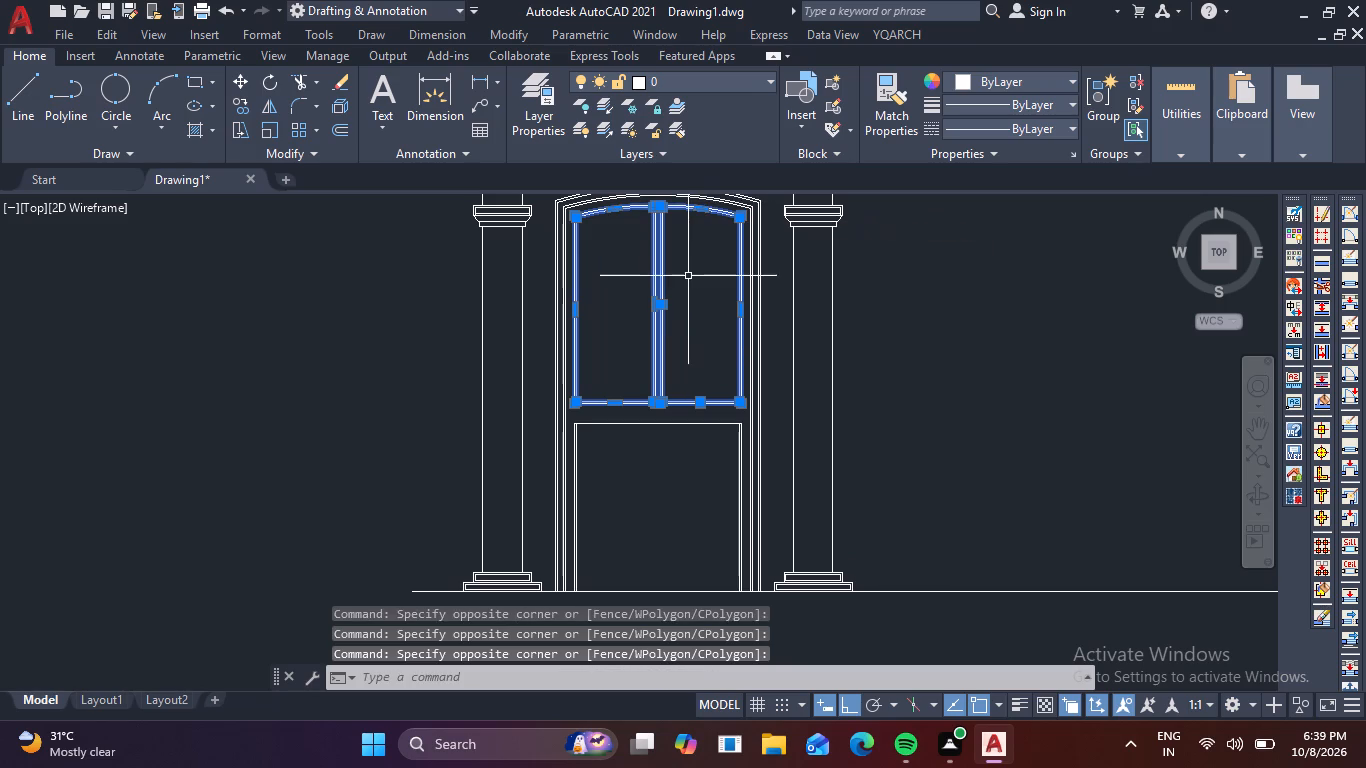
{"action": "key", "text": "j"}
{"action": "key", "text": "space"}
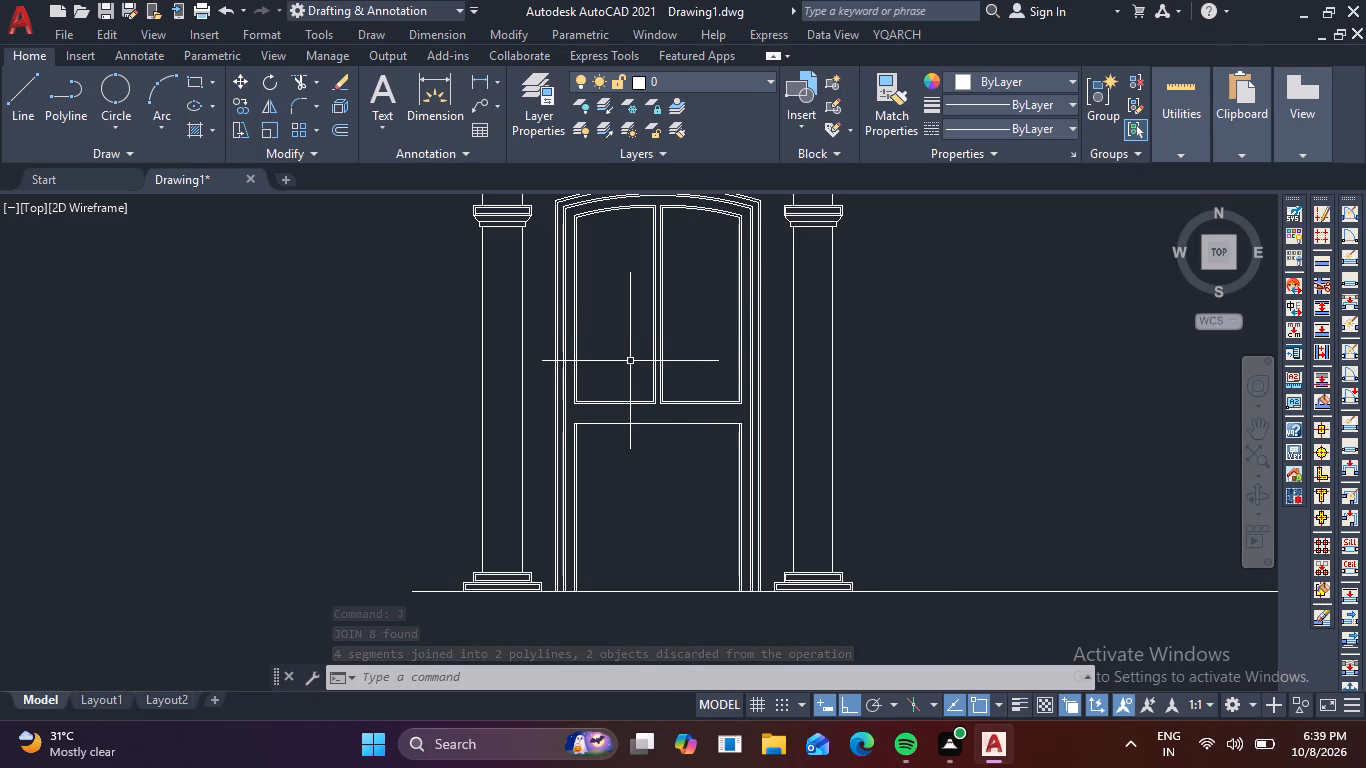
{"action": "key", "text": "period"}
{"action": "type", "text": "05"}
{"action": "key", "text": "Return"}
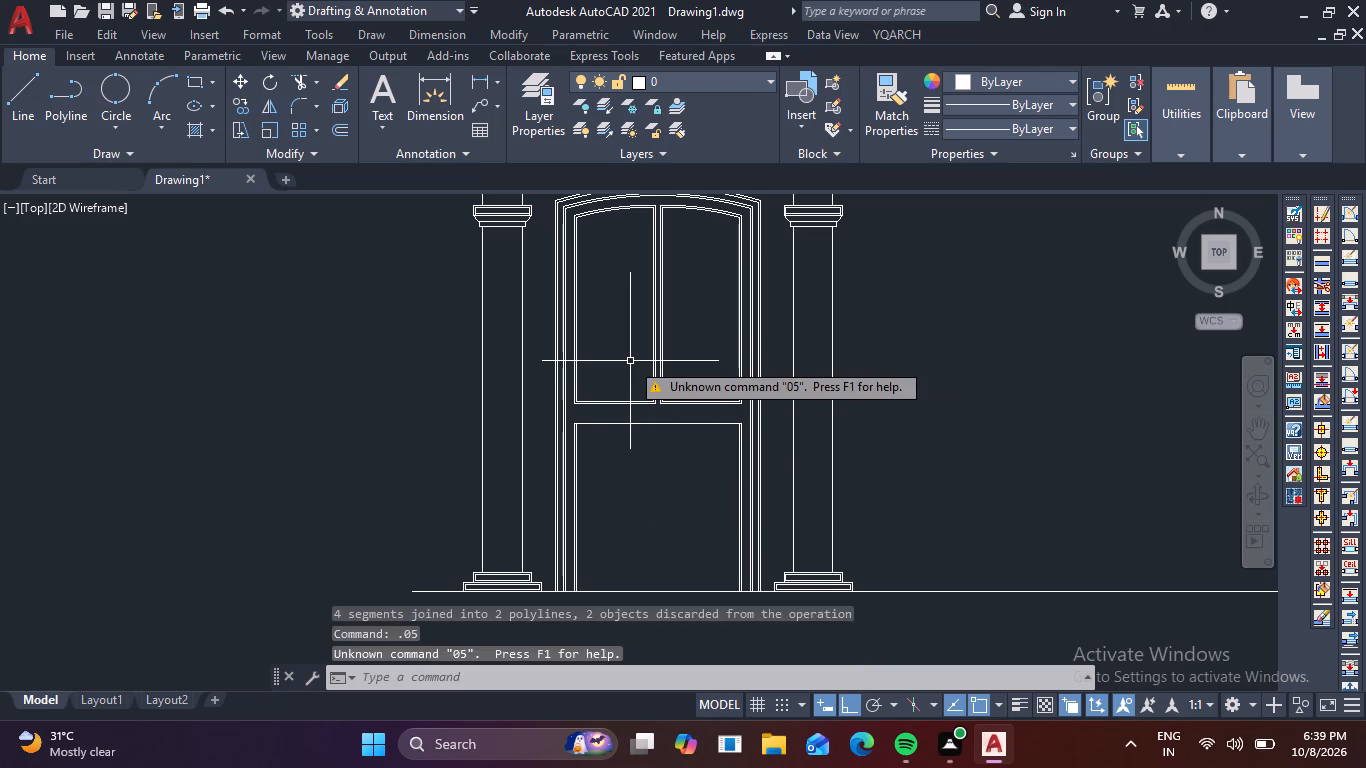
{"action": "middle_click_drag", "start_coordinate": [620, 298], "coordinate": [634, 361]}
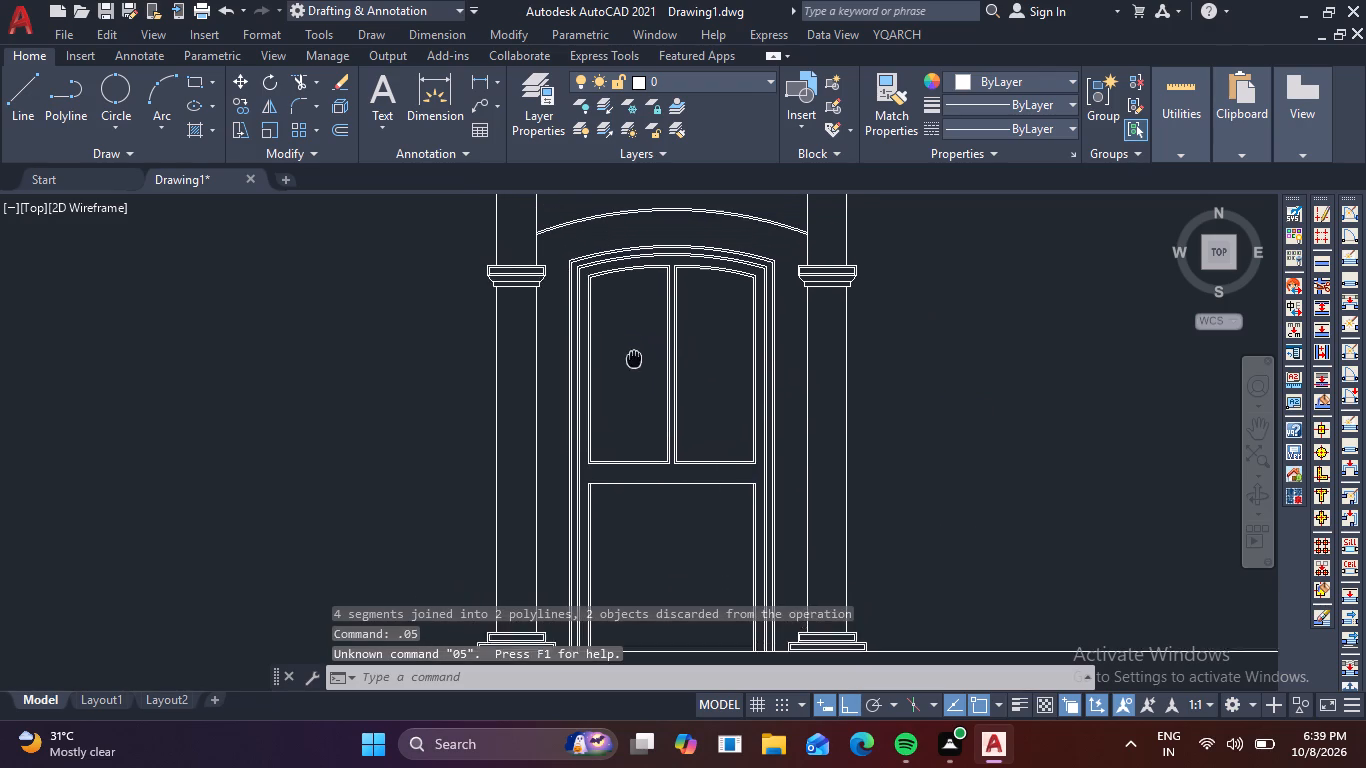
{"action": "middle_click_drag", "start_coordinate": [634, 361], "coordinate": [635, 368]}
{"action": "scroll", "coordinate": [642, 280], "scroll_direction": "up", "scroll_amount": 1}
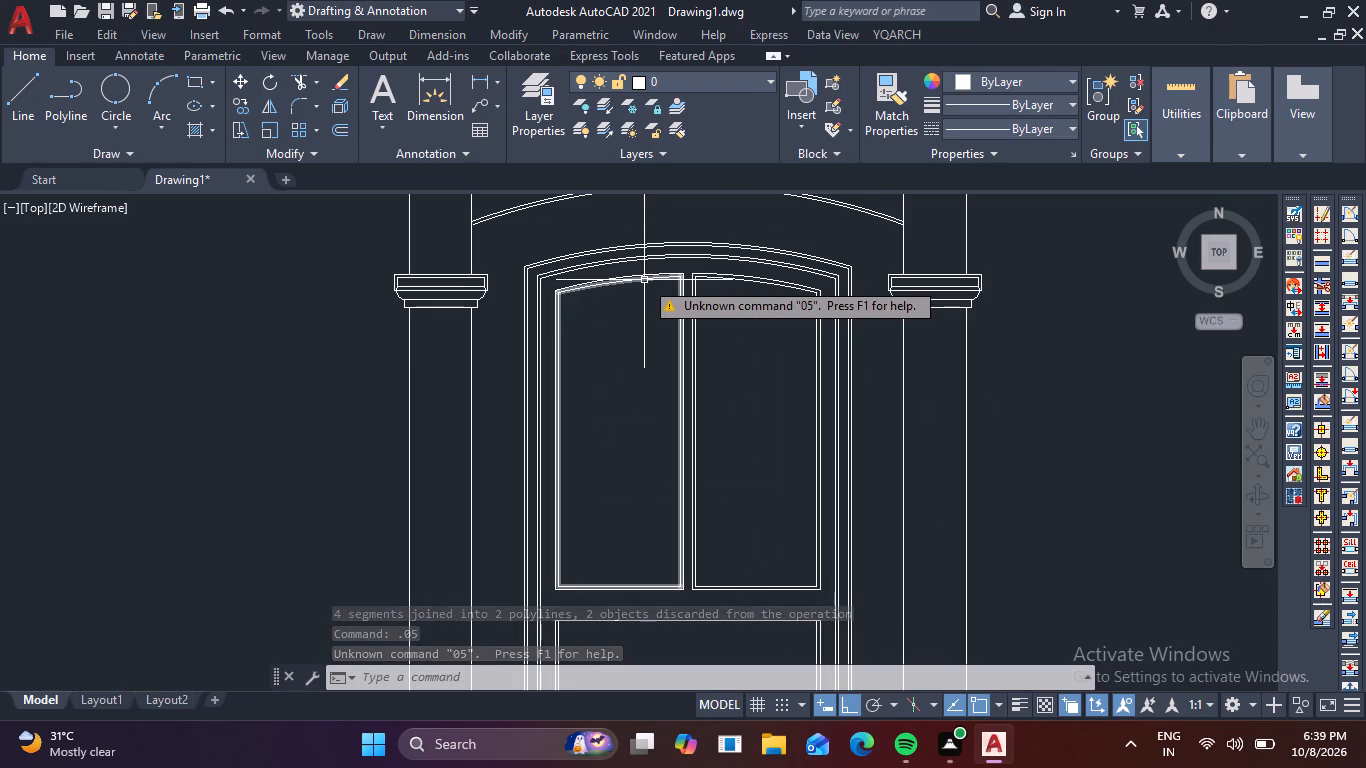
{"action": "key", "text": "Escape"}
Offset the upper-left panel's inner outline 0.05 inward, and offset that new outline another 0.02 inward to form a double-lined inset frame.
{"action": "key", "text": "o"}
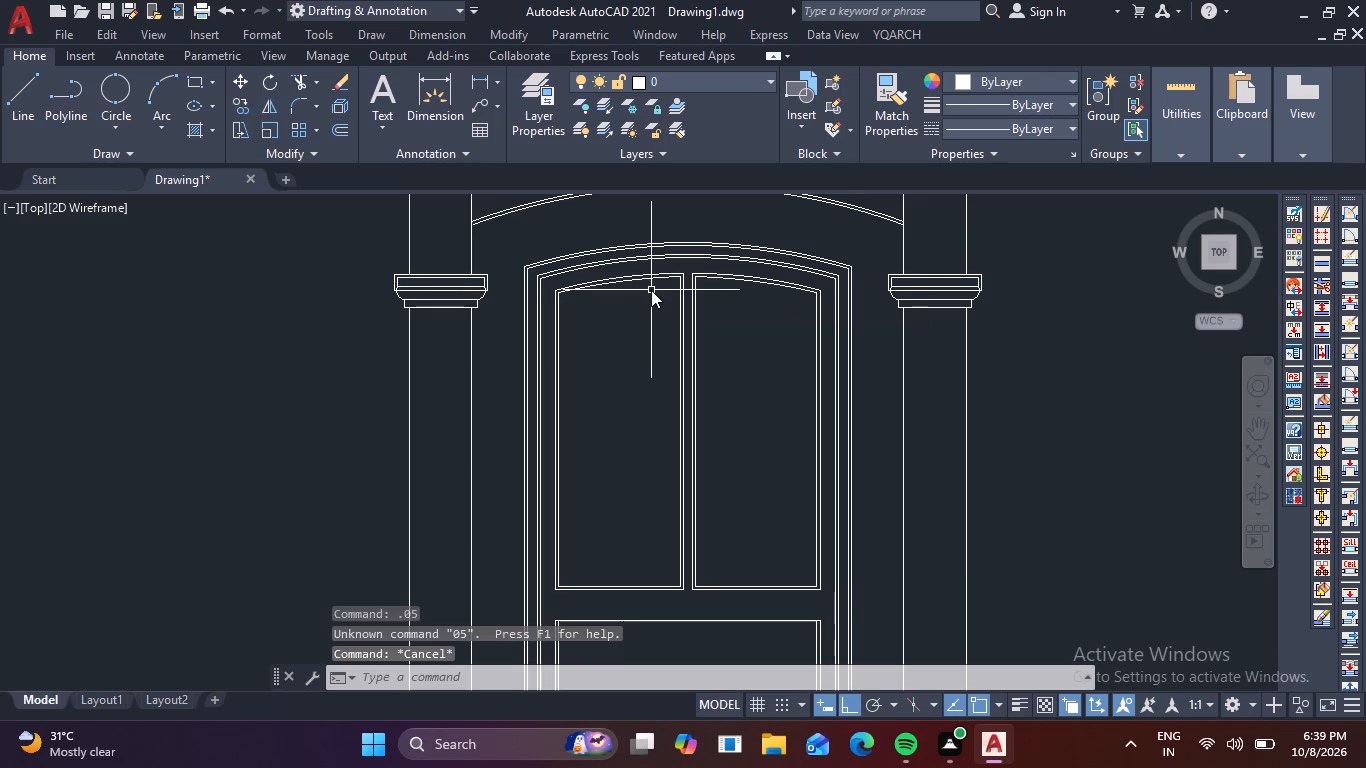
{"action": "key", "text": "Return"}
{"action": "type", "text": ".05"}
{"action": "key", "text": "space"}
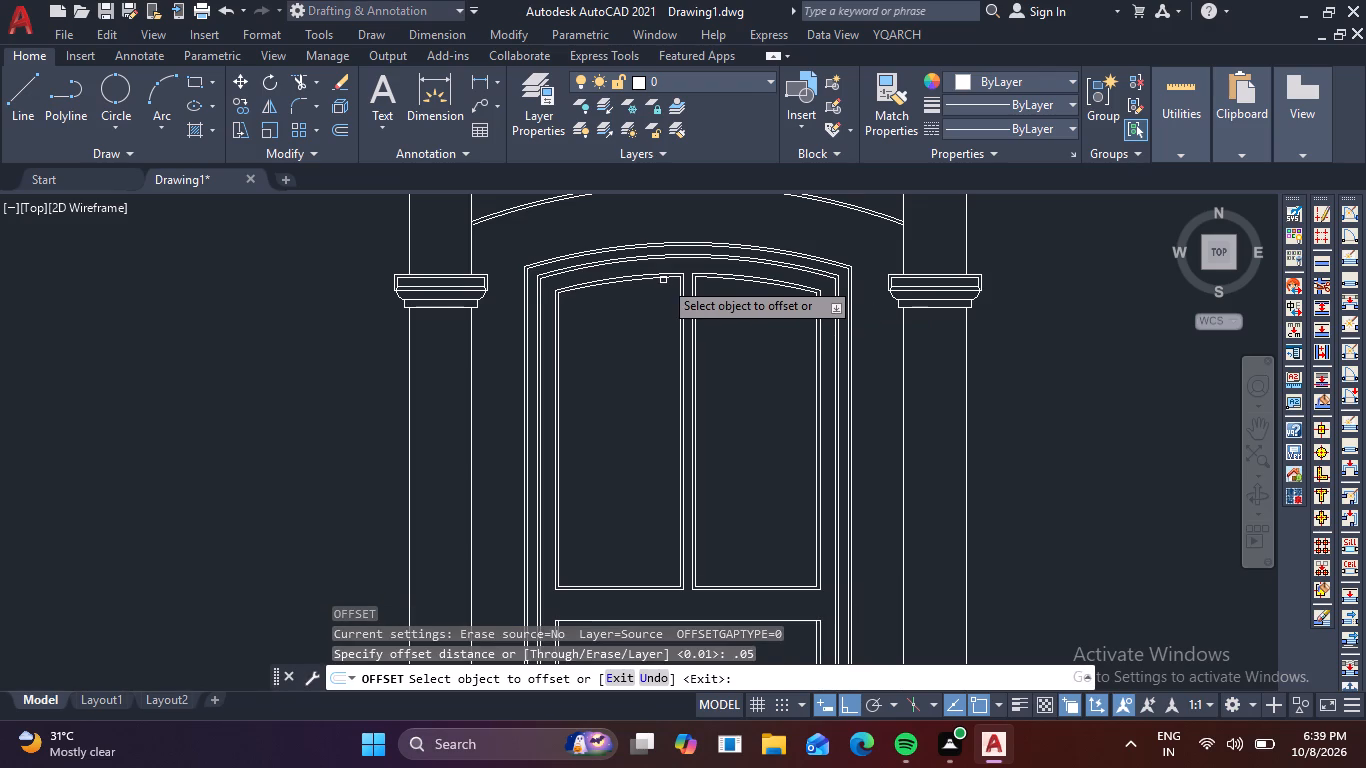
{"action": "left_click", "coordinate": [662, 278]}
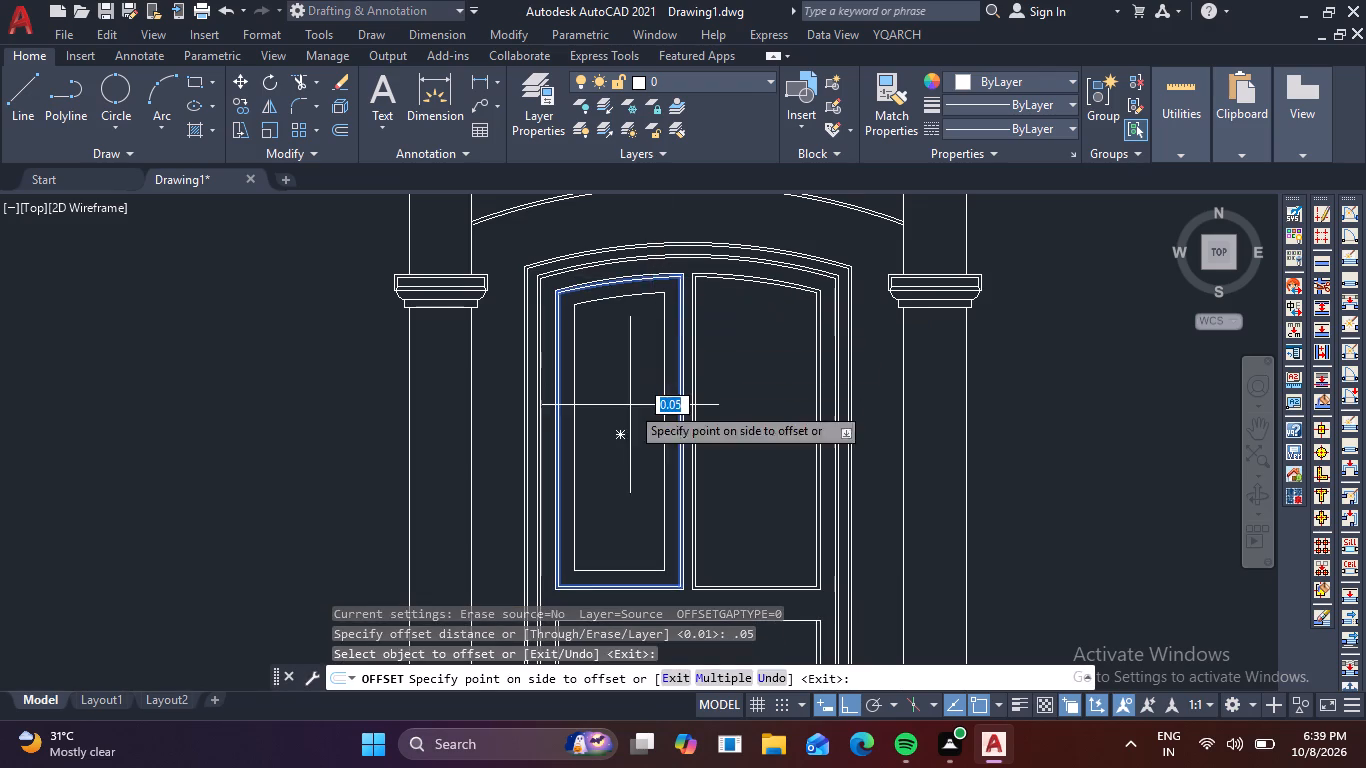
{"action": "left_click", "coordinate": [625, 421]}
{"action": "left_click", "coordinate": [630, 296]}
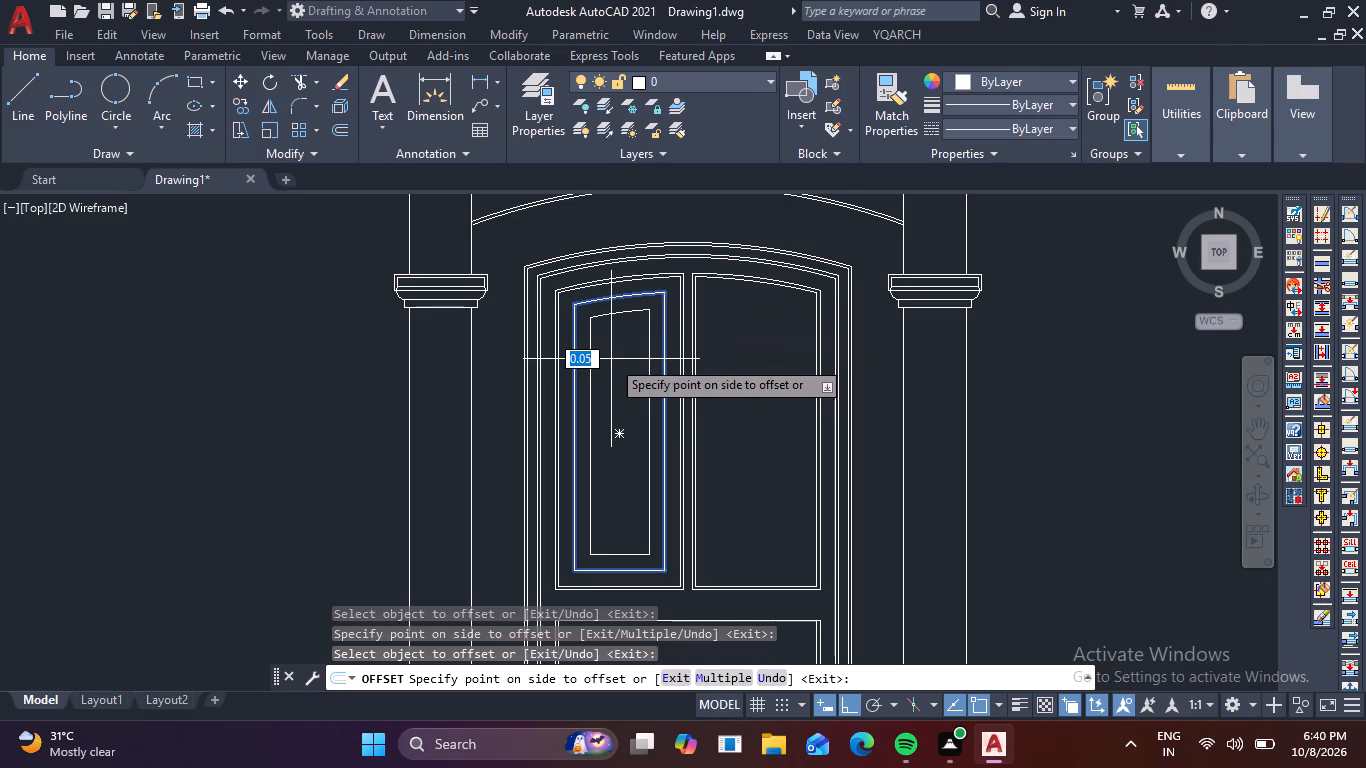
{"action": "type", "text": ".02"}
{"action": "key", "text": "Return"}
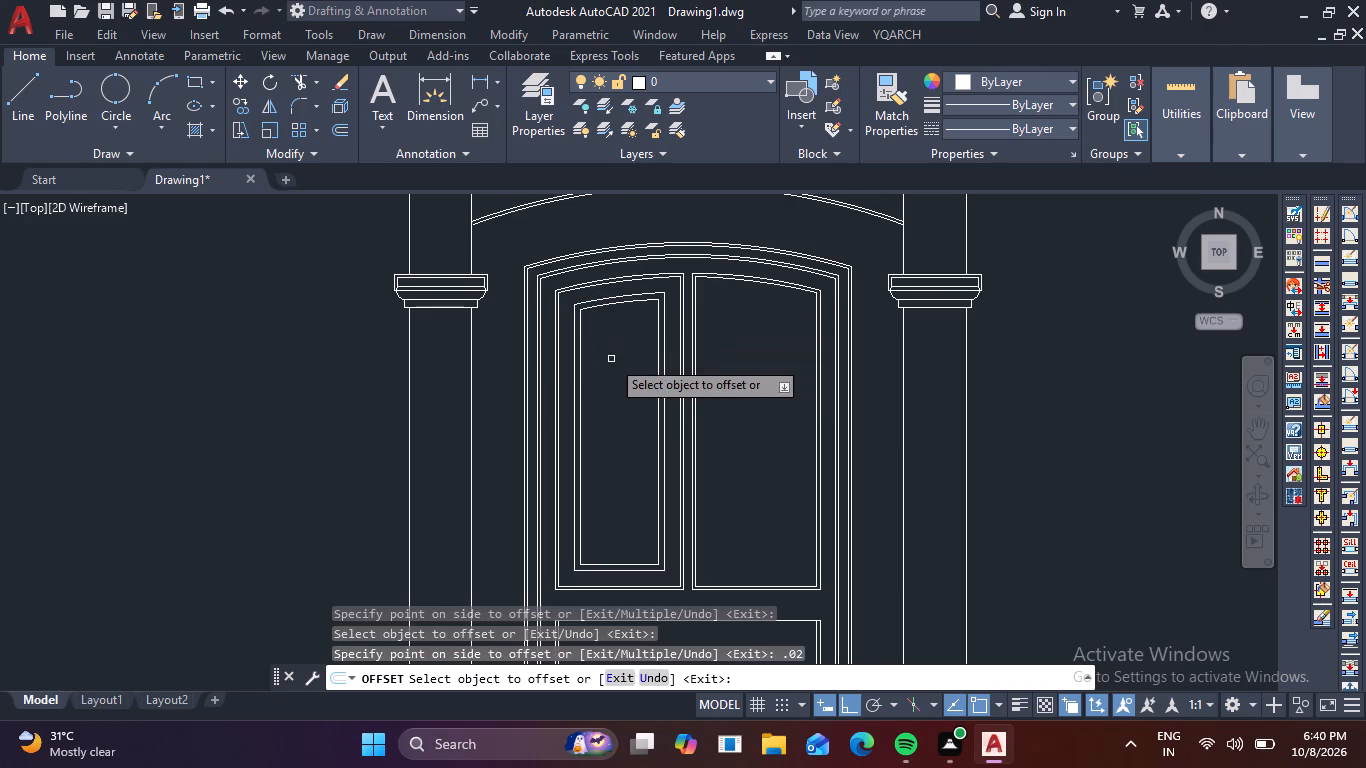
Add a matching double-lined inset frame to the upper-right panel, offsetting its inner outline 0.05 inward and the new outline another 0.02.
{"action": "left_click", "coordinate": [791, 288]}
{"action": "left_click", "coordinate": [771, 372]}
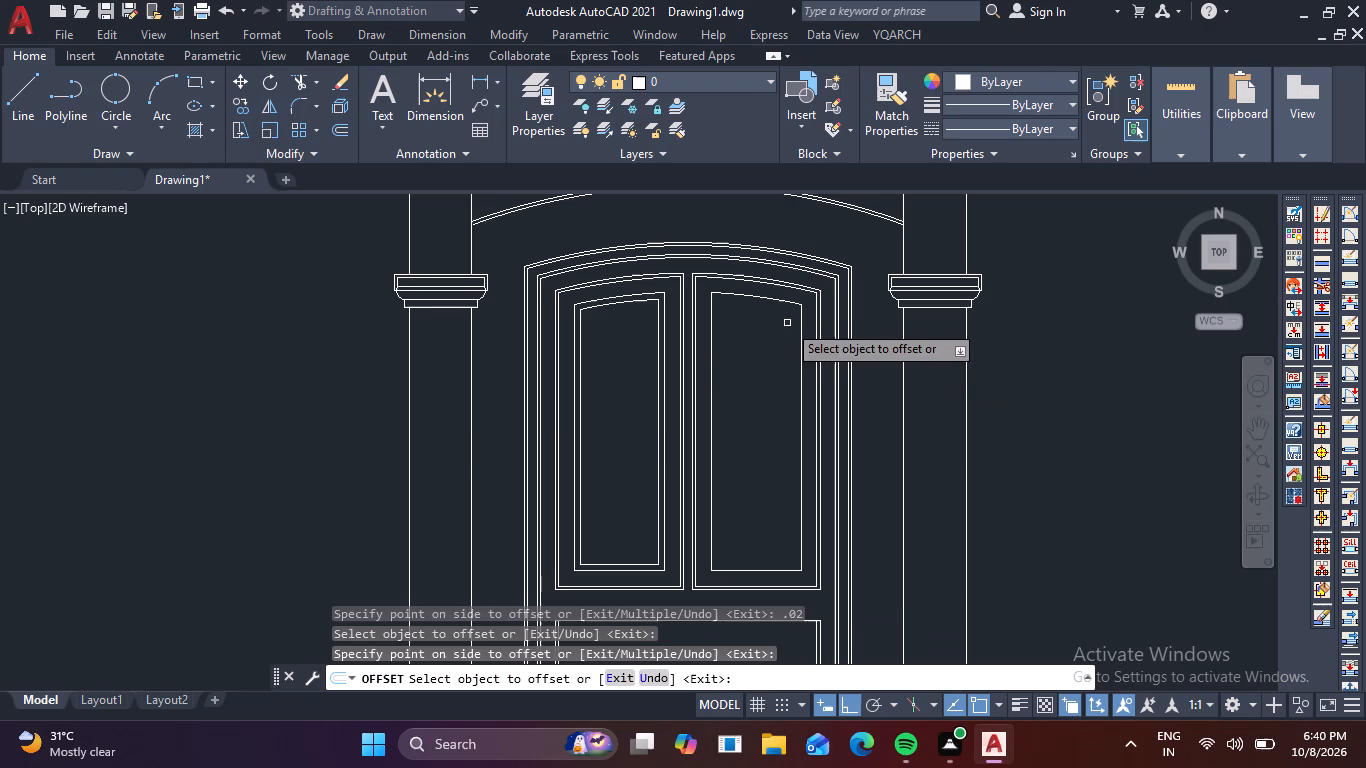
{"action": "left_click", "coordinate": [789, 304]}
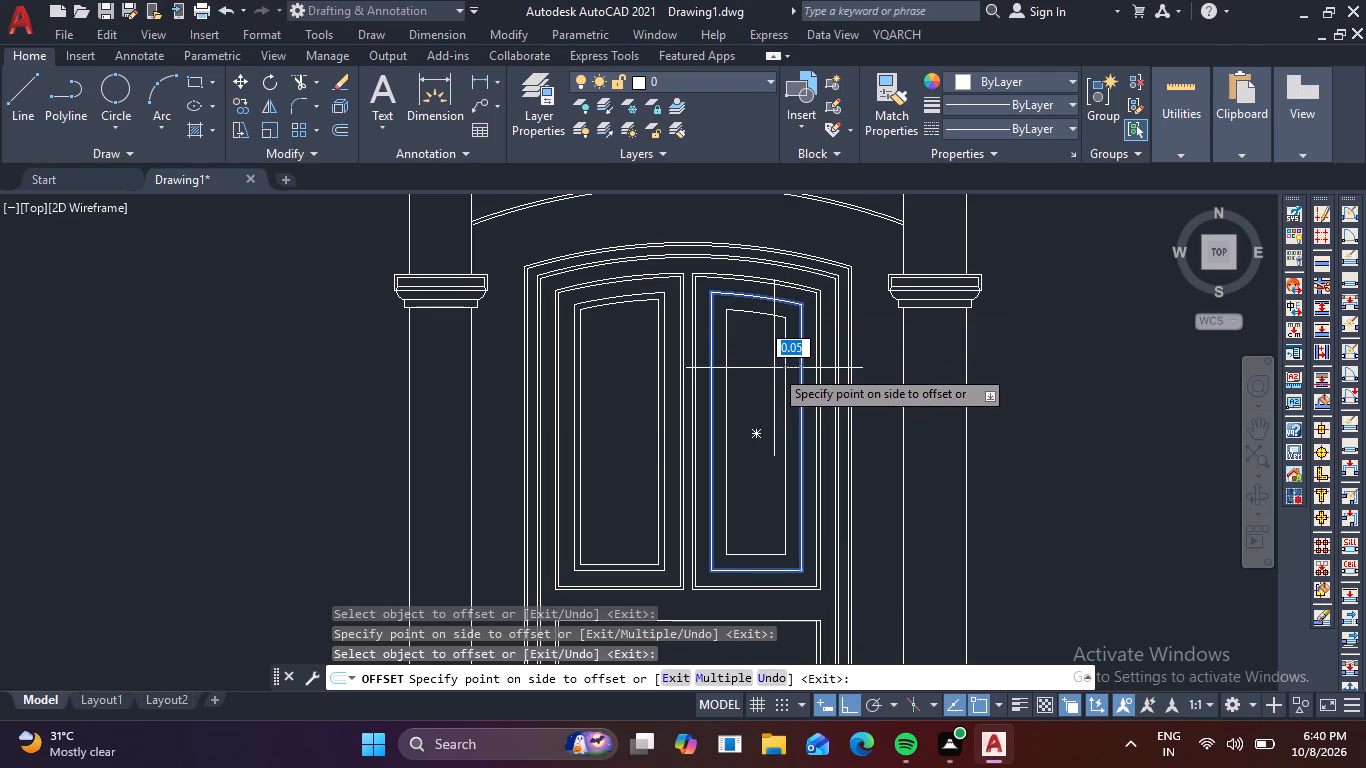
{"action": "type", "text": ".02"}
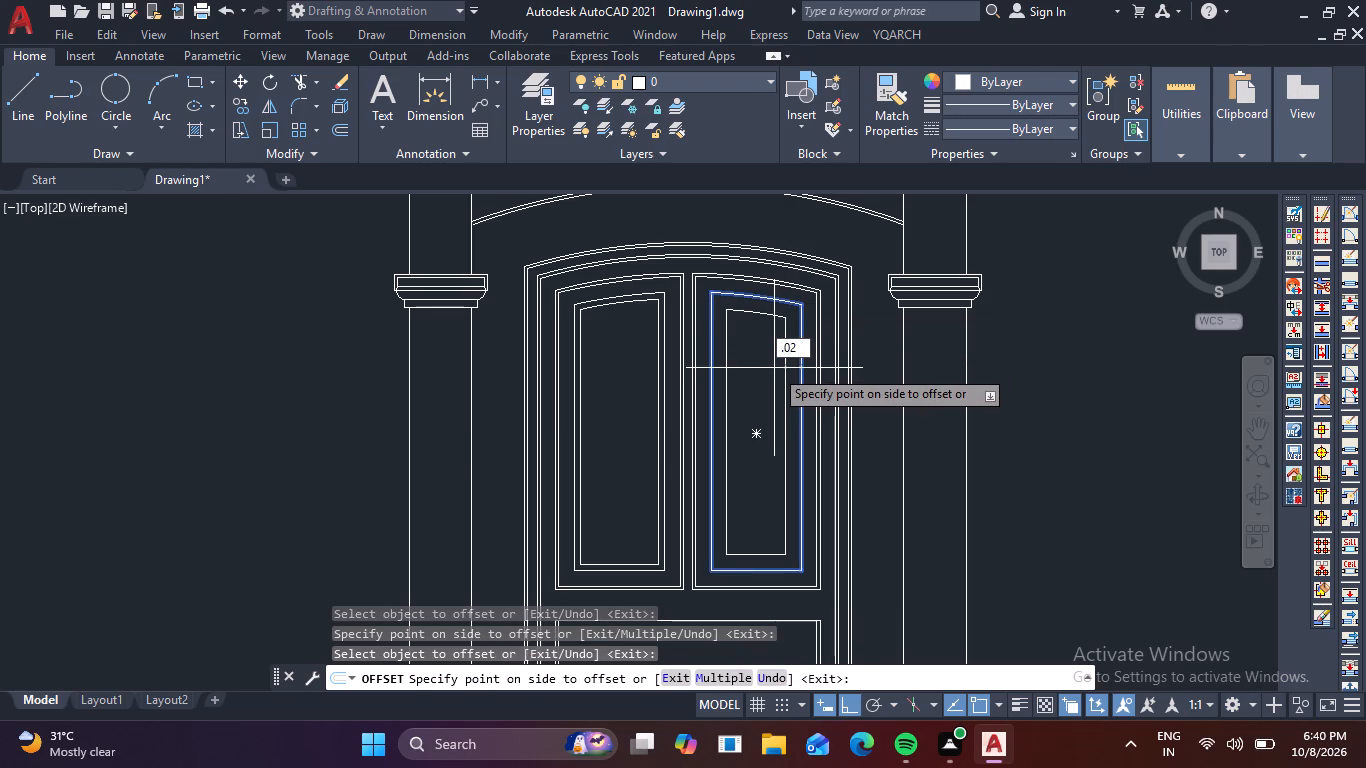
{"action": "key", "text": "Return"}
{"action": "scroll", "coordinate": [754, 405], "scroll_direction": "down", "scroll_amount": 1}
{"action": "middle_click_drag", "start_coordinate": [756, 408], "coordinate": [734, 306]}
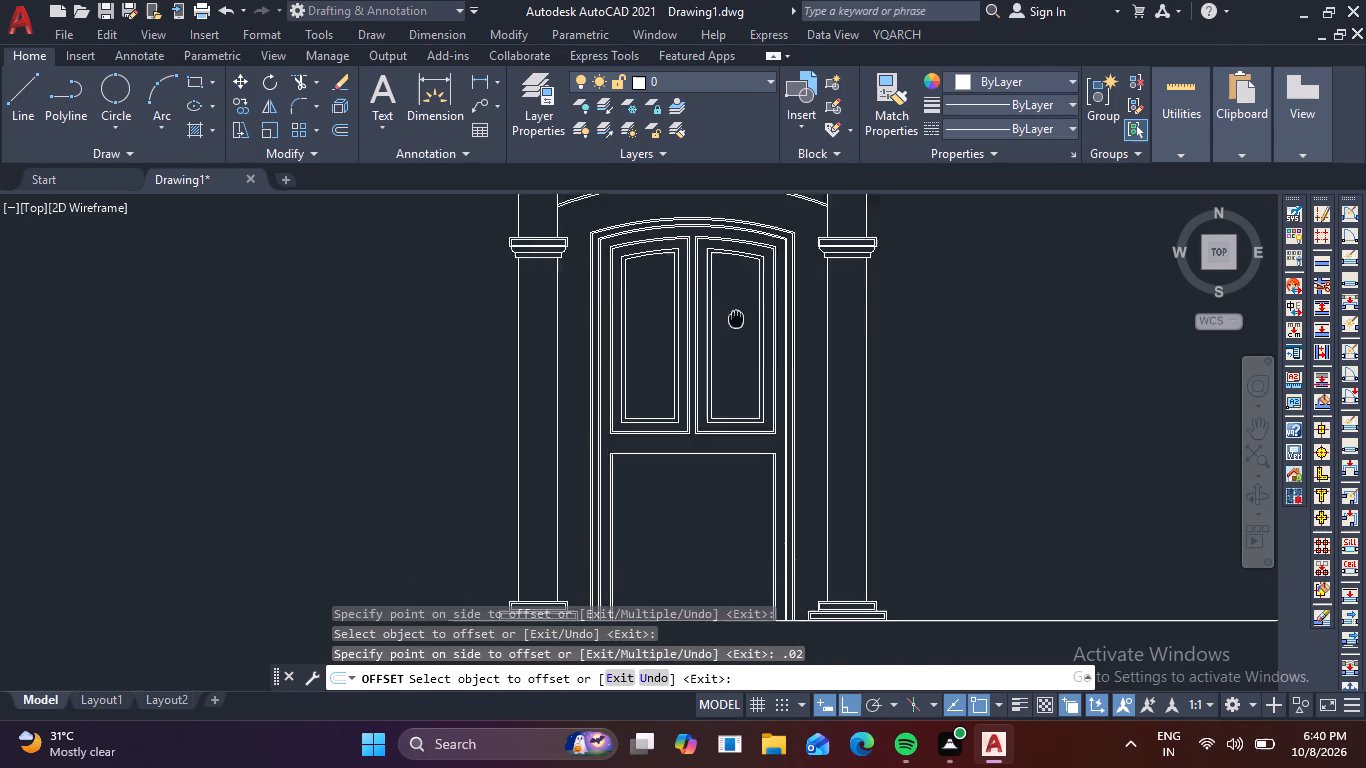
{"action": "middle_click_drag", "start_coordinate": [734, 306], "coordinate": [721, 255]}
{"action": "key", "text": "Escape"}
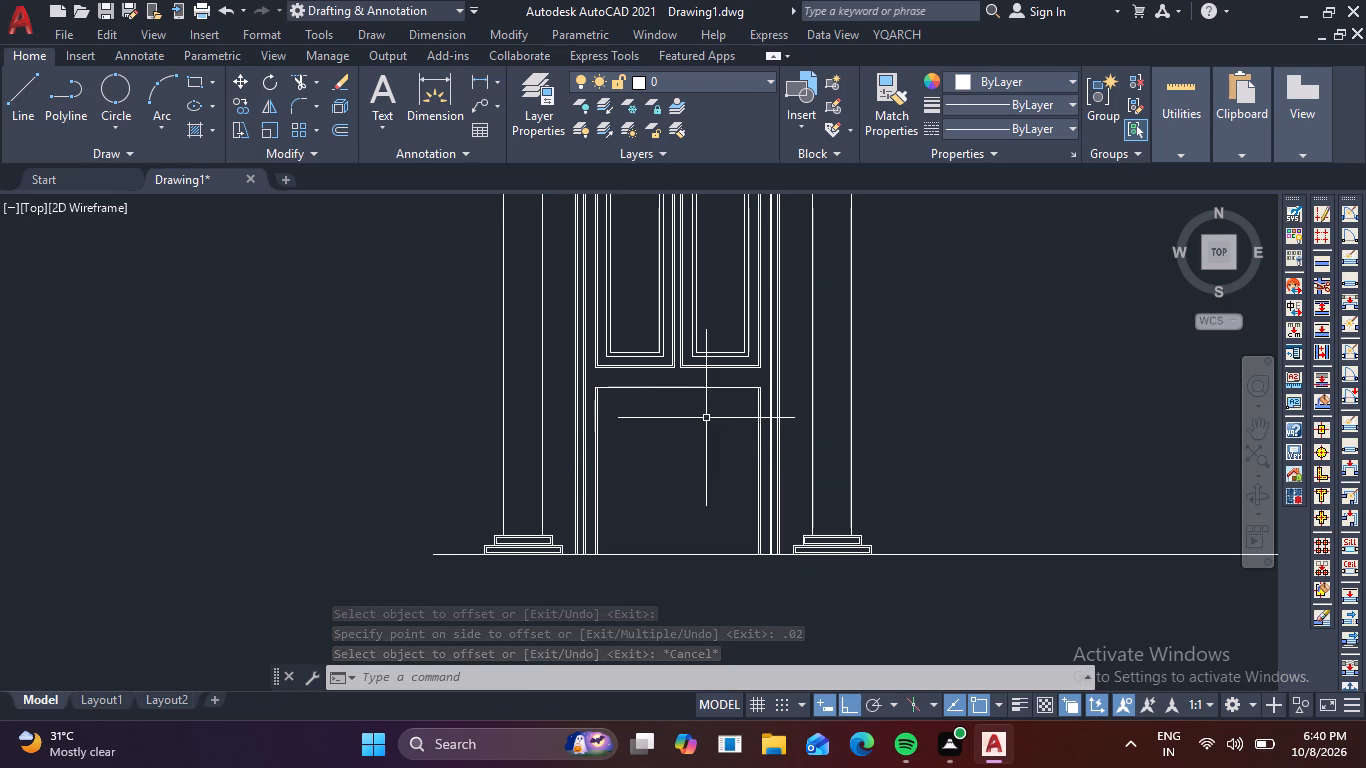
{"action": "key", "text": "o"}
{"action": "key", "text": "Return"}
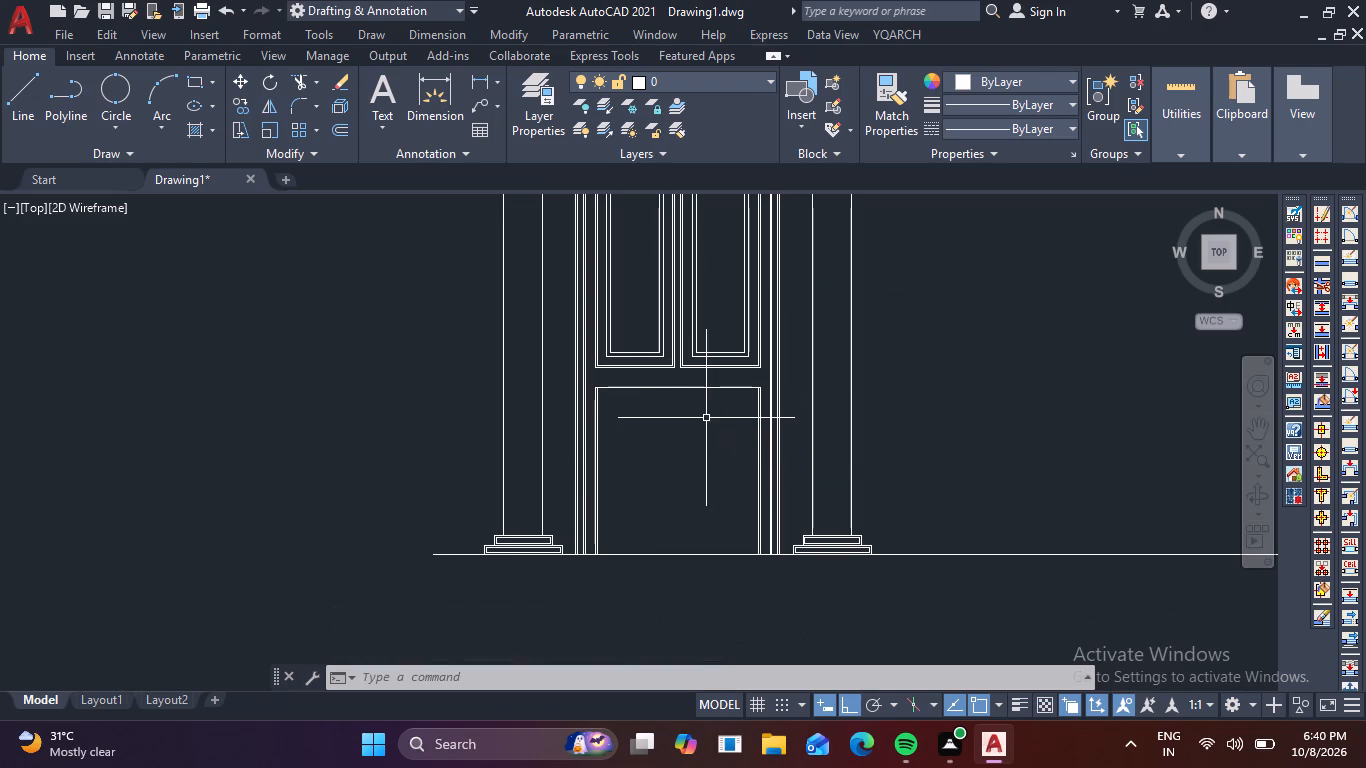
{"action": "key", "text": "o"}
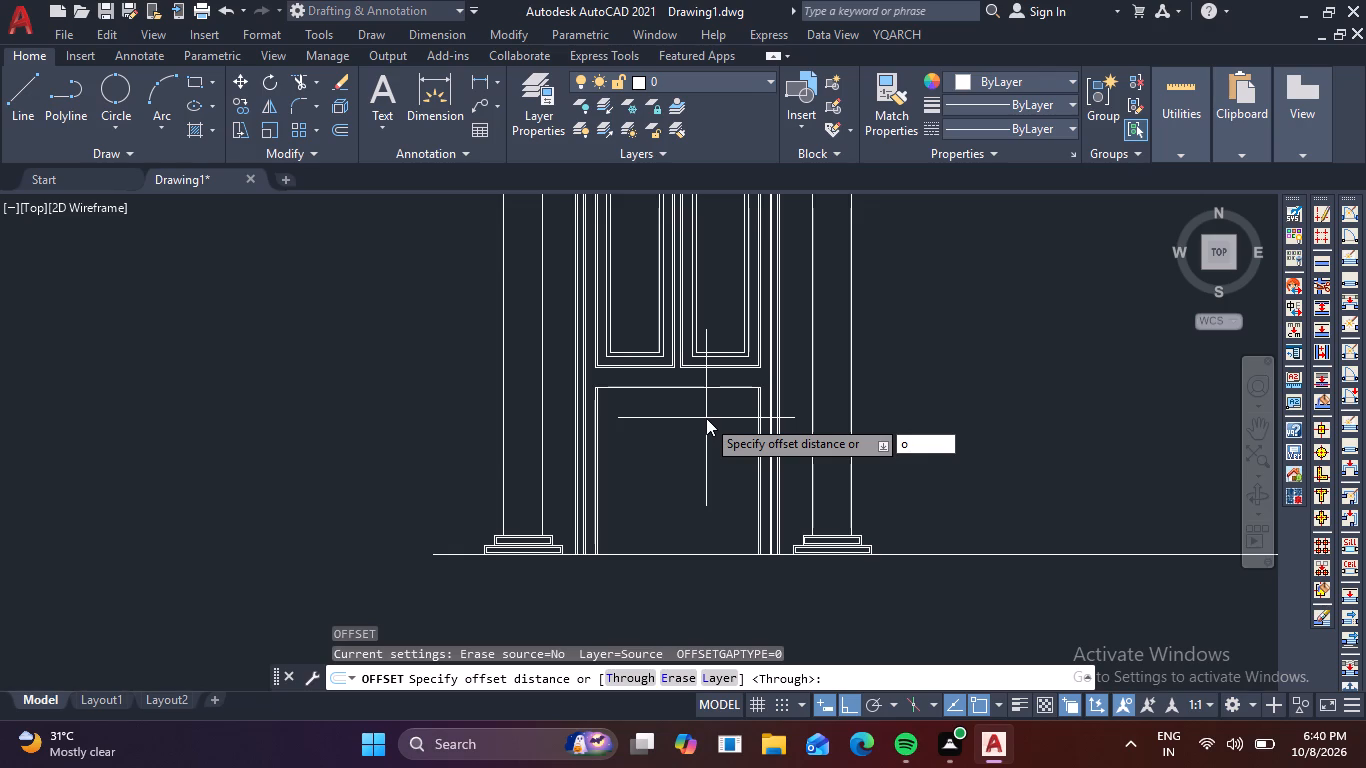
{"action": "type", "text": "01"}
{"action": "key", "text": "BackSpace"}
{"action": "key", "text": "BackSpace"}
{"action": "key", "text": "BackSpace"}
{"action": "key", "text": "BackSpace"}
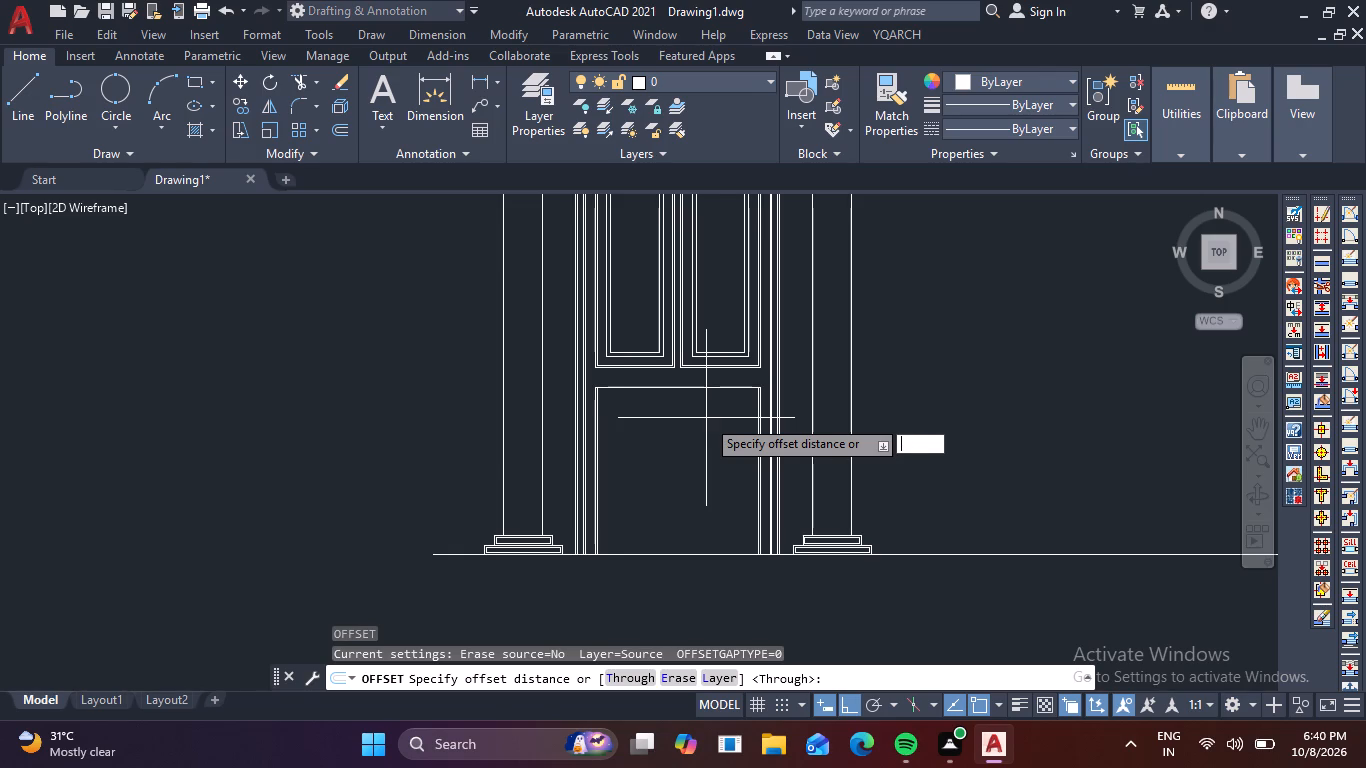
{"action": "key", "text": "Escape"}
Offset the top edge of the large lower door panel 0.01 downward into the panel.
{"action": "key", "text": "o"}
{"action": "key", "text": "Return"}
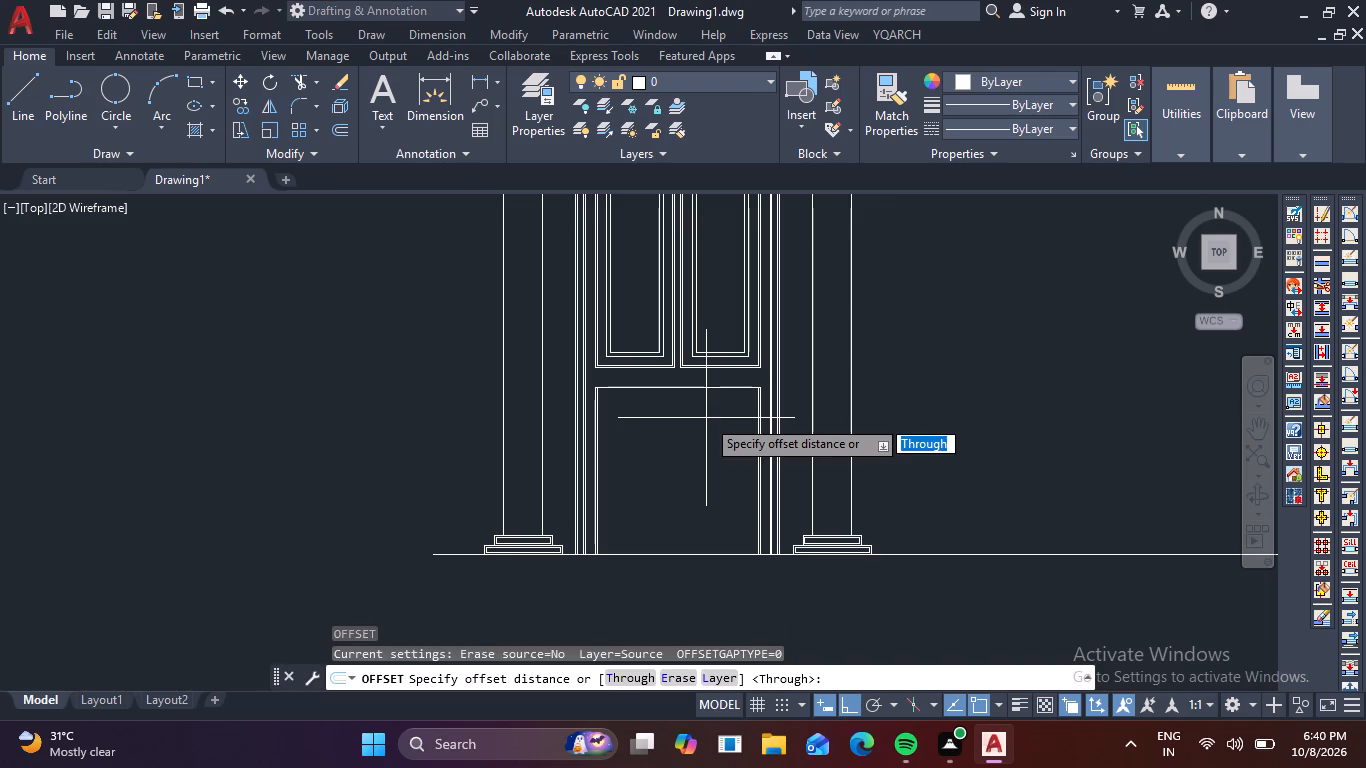
{"action": "key", "text": "period"}
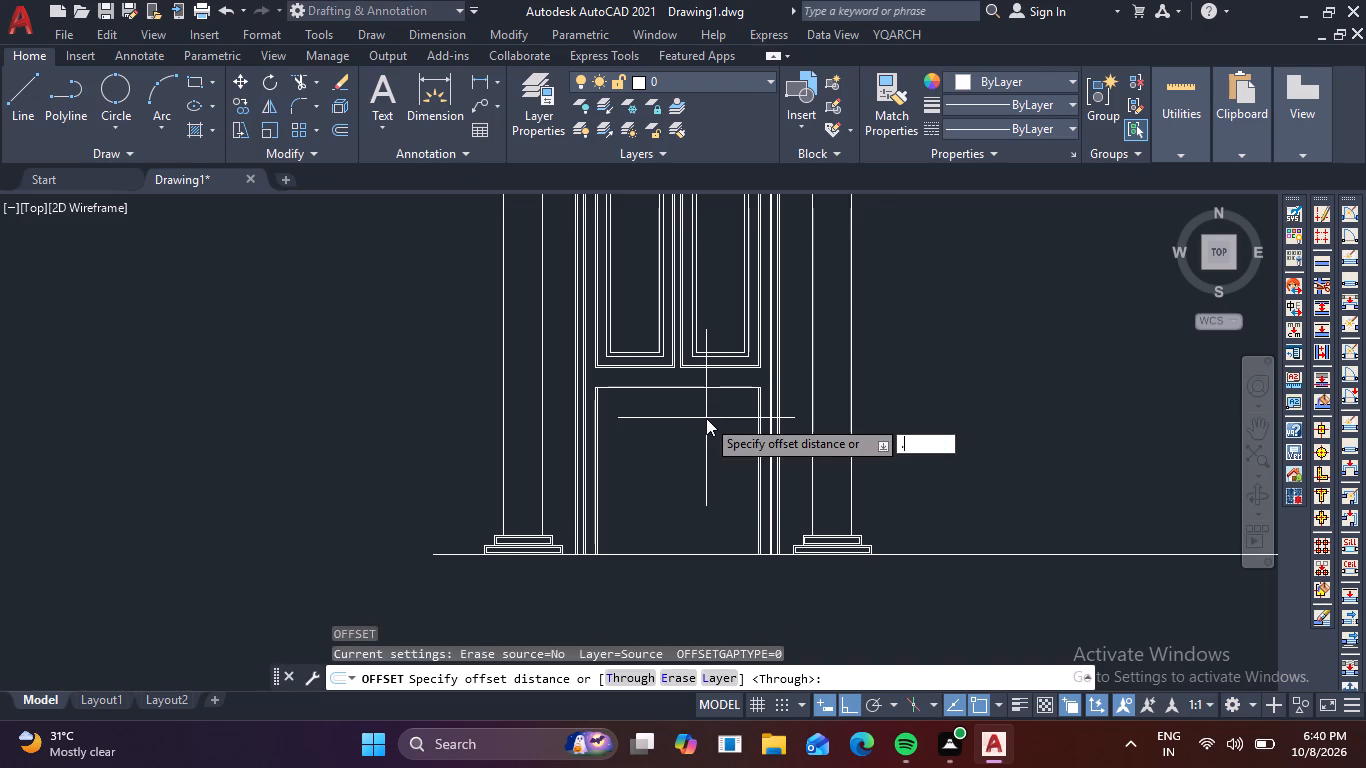
{"action": "type", "text": "01"}
{"action": "key", "text": "Return"}
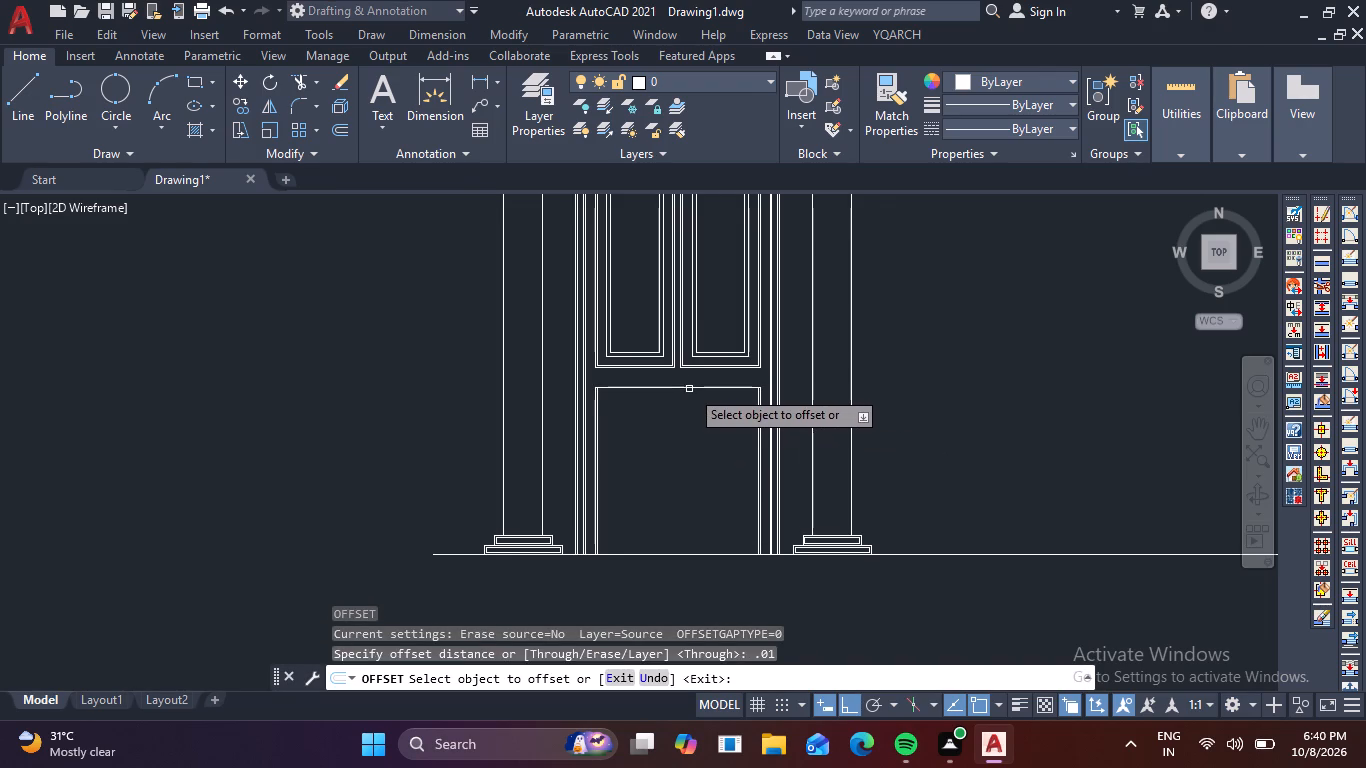
{"action": "left_click", "coordinate": [690, 389]}
{"action": "left_click", "coordinate": [711, 430]}
{"action": "key", "text": "Escape"}
Trim the overlapping line ends at both upper corners of the lower panel's double frame.
{"action": "scroll", "coordinate": [594, 404], "scroll_direction": "up", "scroll_amount": 3}
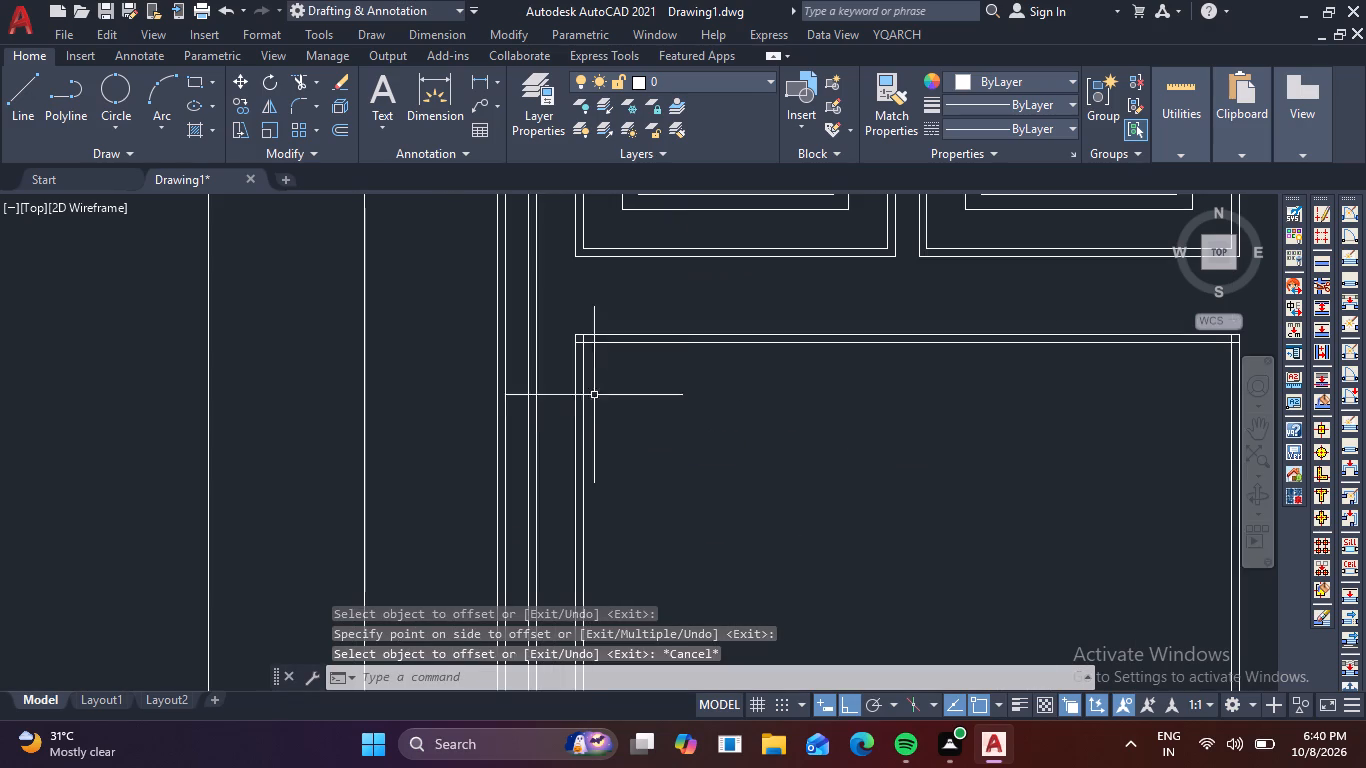
{"action": "middle_click_drag", "start_coordinate": [606, 386], "coordinate": [625, 417]}
{"action": "scroll", "coordinate": [580, 374], "scroll_direction": "up", "scroll_amount": 4}
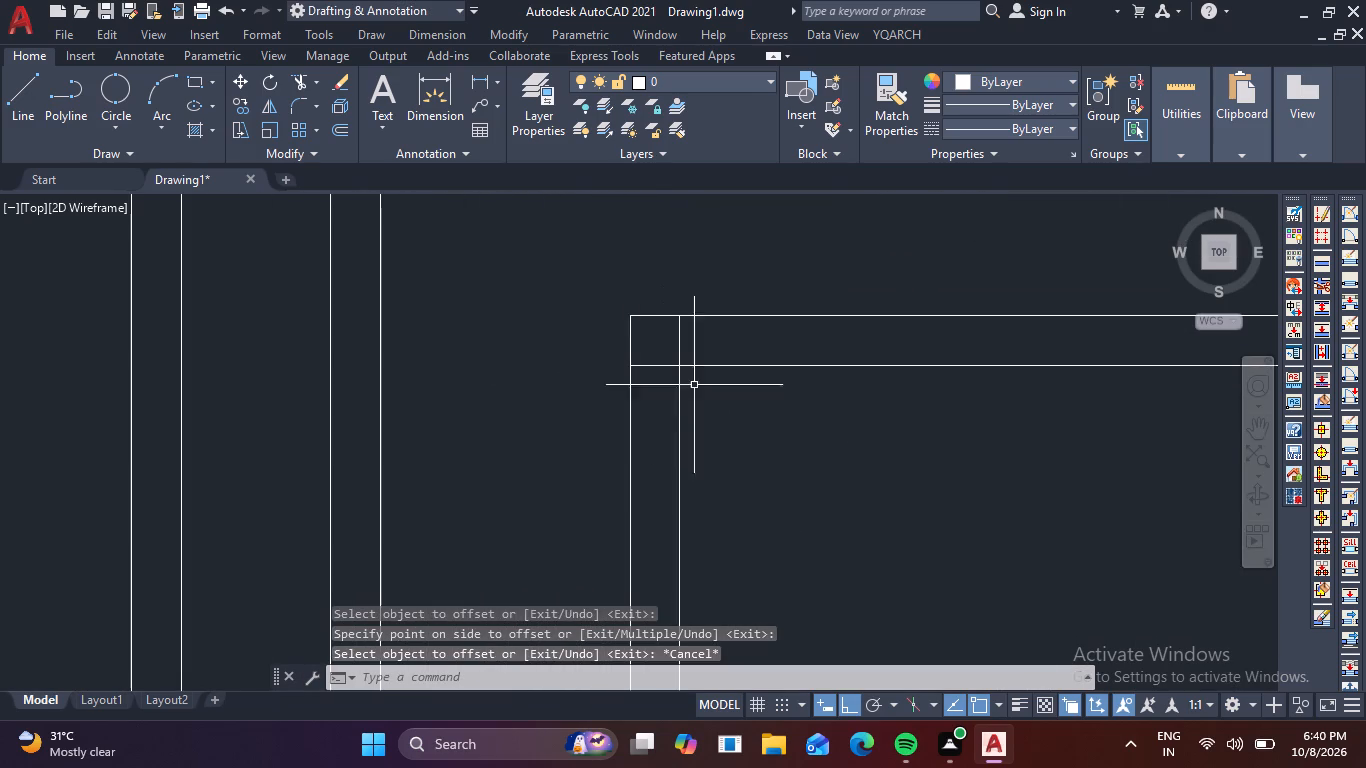
{"action": "key", "text": "t"}
{"action": "key", "text": "r"}
{"action": "key", "text": "space"}
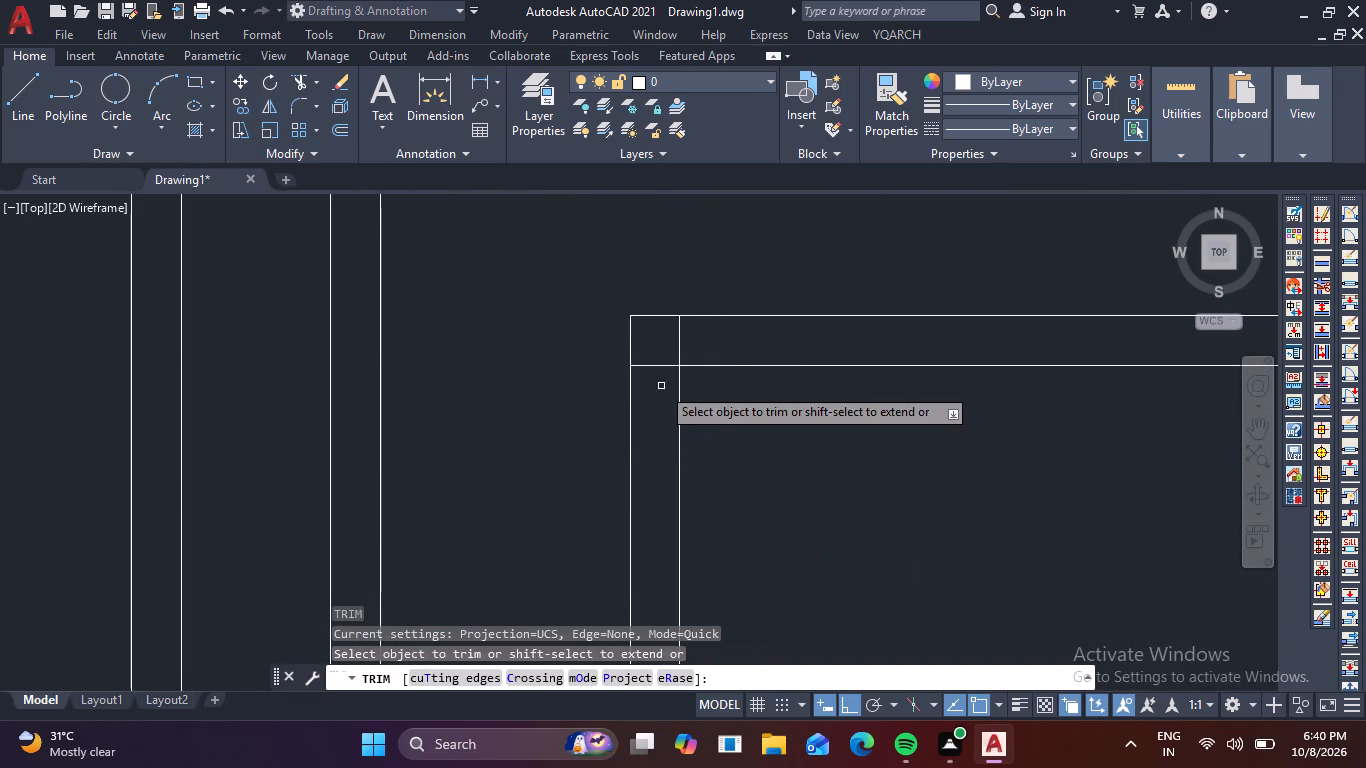
{"action": "left_click_drag", "start_coordinate": [704, 337], "coordinate": [657, 381]}
{"action": "scroll", "coordinate": [657, 381], "scroll_direction": "down", "scroll_amount": 4}
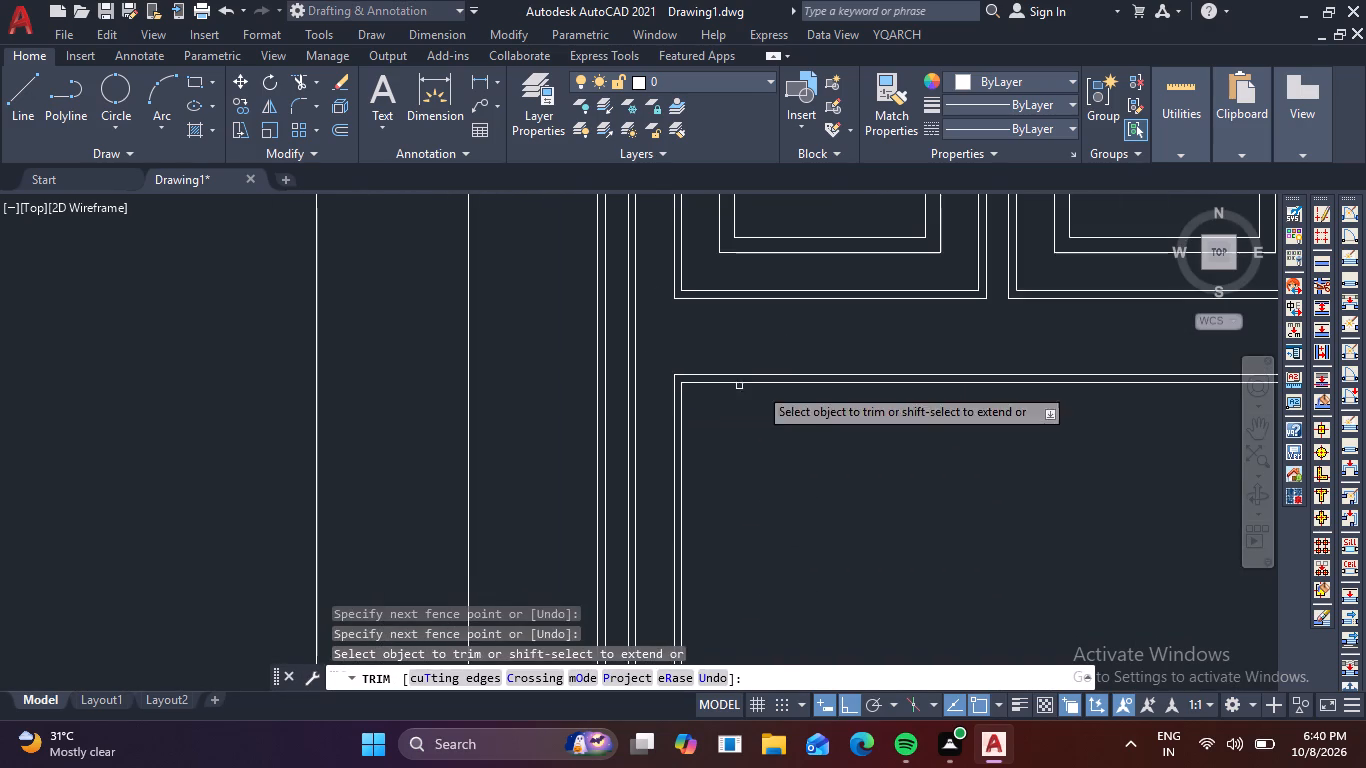
{"action": "scroll", "coordinate": [901, 428], "scroll_direction": "down", "scroll_amount": 2}
{"action": "middle_click_drag", "start_coordinate": [939, 450], "coordinate": [601, 430]}
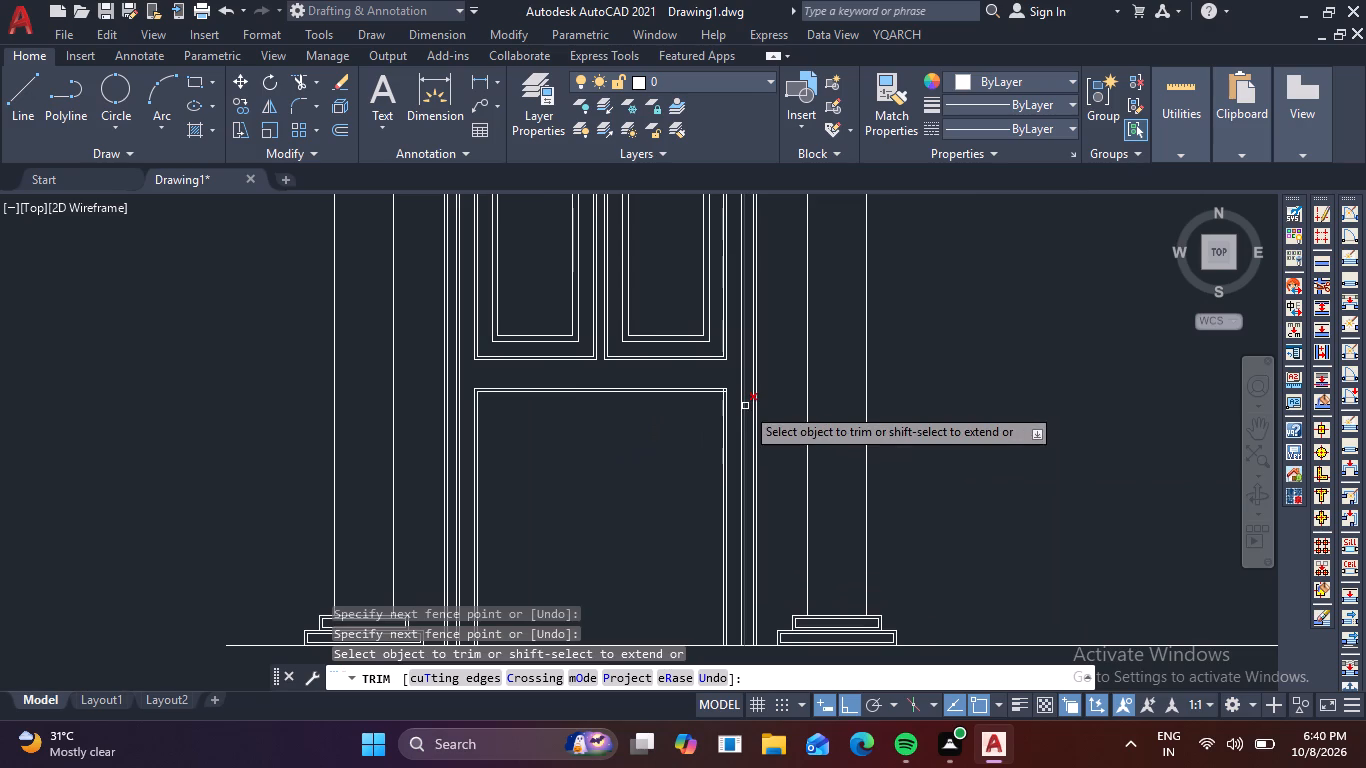
{"action": "scroll", "coordinate": [707, 386], "scroll_direction": "up", "scroll_amount": 5}
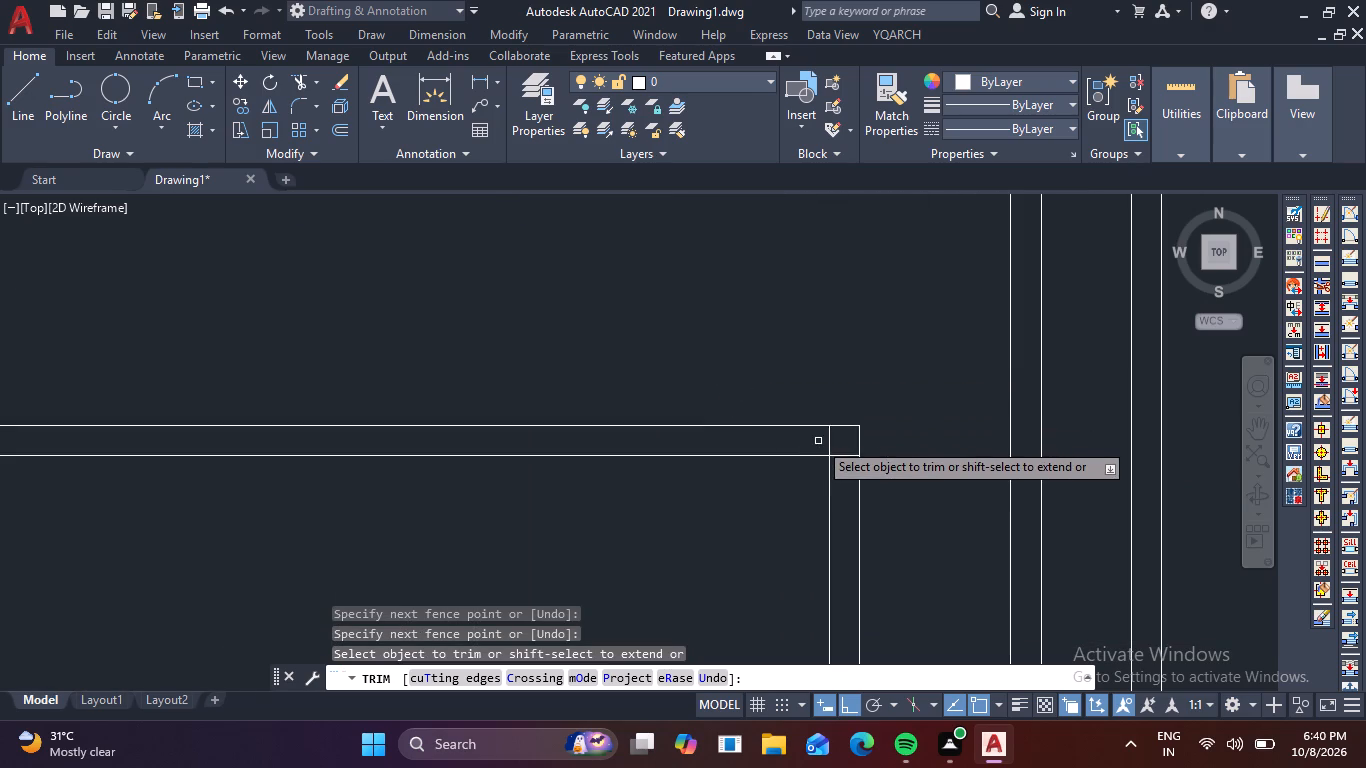
{"action": "scroll", "coordinate": [818, 441], "scroll_direction": "up", "scroll_amount": 2}
{"action": "left_click_drag", "start_coordinate": [821, 439], "coordinate": [881, 493]}
{"action": "scroll", "coordinate": [876, 494], "scroll_direction": "down", "scroll_amount": 4}
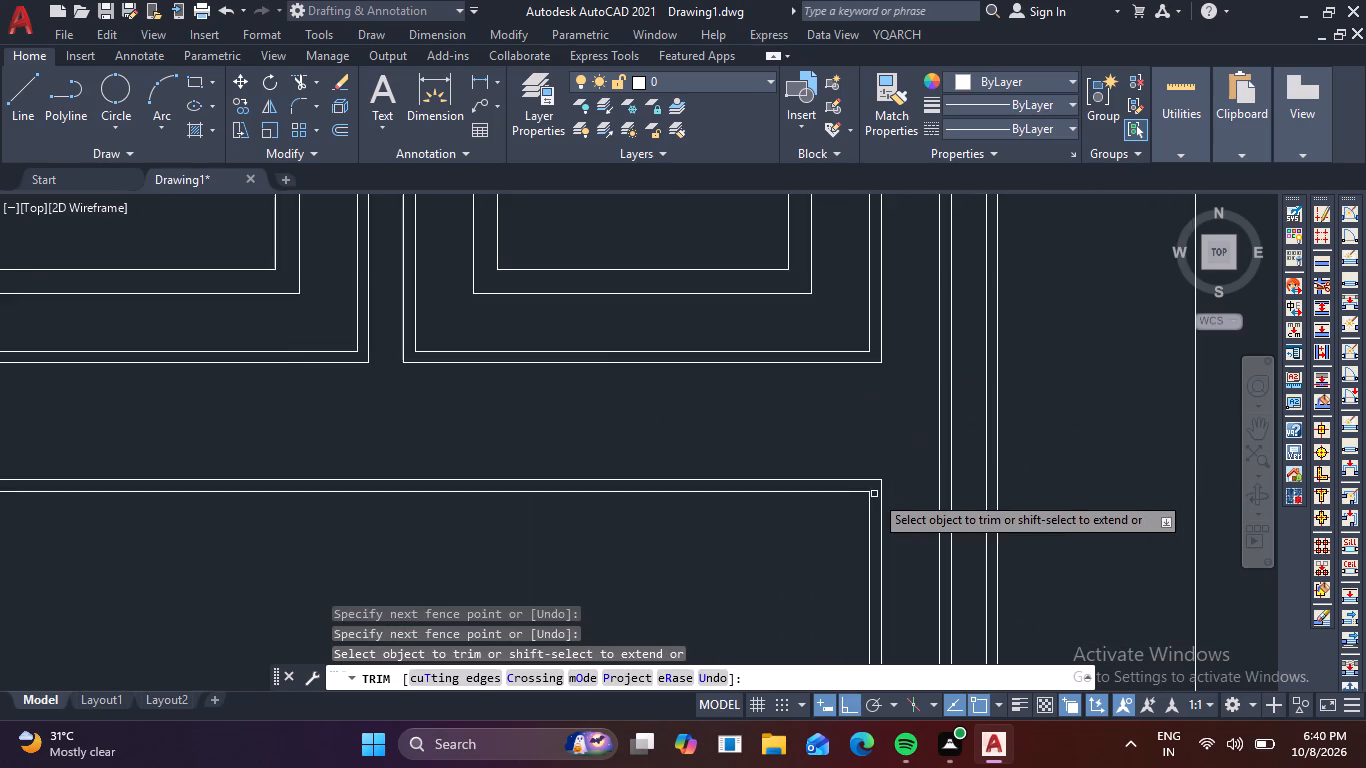
{"action": "scroll", "coordinate": [849, 504], "scroll_direction": "down", "scroll_amount": 3}
{"action": "middle_click_drag", "start_coordinate": [808, 572], "coordinate": [789, 371]}
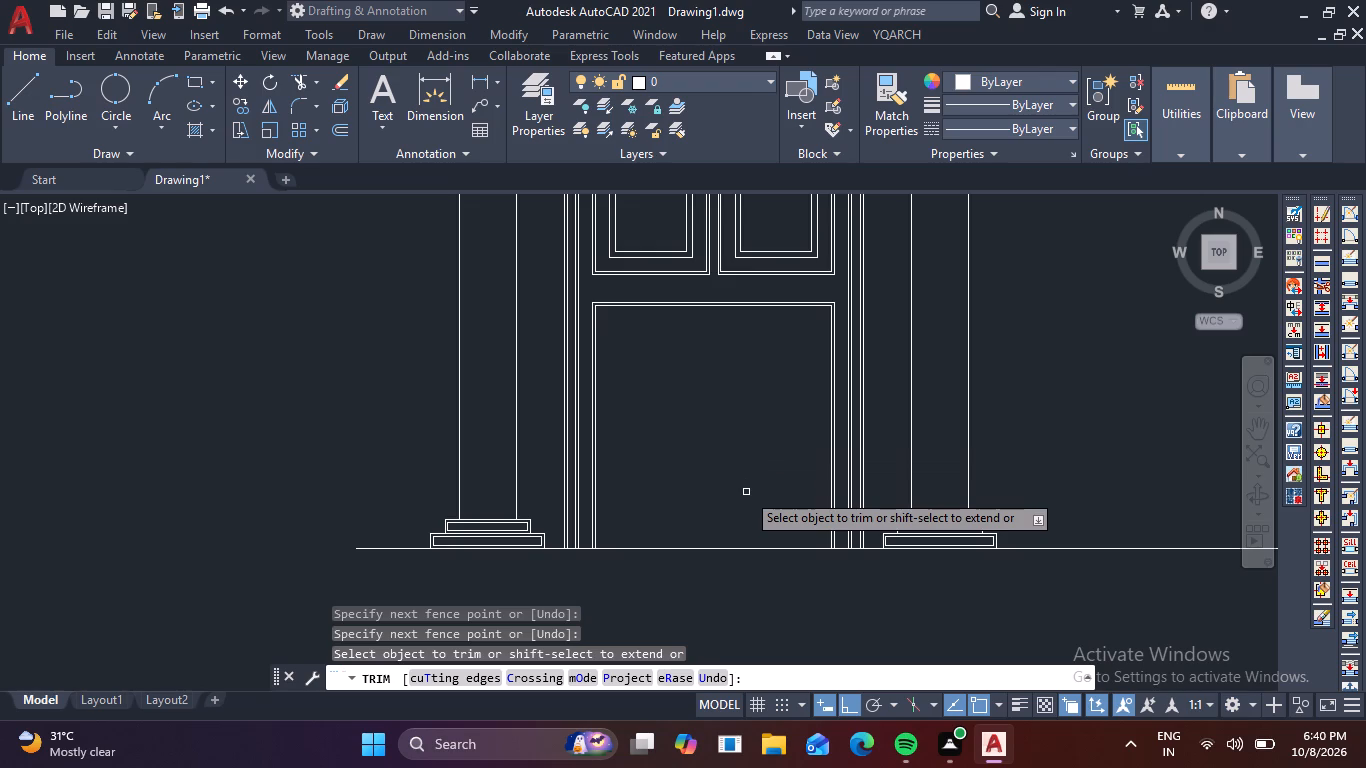
{"action": "key", "text": "Escape"}
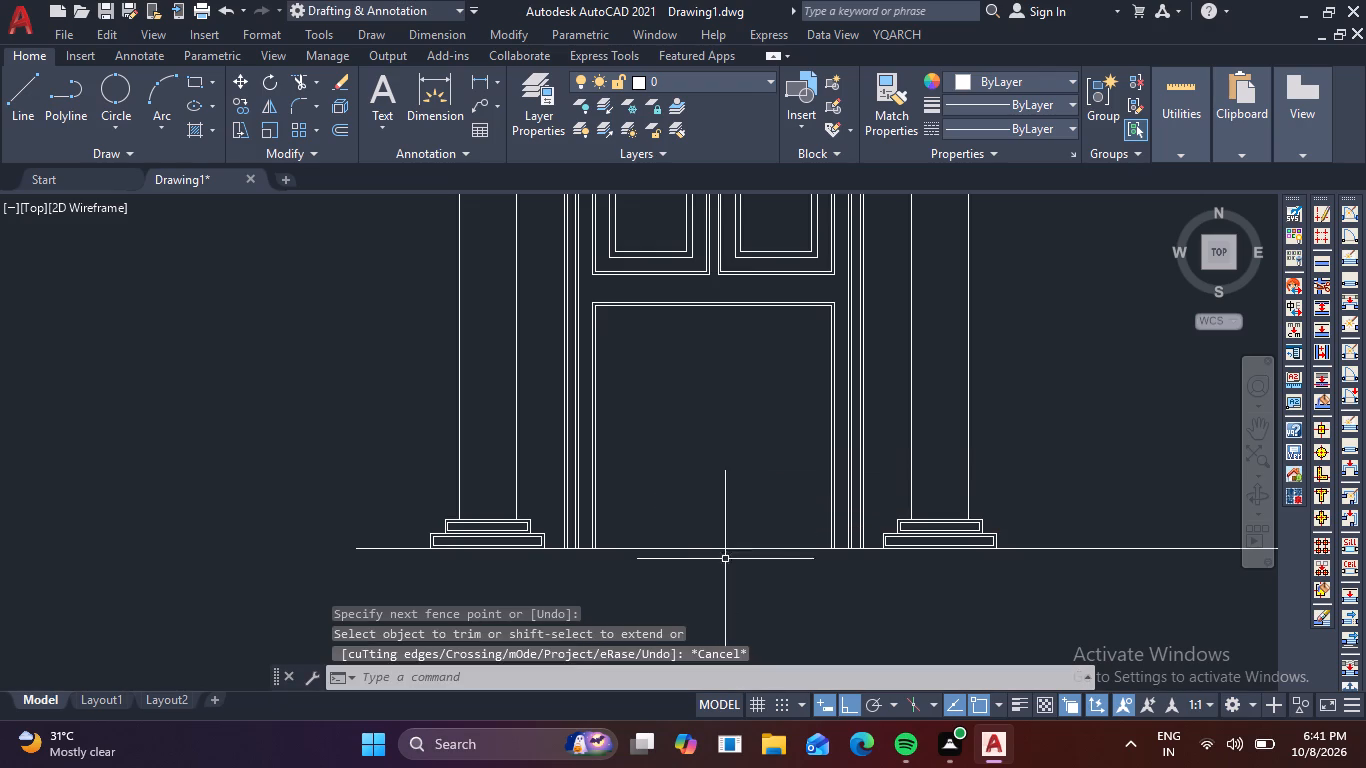
Draw a line about 0.82 long on the ground line between the lower panel's two inner side lines.
{"action": "key", "text": "l"}
{"action": "key", "text": "space"}
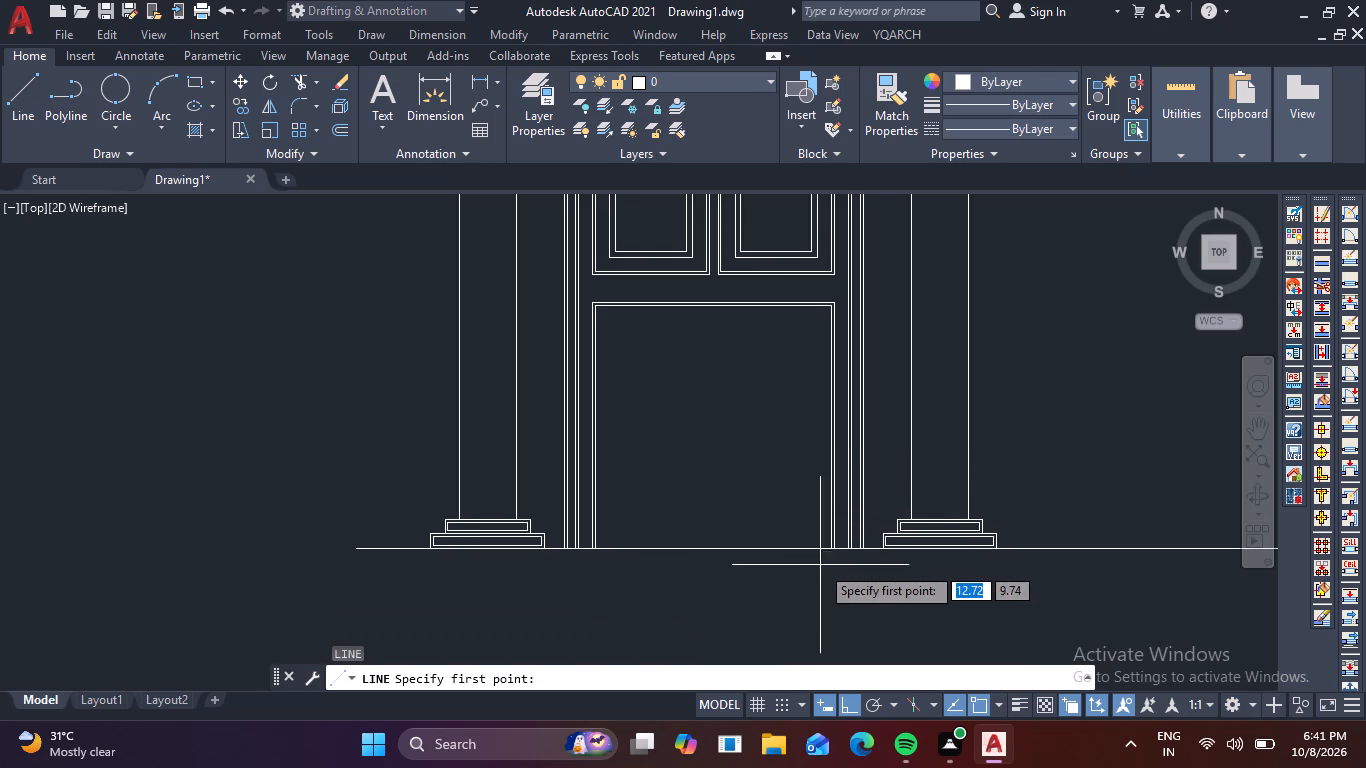
{"action": "scroll", "coordinate": [826, 563], "scroll_direction": "up", "scroll_amount": 2}
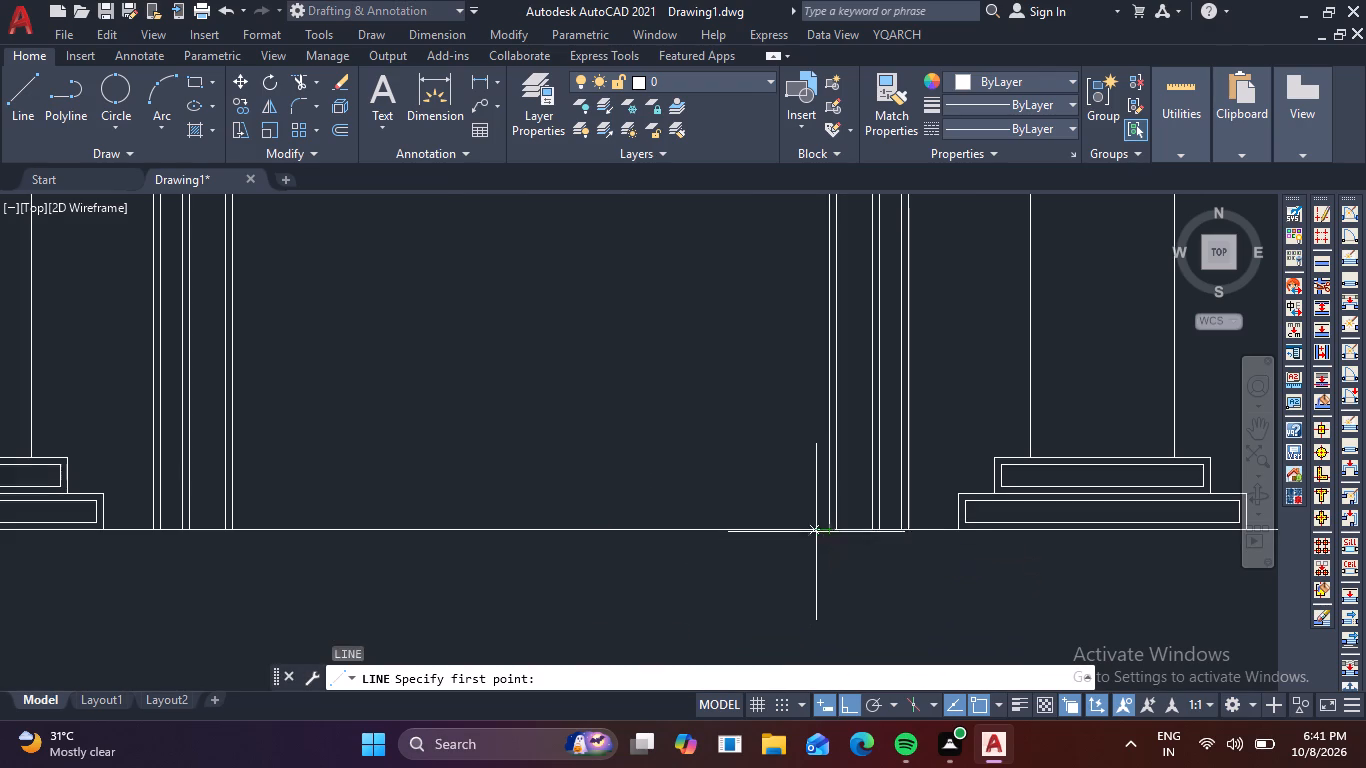
{"action": "left_click", "coordinate": [828, 529]}
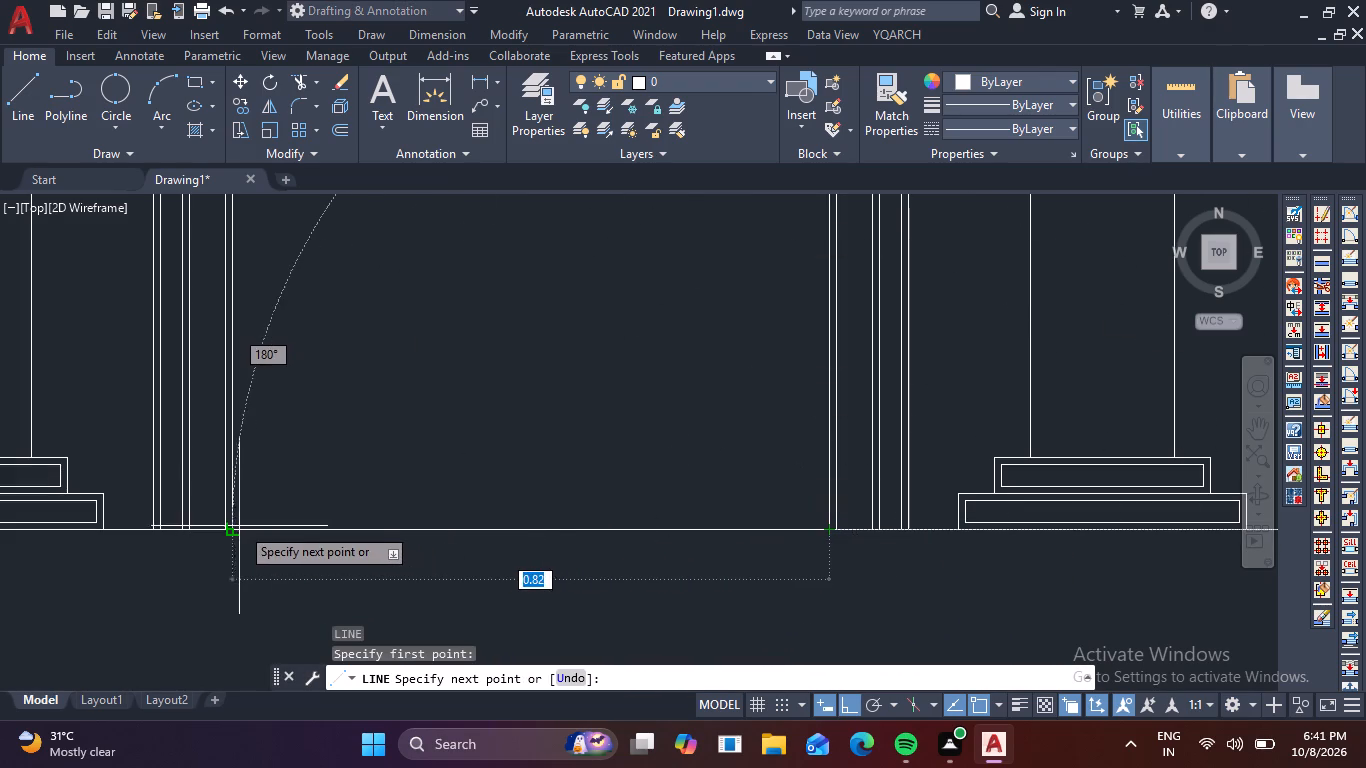
{"action": "left_click", "coordinate": [234, 526]}
{"action": "key", "text": "Escape"}
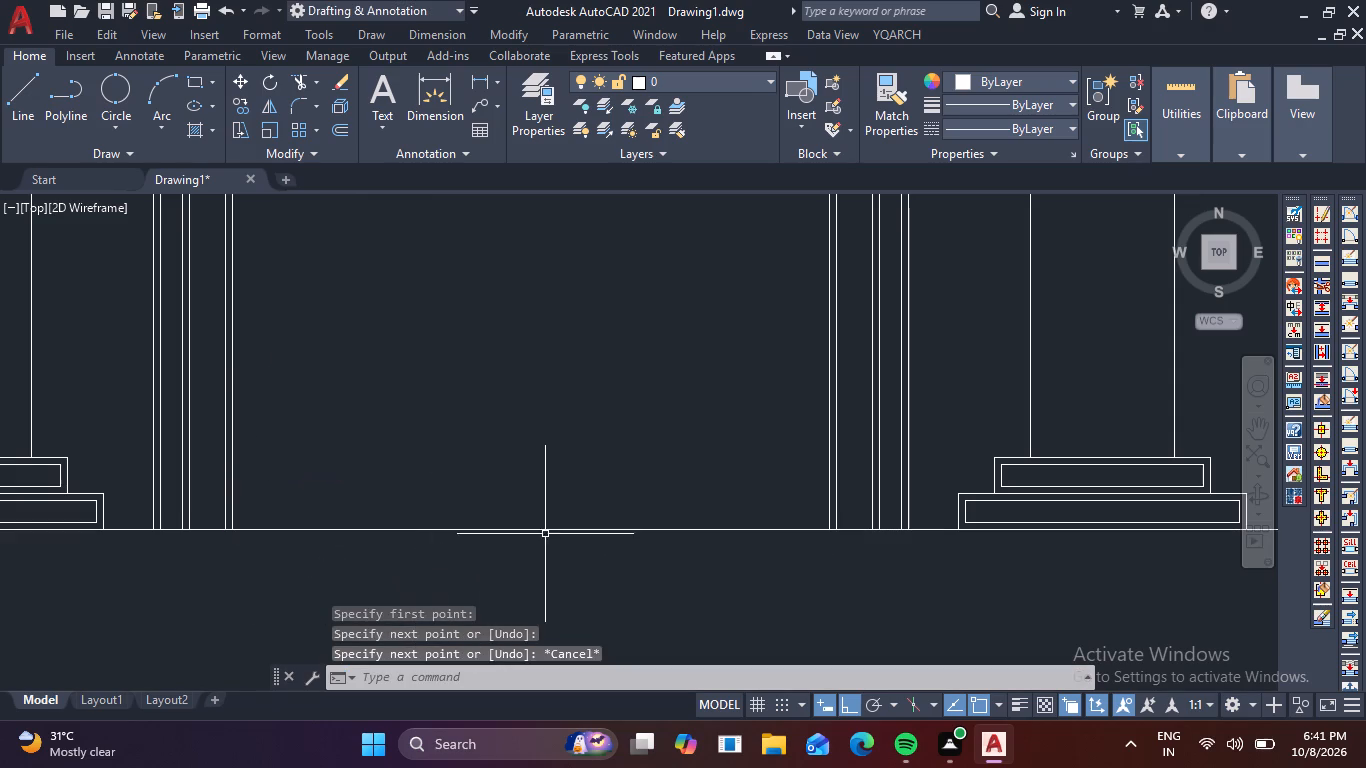
Move the new bottom line 0.01 up from the ground line.
{"action": "left_click", "coordinate": [550, 530]}
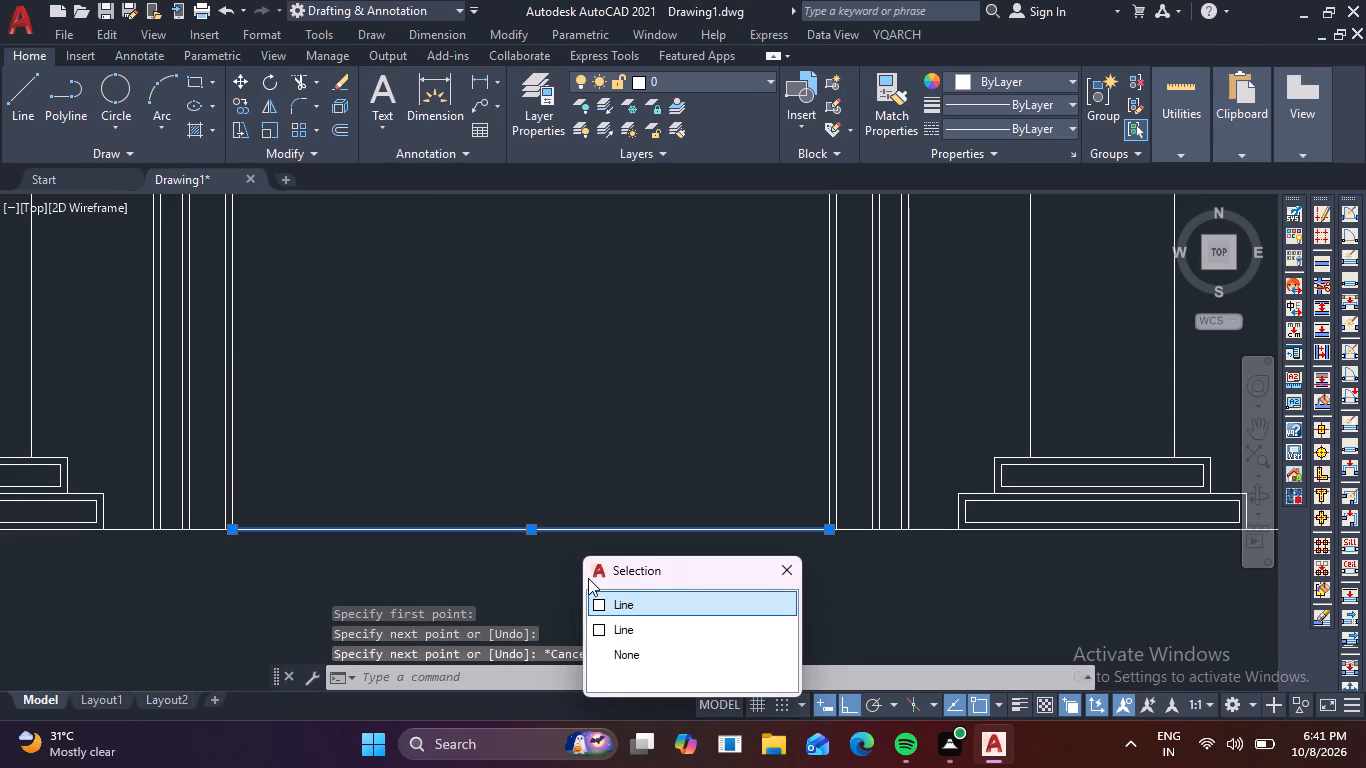
{"action": "type", "text": "m"}
{"action": "key", "text": "space"}
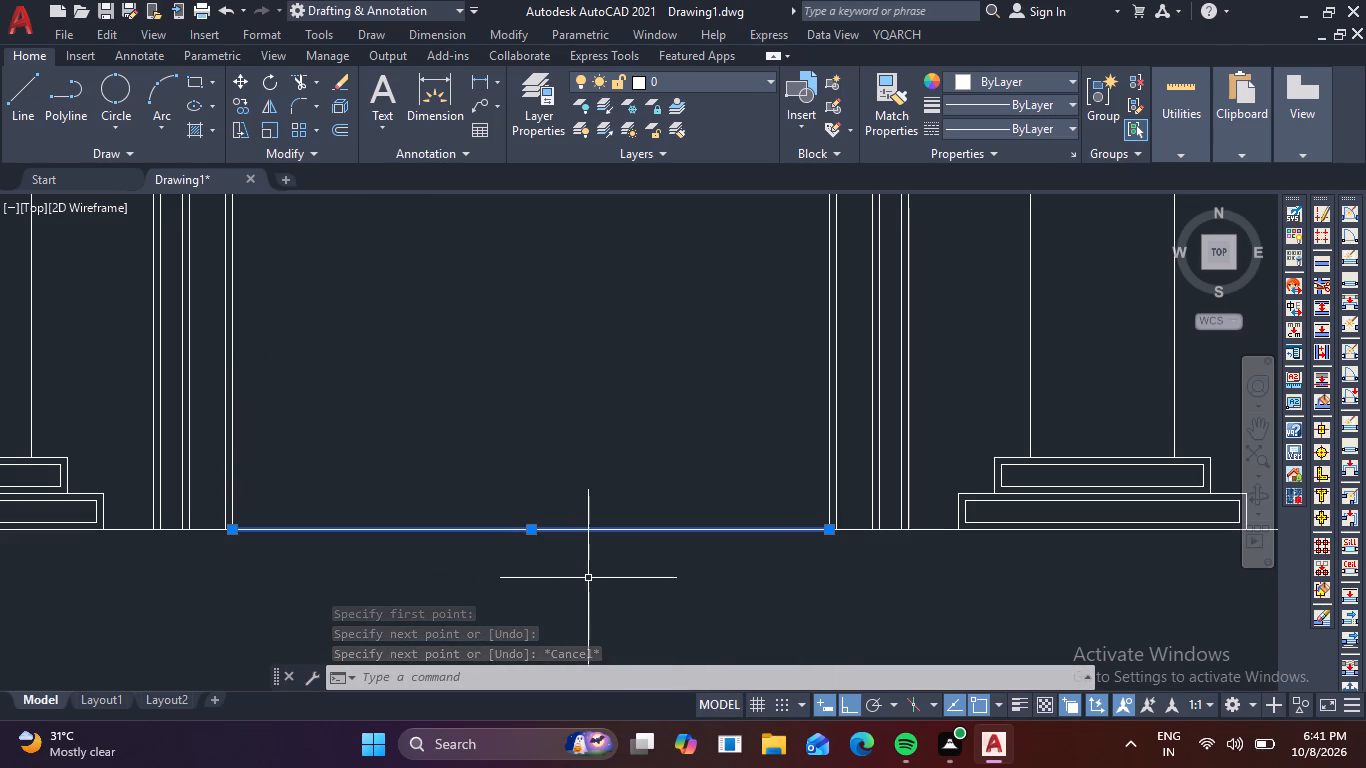
{"action": "type", "text": "m"}
{"action": "key", "text": "space"}
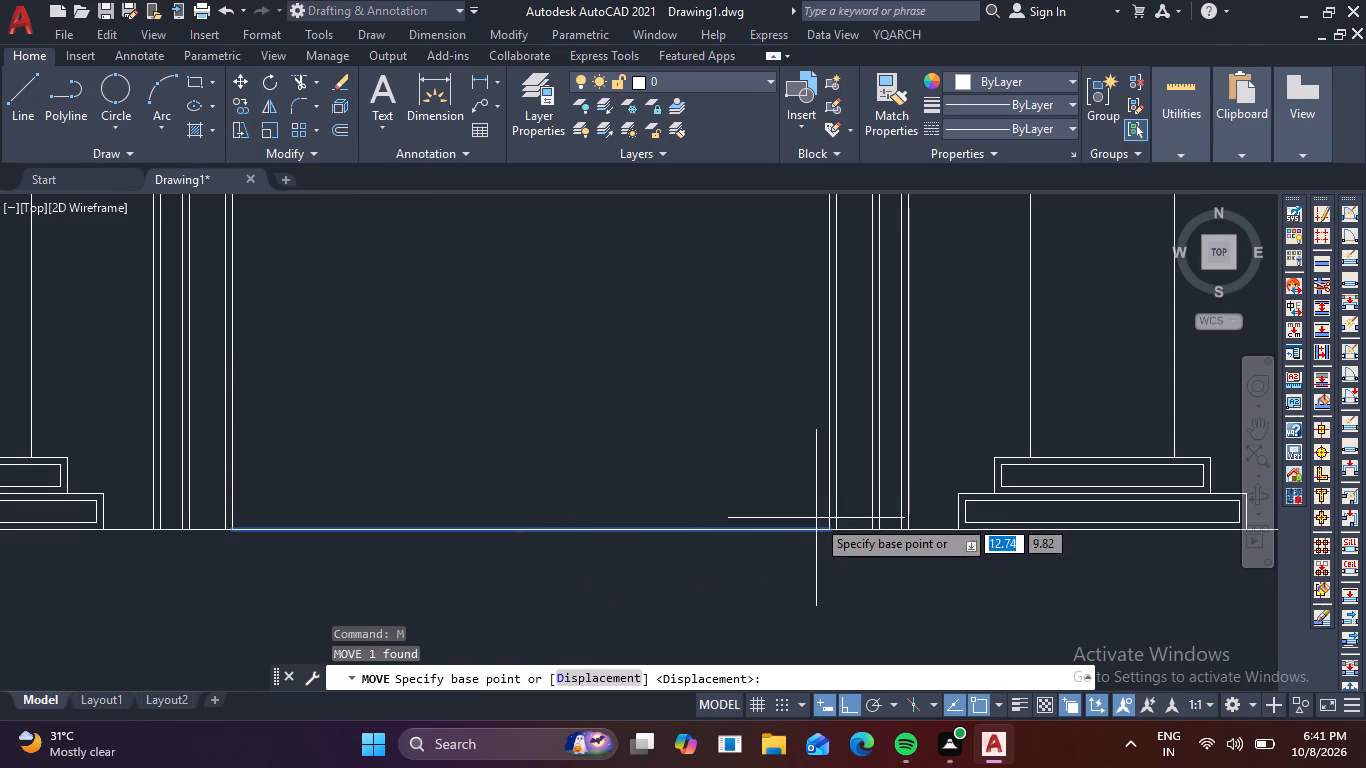
{"action": "left_click", "coordinate": [832, 527]}
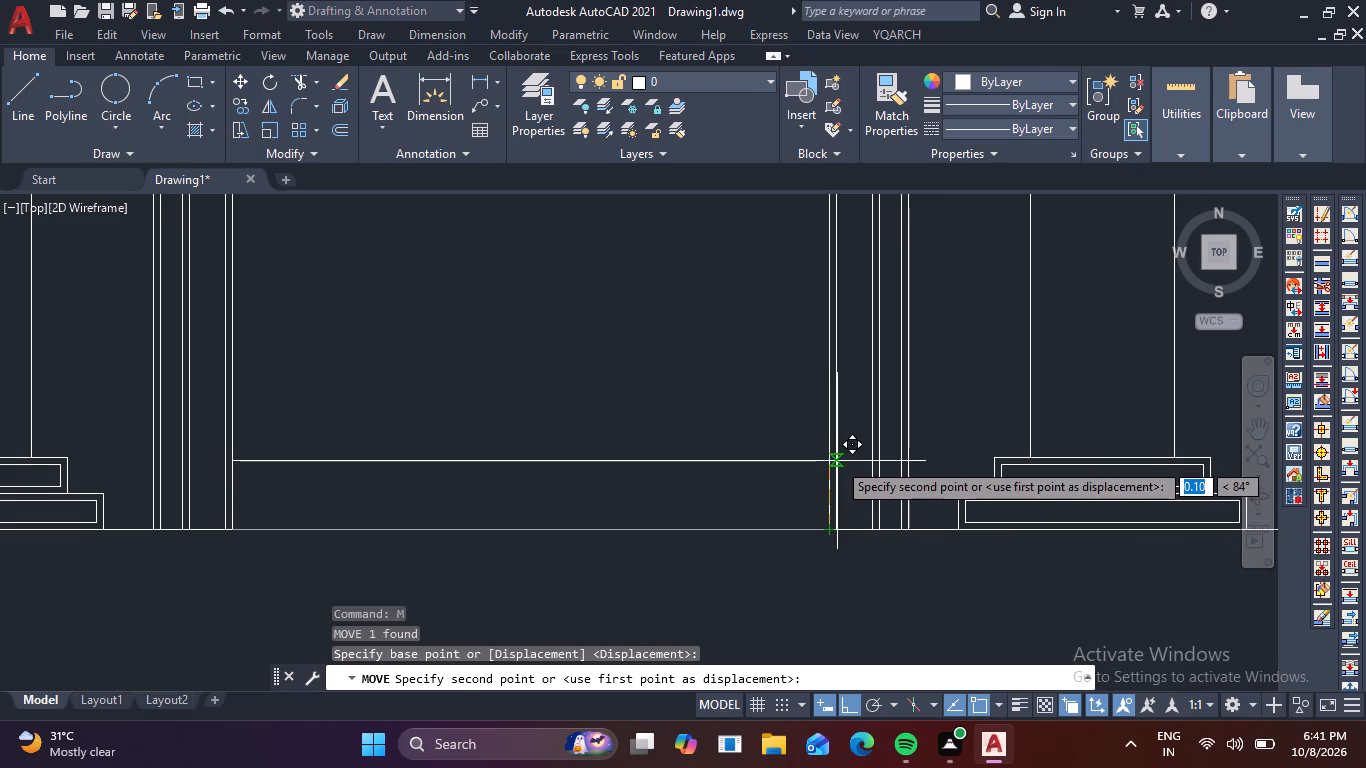
{"action": "type", "text": ".01"}
{"action": "key", "text": "Return"}
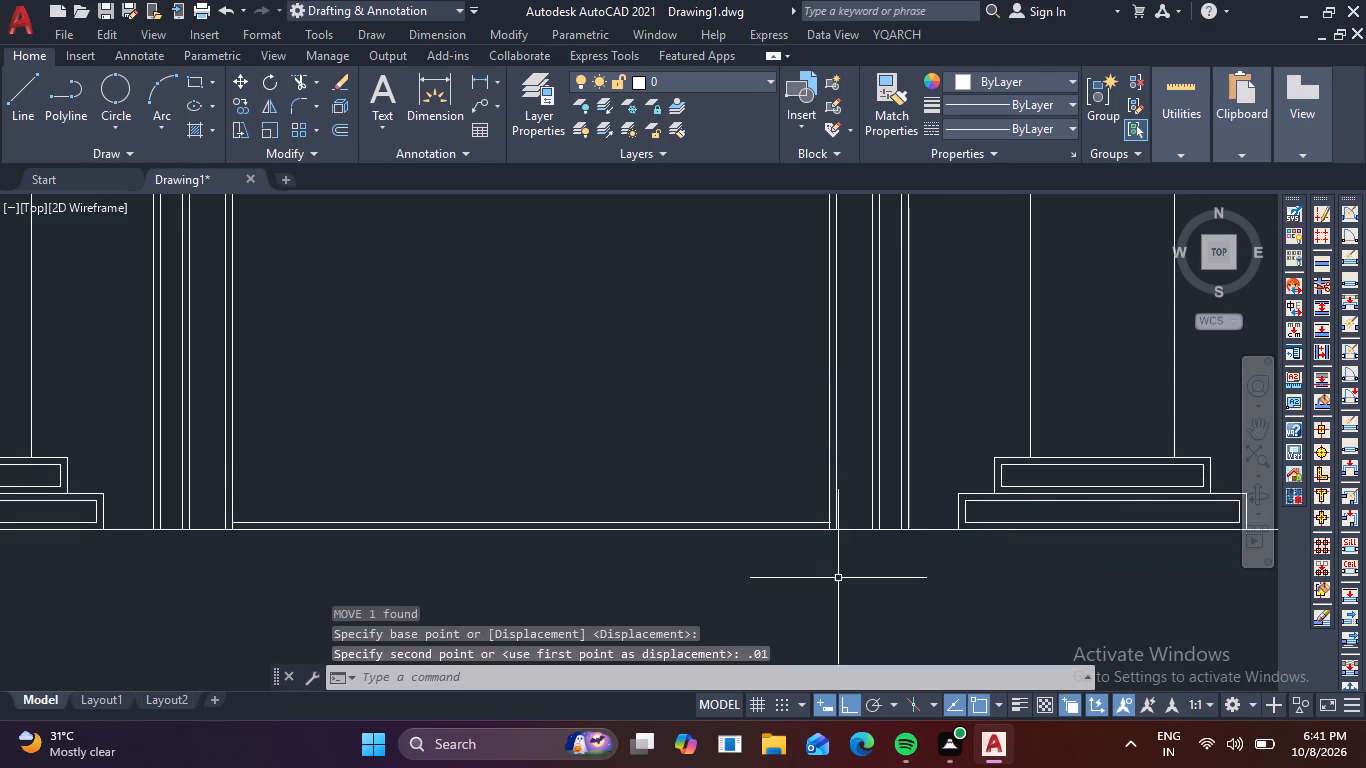
{"action": "key", "text": "Escape"}
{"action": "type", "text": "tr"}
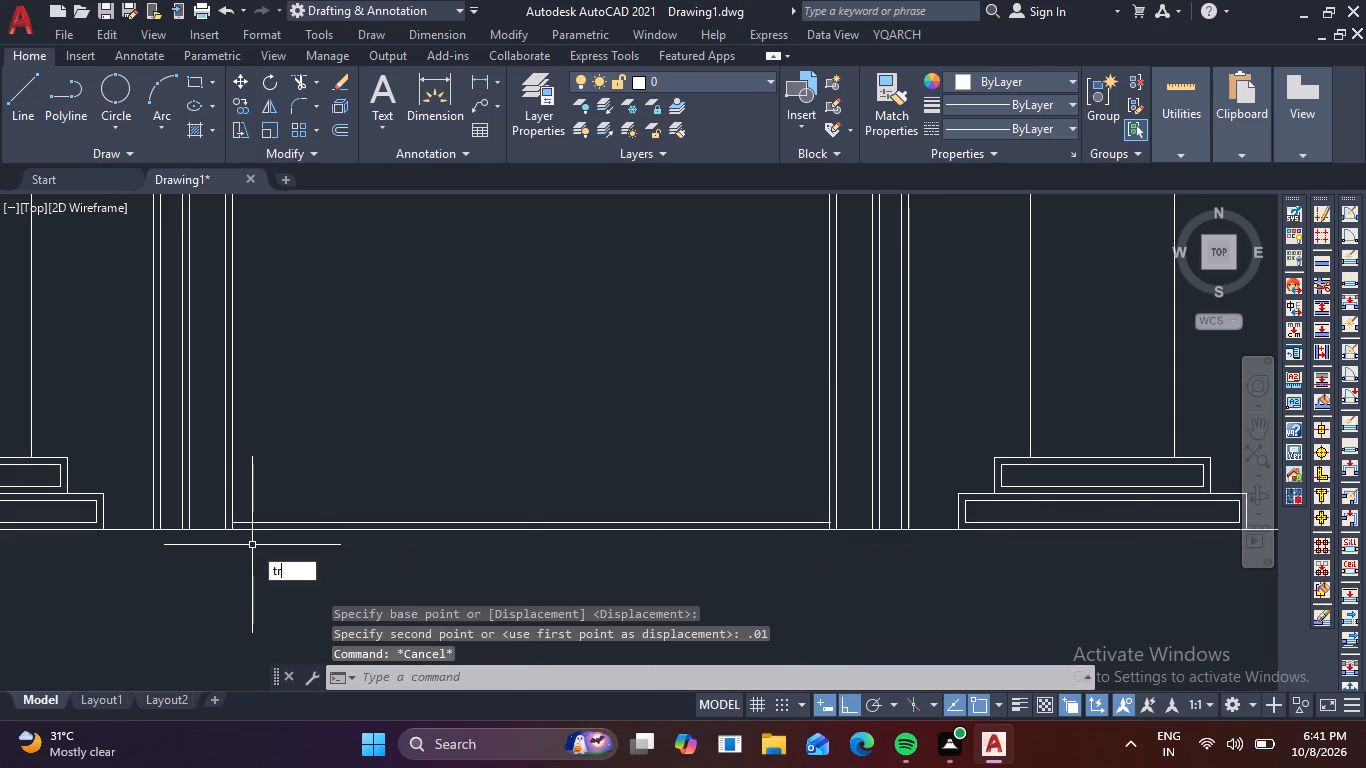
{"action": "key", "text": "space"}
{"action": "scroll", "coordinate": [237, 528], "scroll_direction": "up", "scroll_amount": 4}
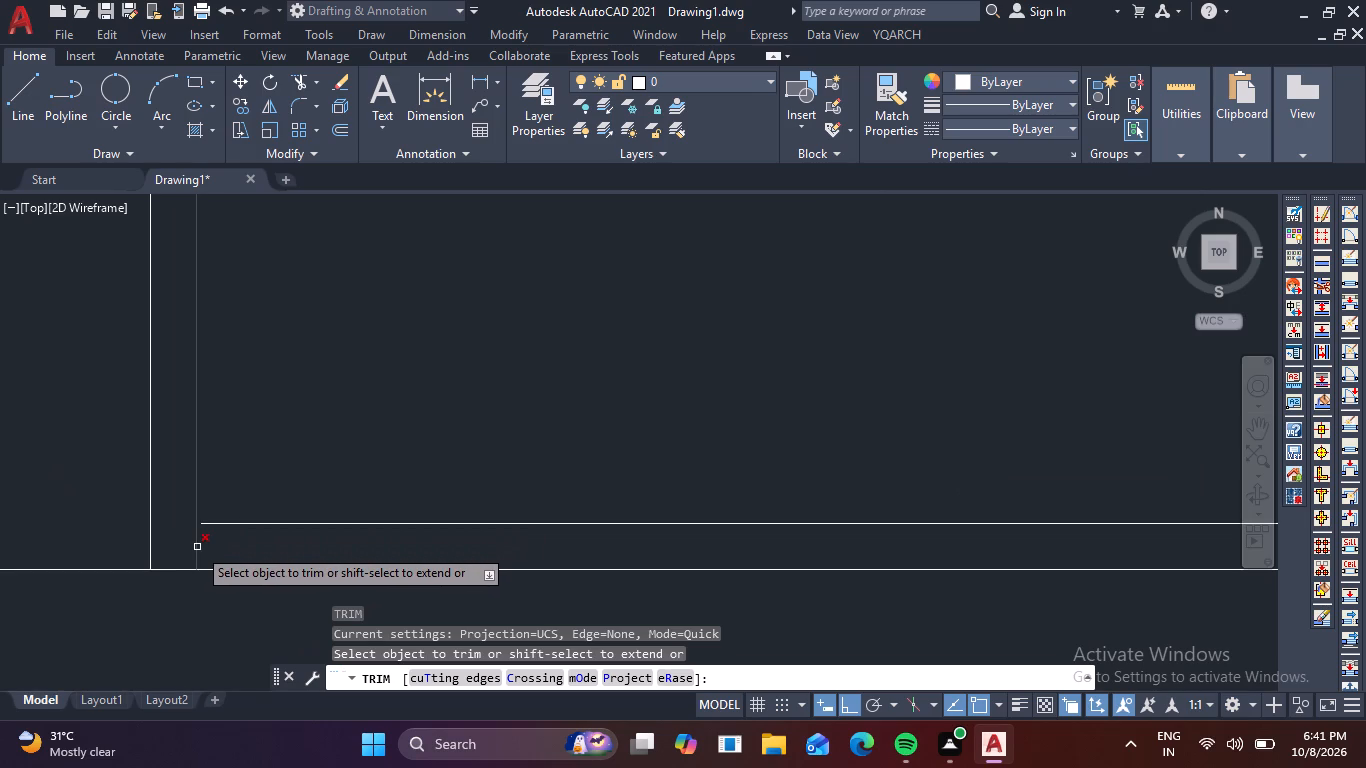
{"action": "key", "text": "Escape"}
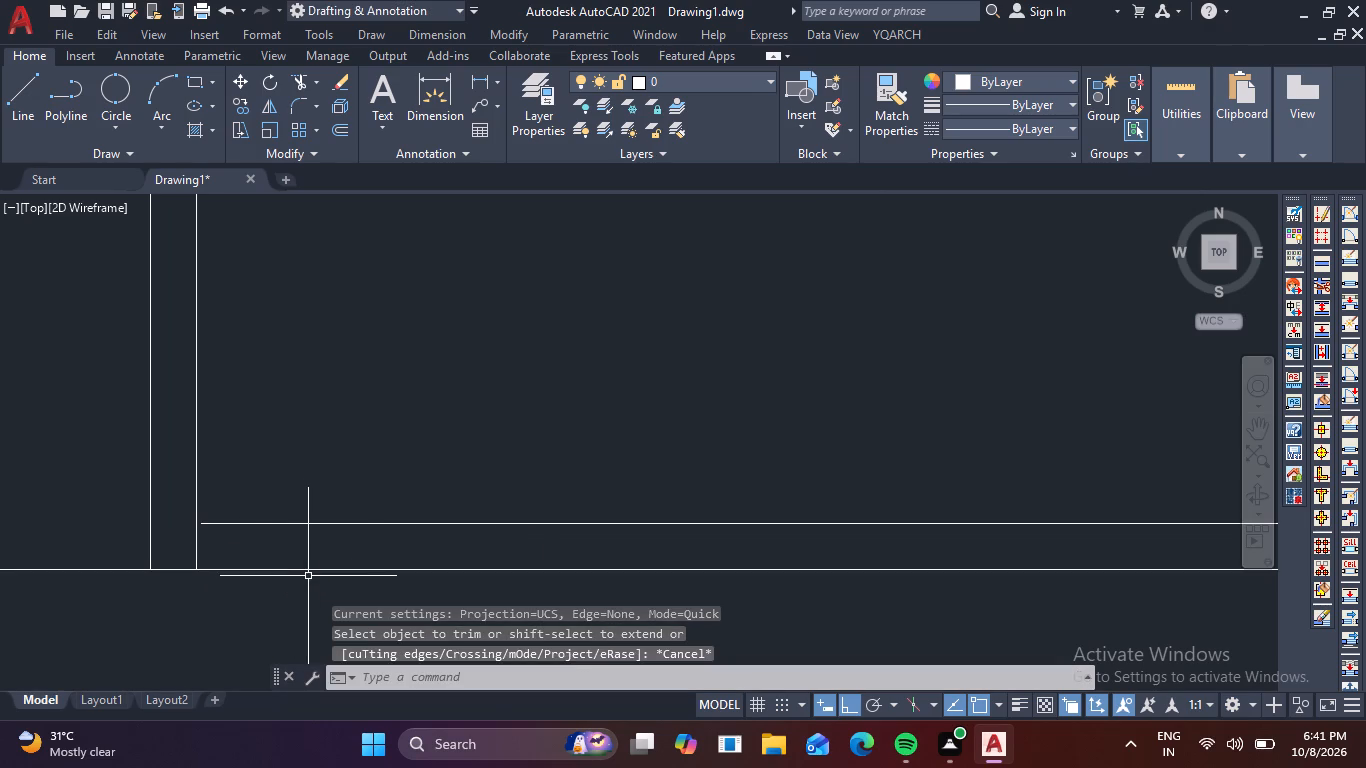
Extend the raised bottom line to the lower panel's left inner side line, and trim that side line below it.
{"action": "key", "text": "e"}
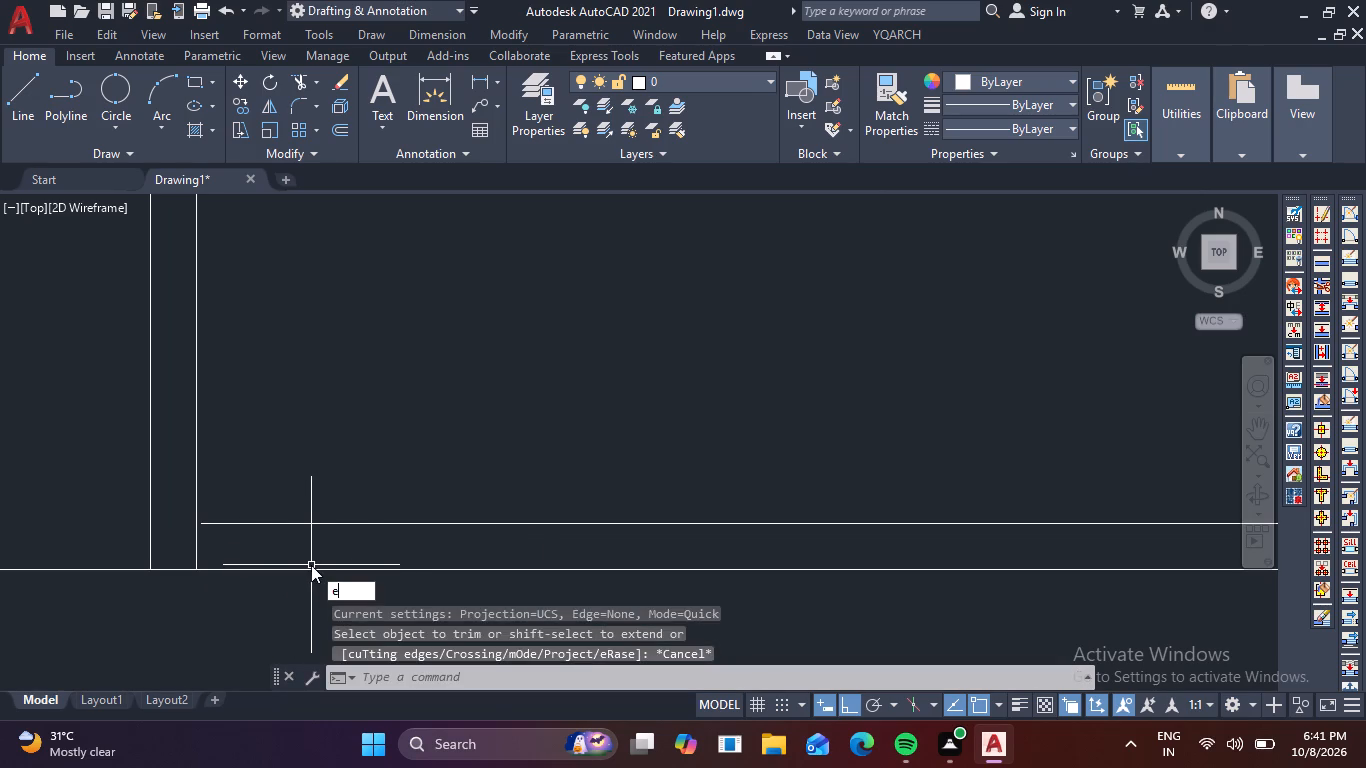
{"action": "key", "text": "x"}
{"action": "key", "text": "space"}
{"action": "left_click", "coordinate": [214, 525]}
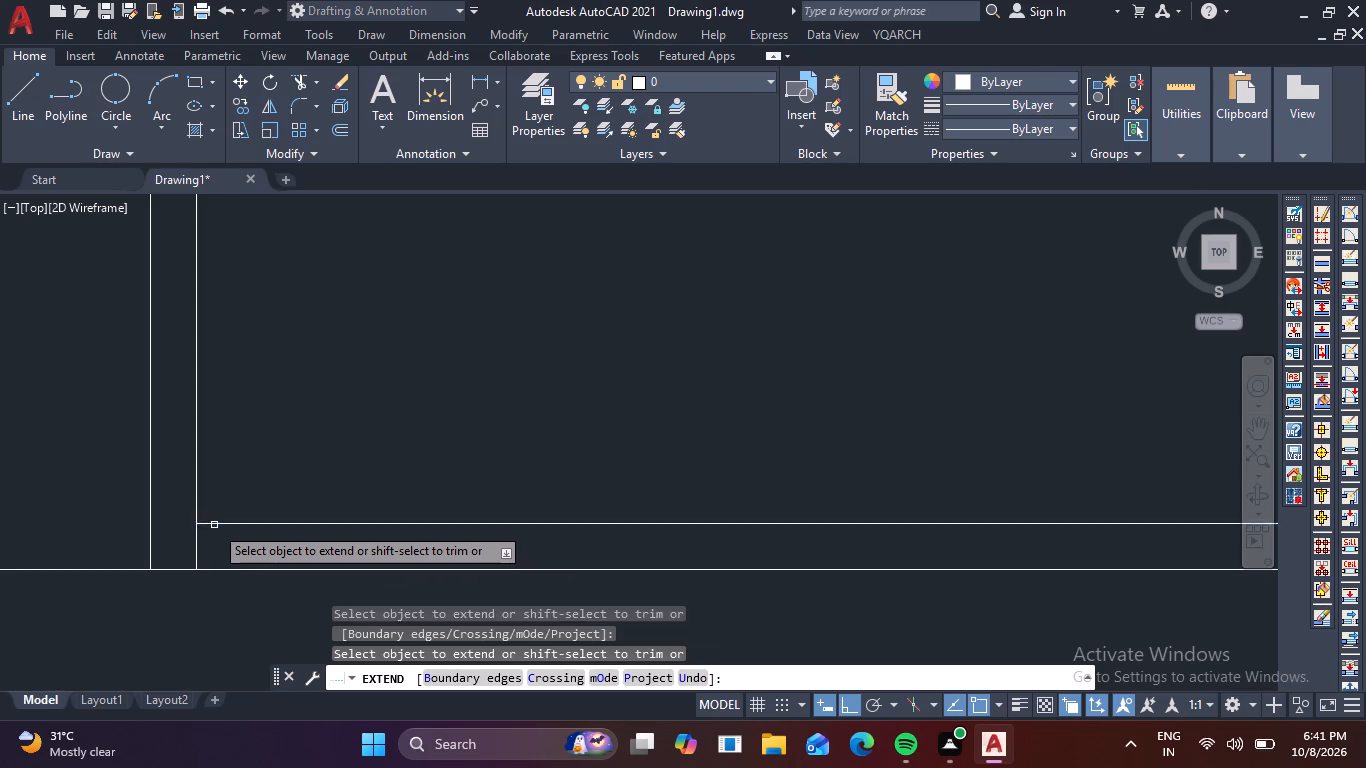
{"action": "key", "text": "Escape"}
{"action": "key", "text": "r"}
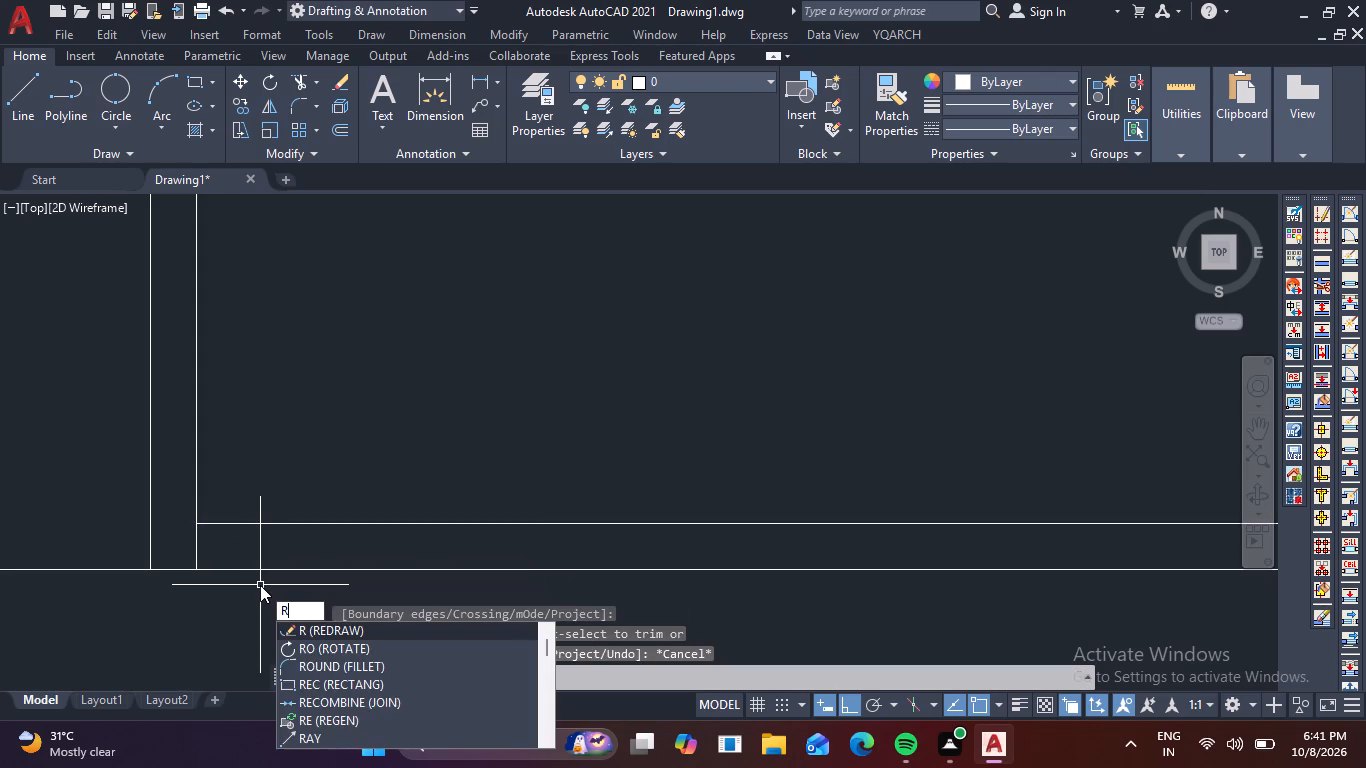
{"action": "key", "text": "Escape"}
{"action": "key", "text": "t"}
{"action": "key", "text": "r"}
{"action": "key", "text": "space"}
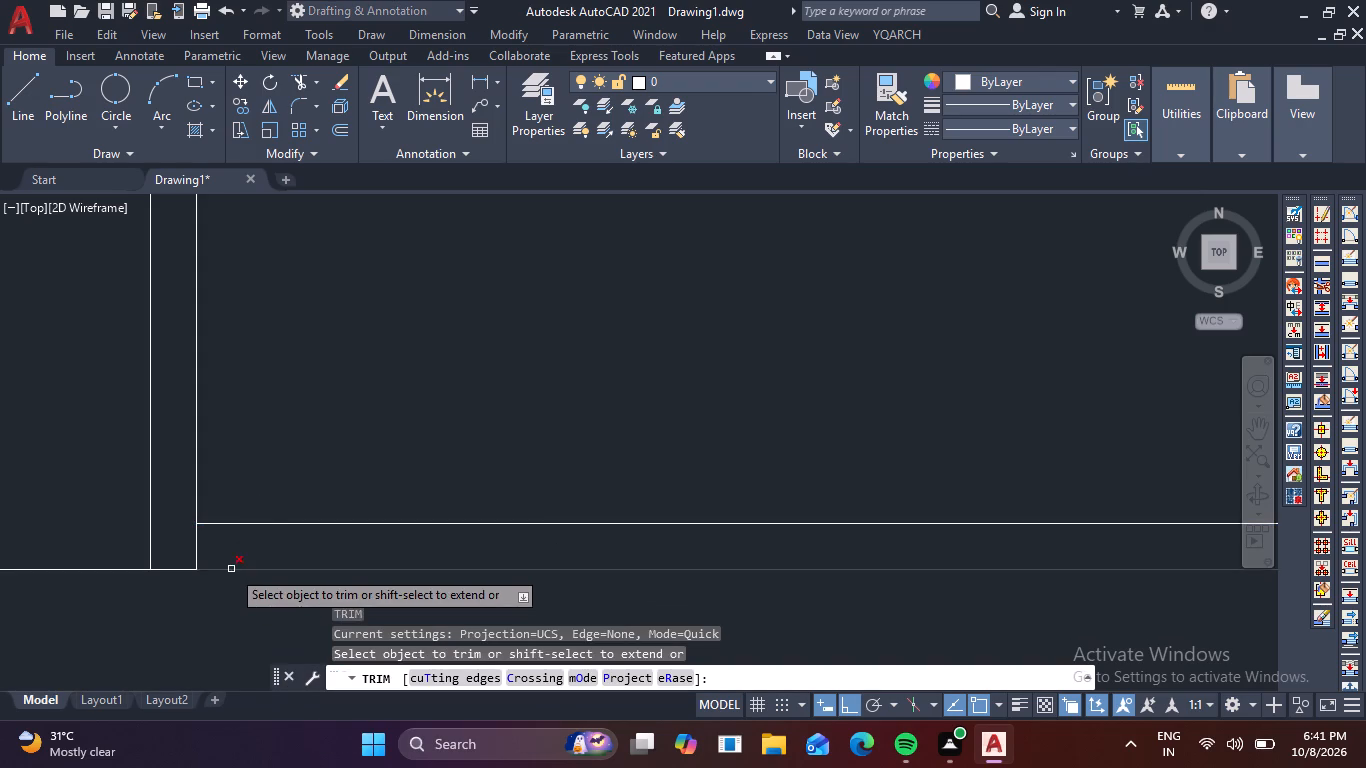
{"action": "left_click", "coordinate": [196, 548]}
{"action": "key", "text": "Escape"}
Trim the bottom line's overhang at the lower panel's right inner side line and that side line's stub below it.
{"action": "scroll", "coordinate": [698, 399], "scroll_direction": "down", "scroll_amount": 2}
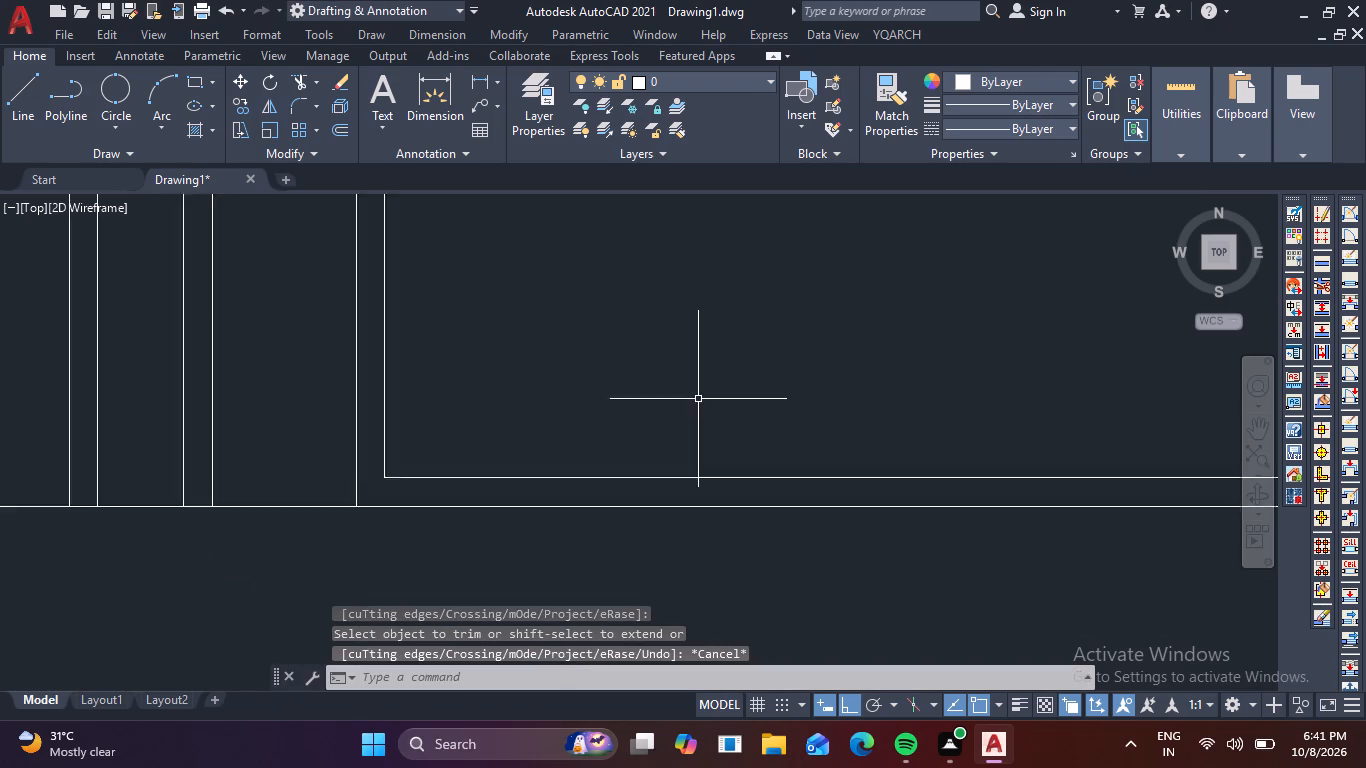
{"action": "scroll", "coordinate": [698, 399], "scroll_direction": "down", "scroll_amount": 2}
{"action": "middle_click_drag", "start_coordinate": [886, 393], "coordinate": [241, 408]}
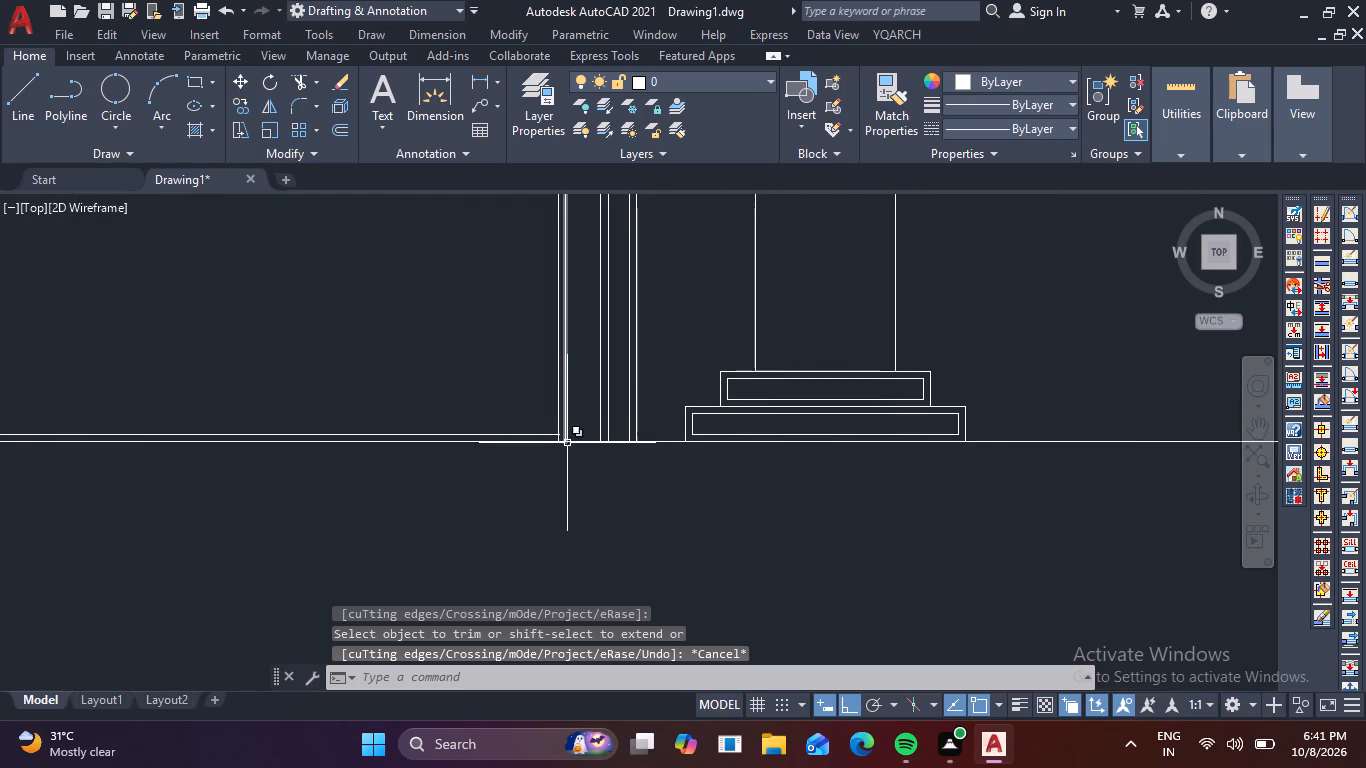
{"action": "scroll", "coordinate": [567, 443], "scroll_direction": "up", "scroll_amount": 6}
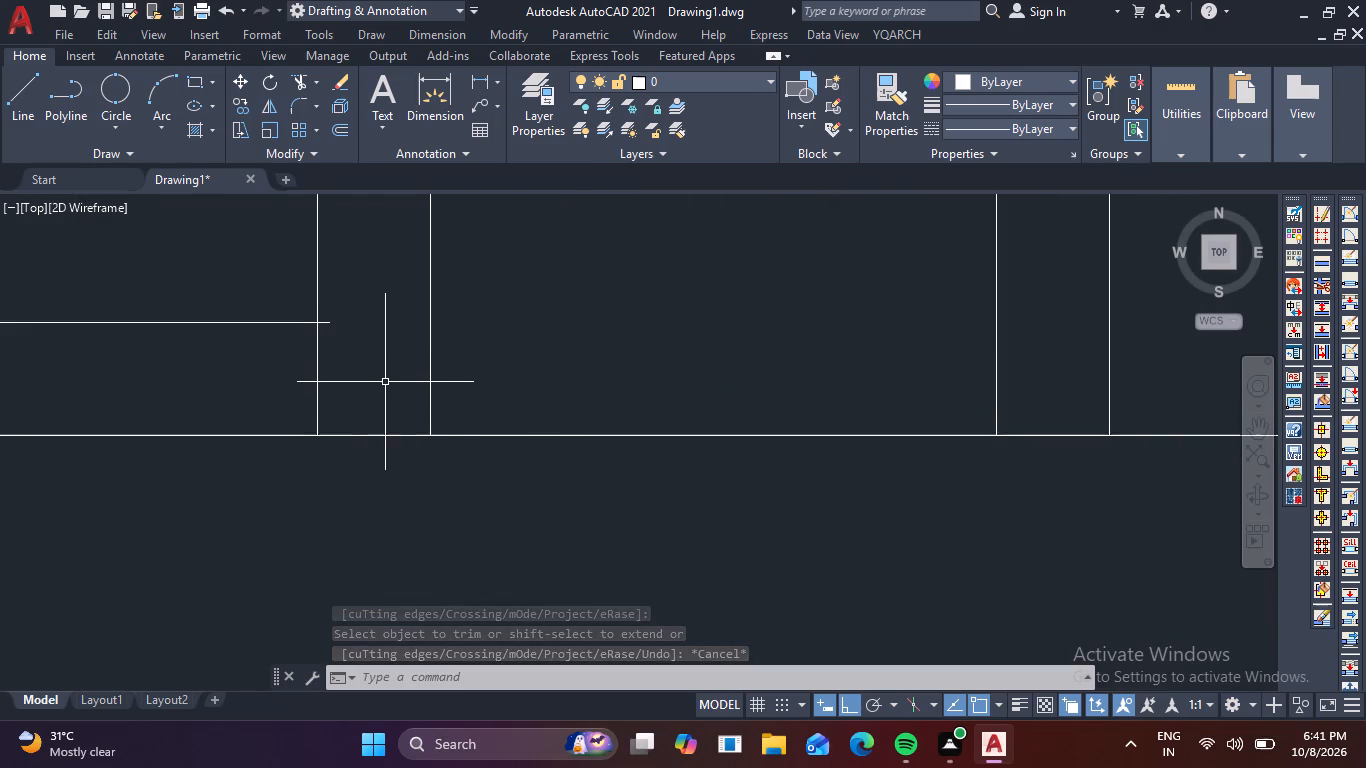
{"action": "type", "text": "tr"}
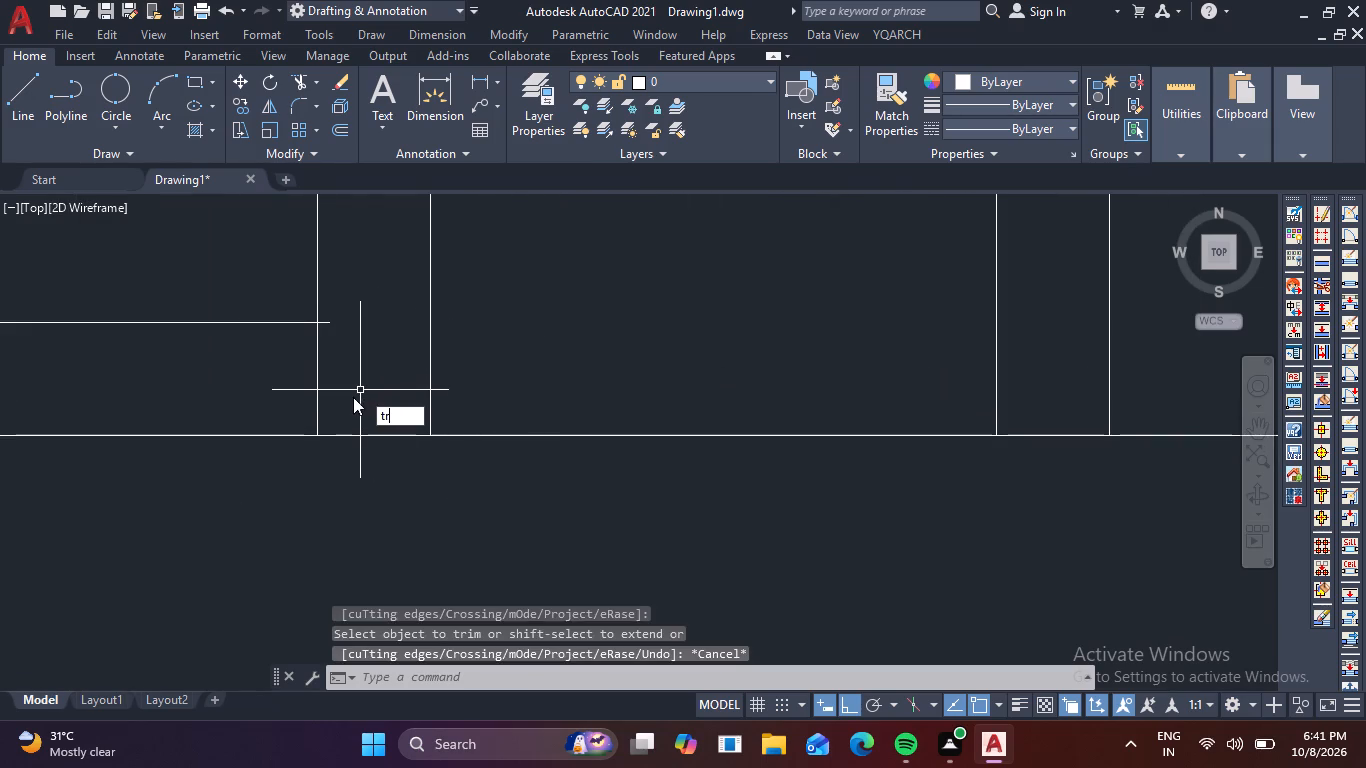
{"action": "key", "text": "space"}
{"action": "left_click", "coordinate": [326, 323]}
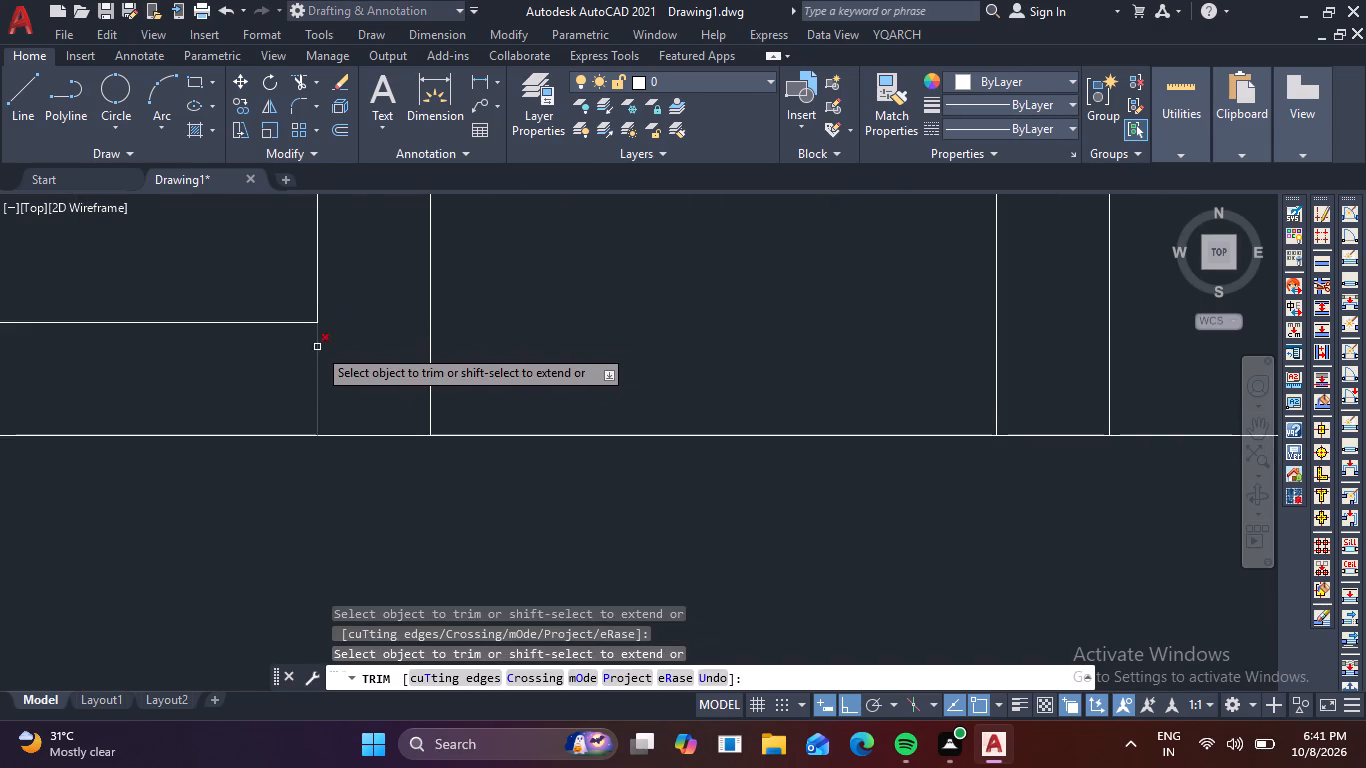
{"action": "left_click", "coordinate": [317, 347]}
{"action": "key", "text": "Escape"}
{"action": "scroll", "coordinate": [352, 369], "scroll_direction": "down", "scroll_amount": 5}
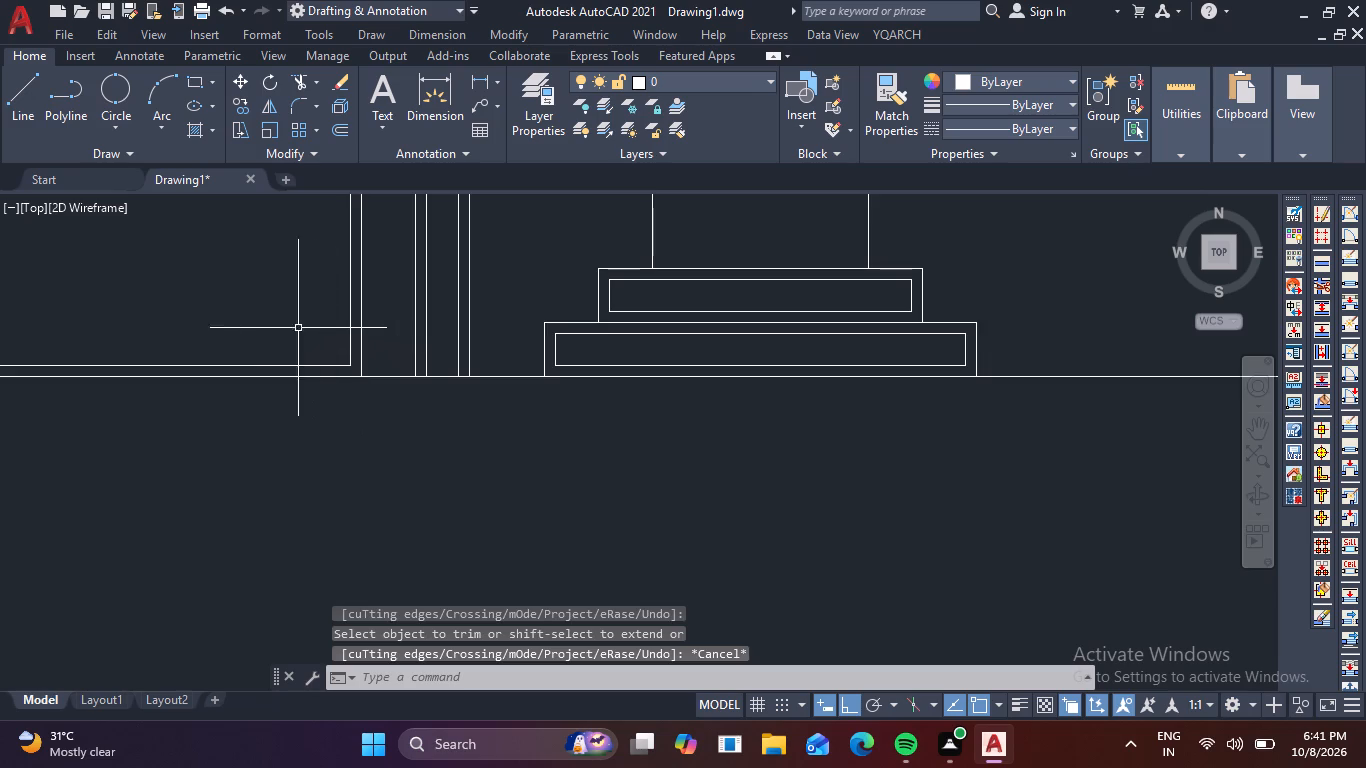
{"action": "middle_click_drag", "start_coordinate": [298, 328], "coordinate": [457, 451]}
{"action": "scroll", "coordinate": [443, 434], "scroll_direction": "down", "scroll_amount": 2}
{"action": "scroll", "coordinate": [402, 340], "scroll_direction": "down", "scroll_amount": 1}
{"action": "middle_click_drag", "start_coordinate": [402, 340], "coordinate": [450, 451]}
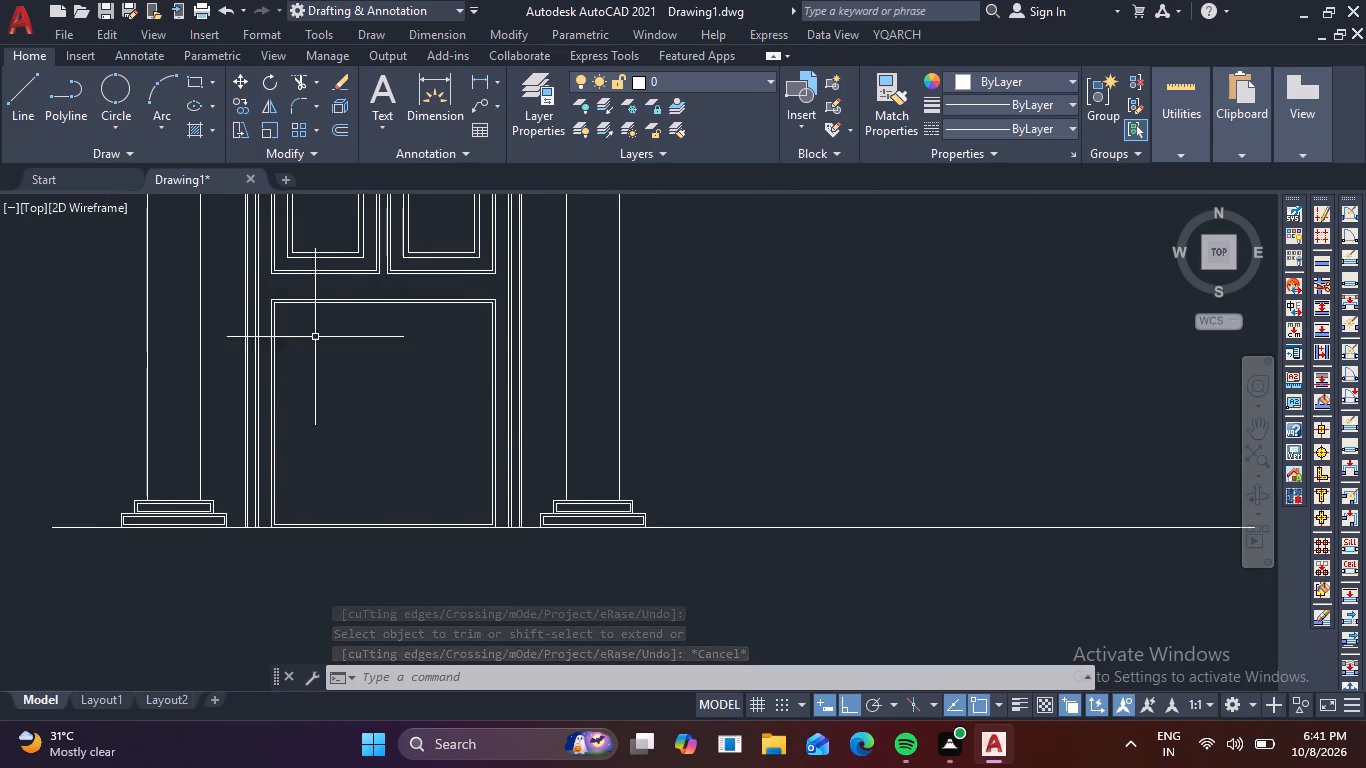
Join the lower panel's outer and inner outline segments, including the raised bottom line, into polylines.
{"action": "left_click", "coordinate": [264, 292]}
{"action": "left_click", "coordinate": [374, 350]}
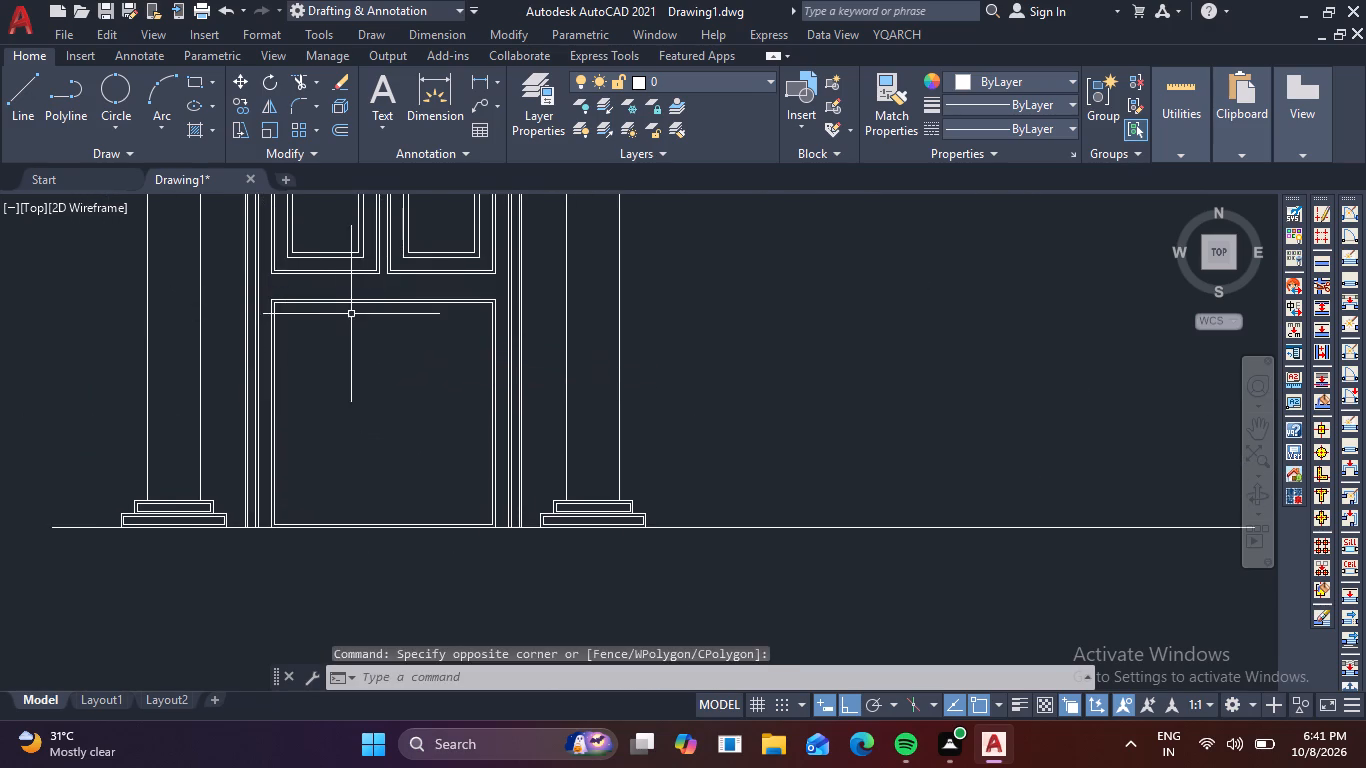
{"action": "left_click", "coordinate": [361, 338]}
{"action": "left_click", "coordinate": [268, 291]}
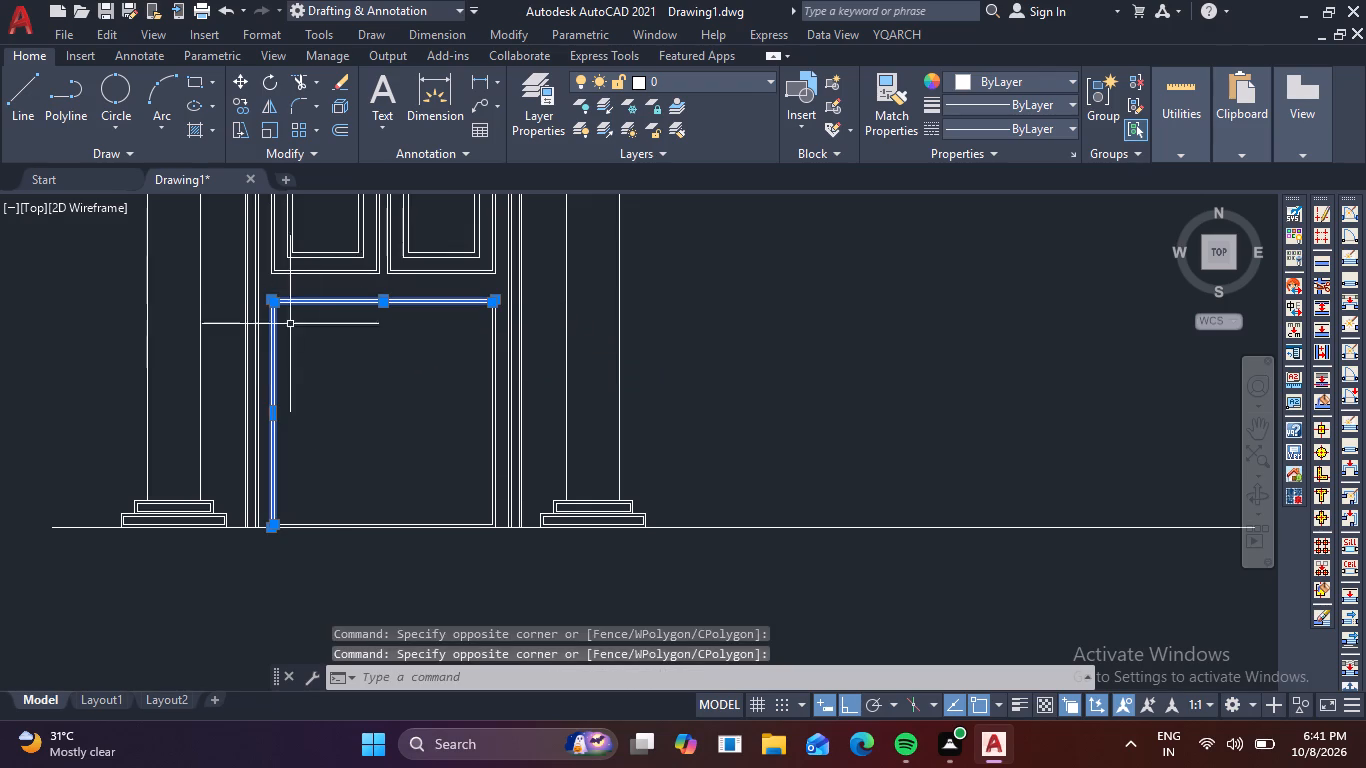
{"action": "left_click", "coordinate": [501, 433]}
{"action": "left_click", "coordinate": [473, 422]}
{"action": "scroll", "coordinate": [442, 468], "scroll_direction": "up", "scroll_amount": 3}
{"action": "middle_click_drag", "start_coordinate": [441, 482], "coordinate": [536, 196]}
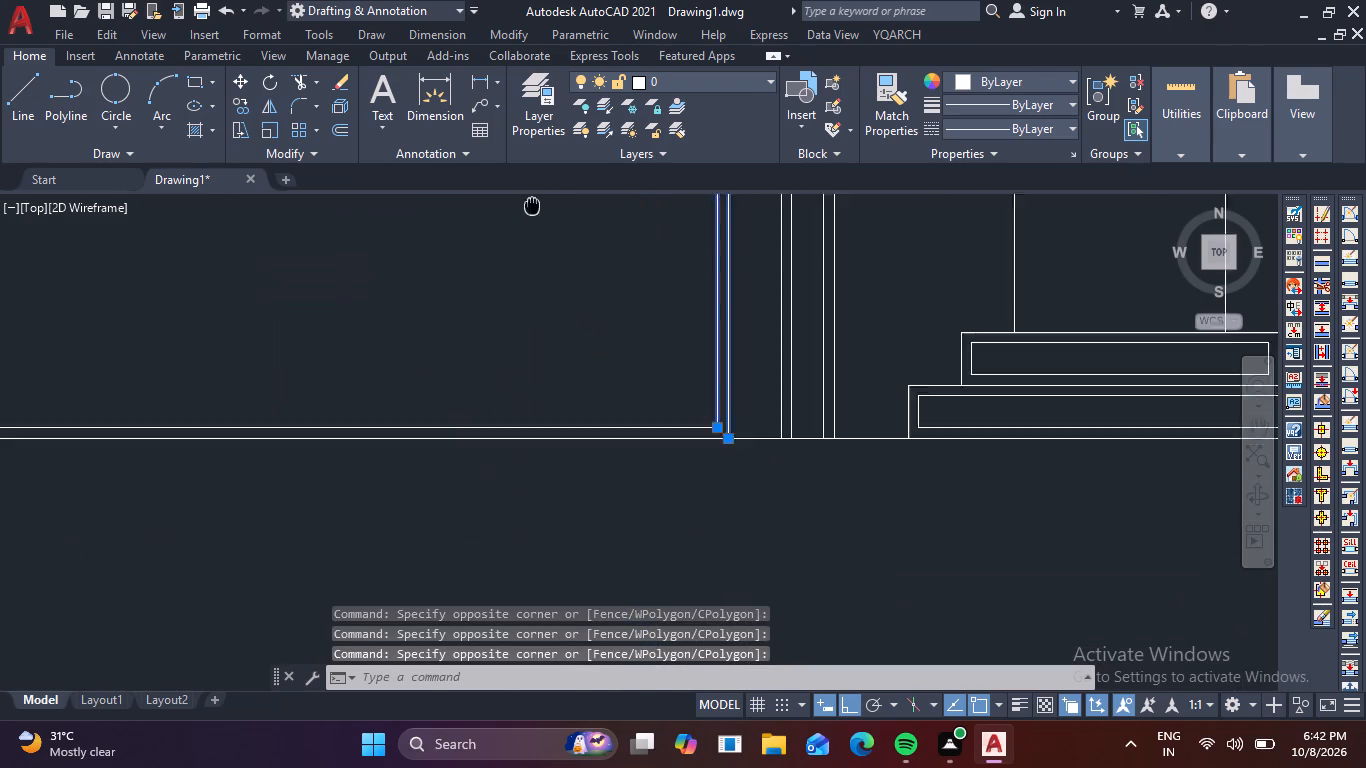
{"action": "middle_click_drag", "start_coordinate": [536, 196], "coordinate": [540, 185]}
{"action": "left_click", "coordinate": [490, 408]}
{"action": "left_click", "coordinate": [472, 391]}
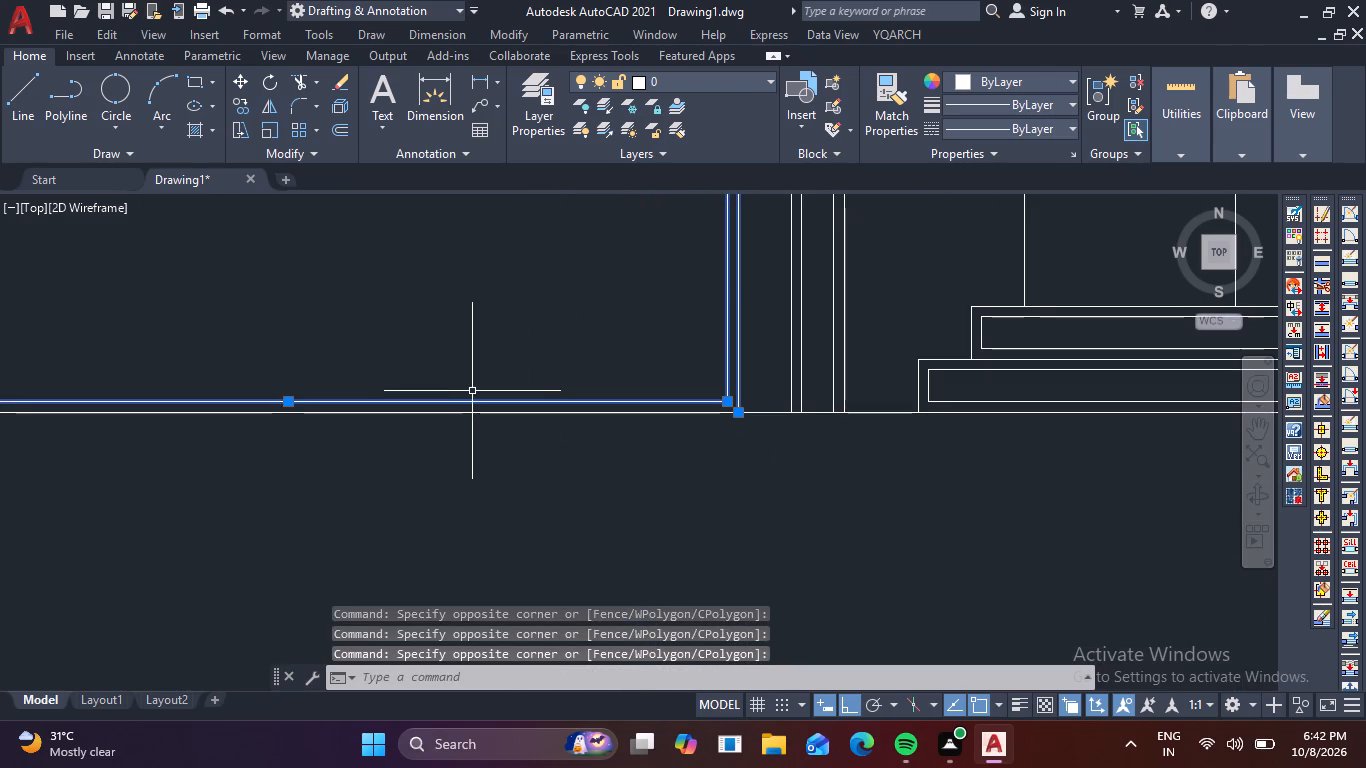
{"action": "key", "text": "j"}
{"action": "key", "text": "space"}
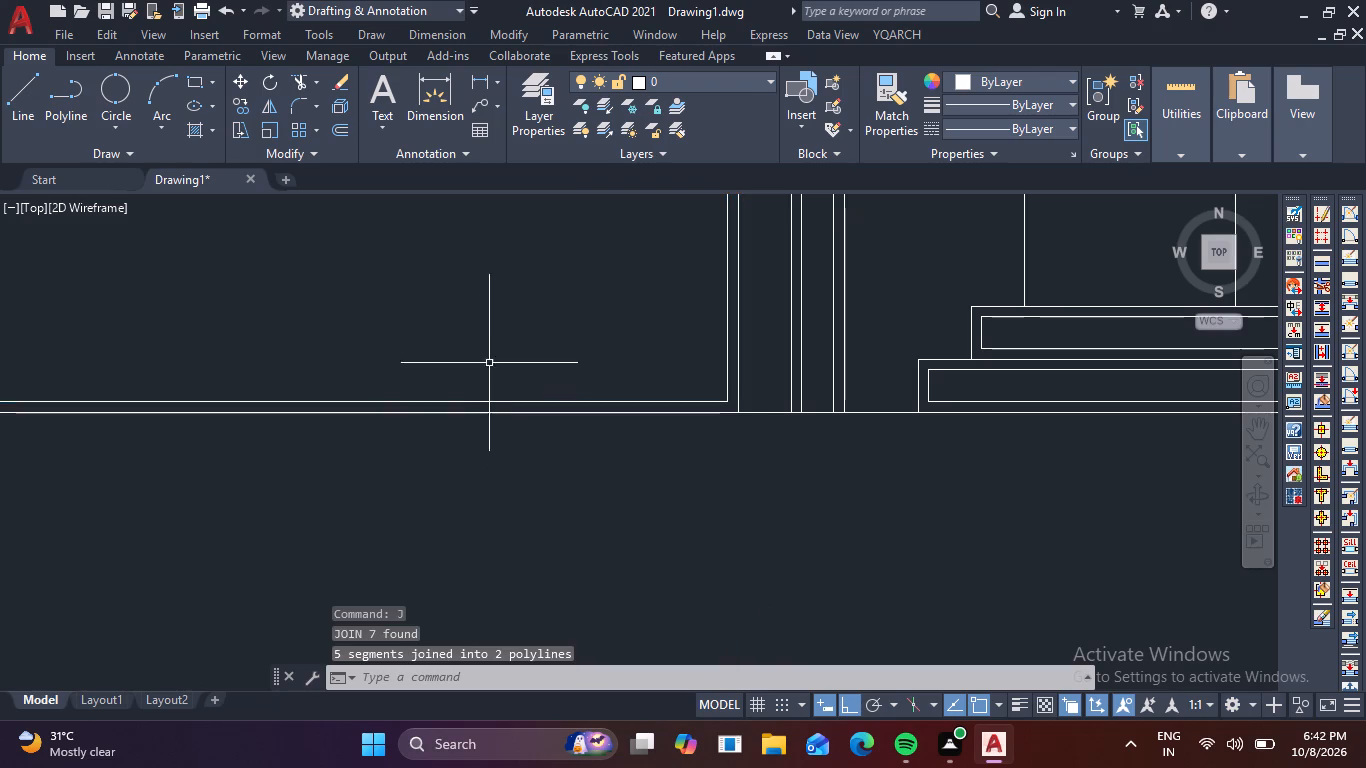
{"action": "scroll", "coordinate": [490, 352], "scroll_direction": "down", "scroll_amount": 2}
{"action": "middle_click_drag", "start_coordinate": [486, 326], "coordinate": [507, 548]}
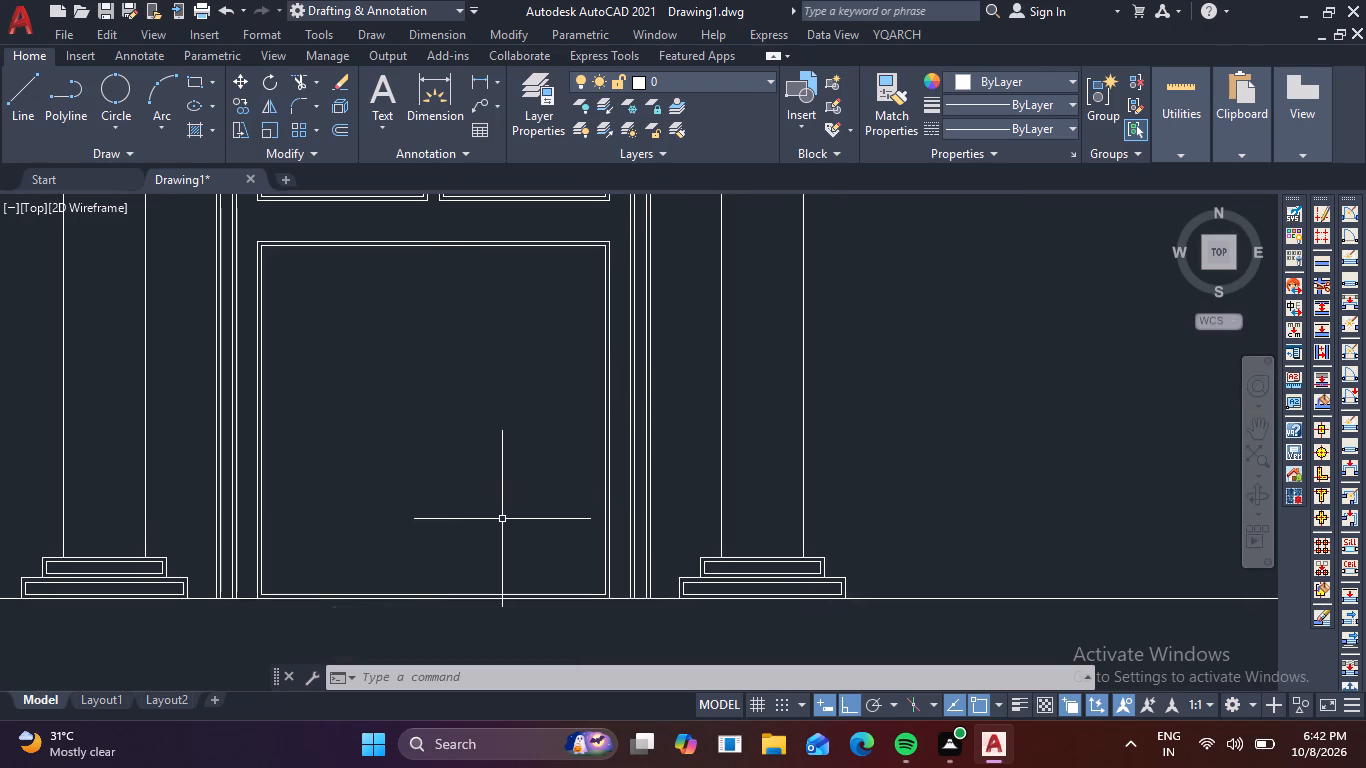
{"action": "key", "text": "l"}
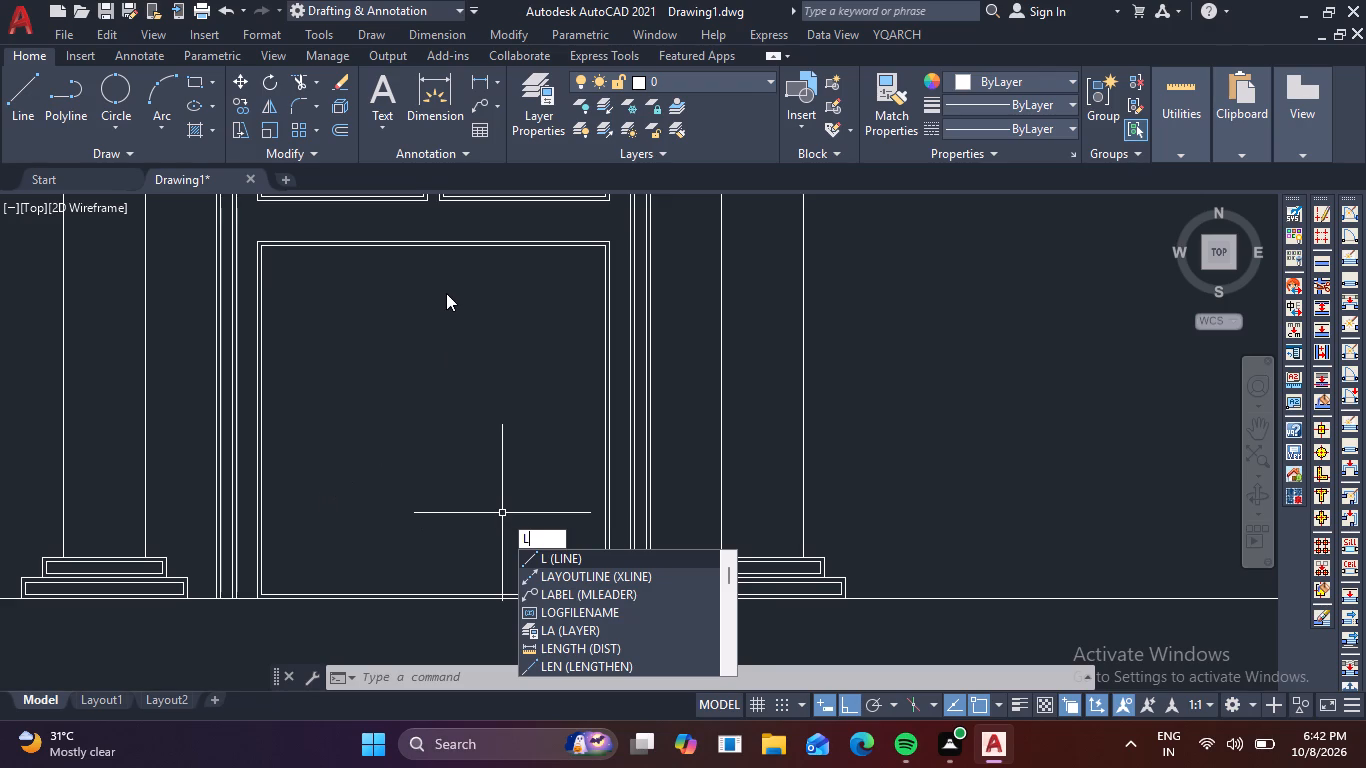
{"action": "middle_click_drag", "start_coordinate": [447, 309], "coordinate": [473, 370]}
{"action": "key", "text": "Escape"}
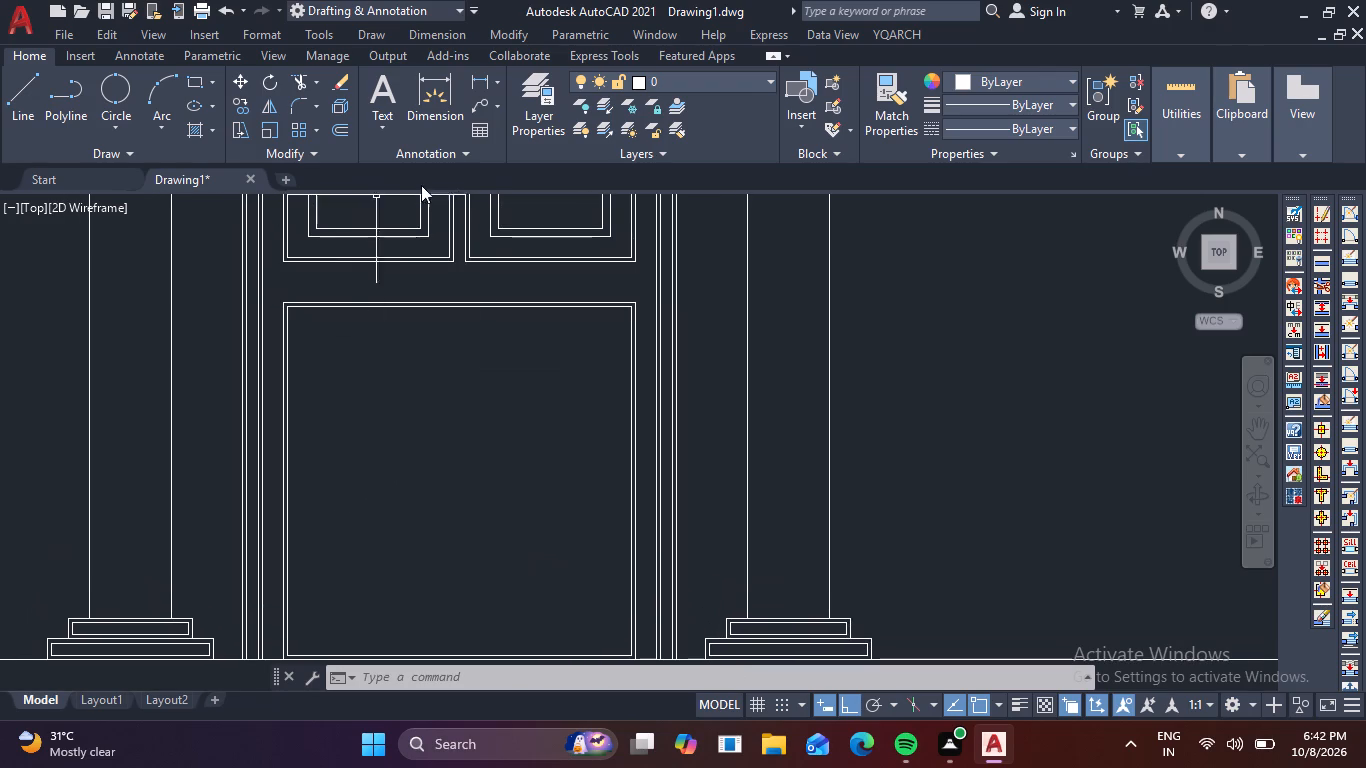
Draw a vertical line about 0.84 long inside the lower panel, aligned with the upper-right panel's left edge, down to the inner bottom line.
{"action": "key", "text": "l"}
{"action": "key", "text": "space"}
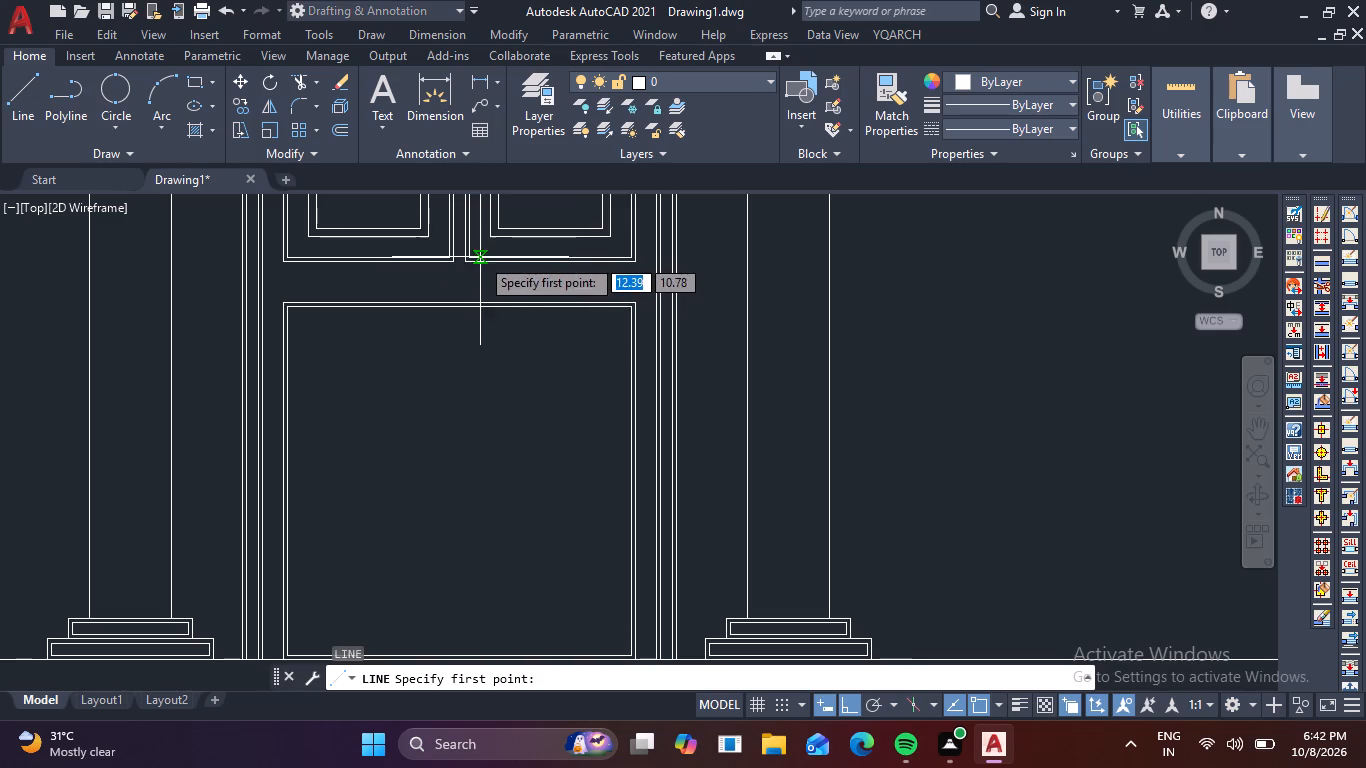
{"action": "scroll", "coordinate": [457, 263], "scroll_direction": "up", "scroll_amount": 2}
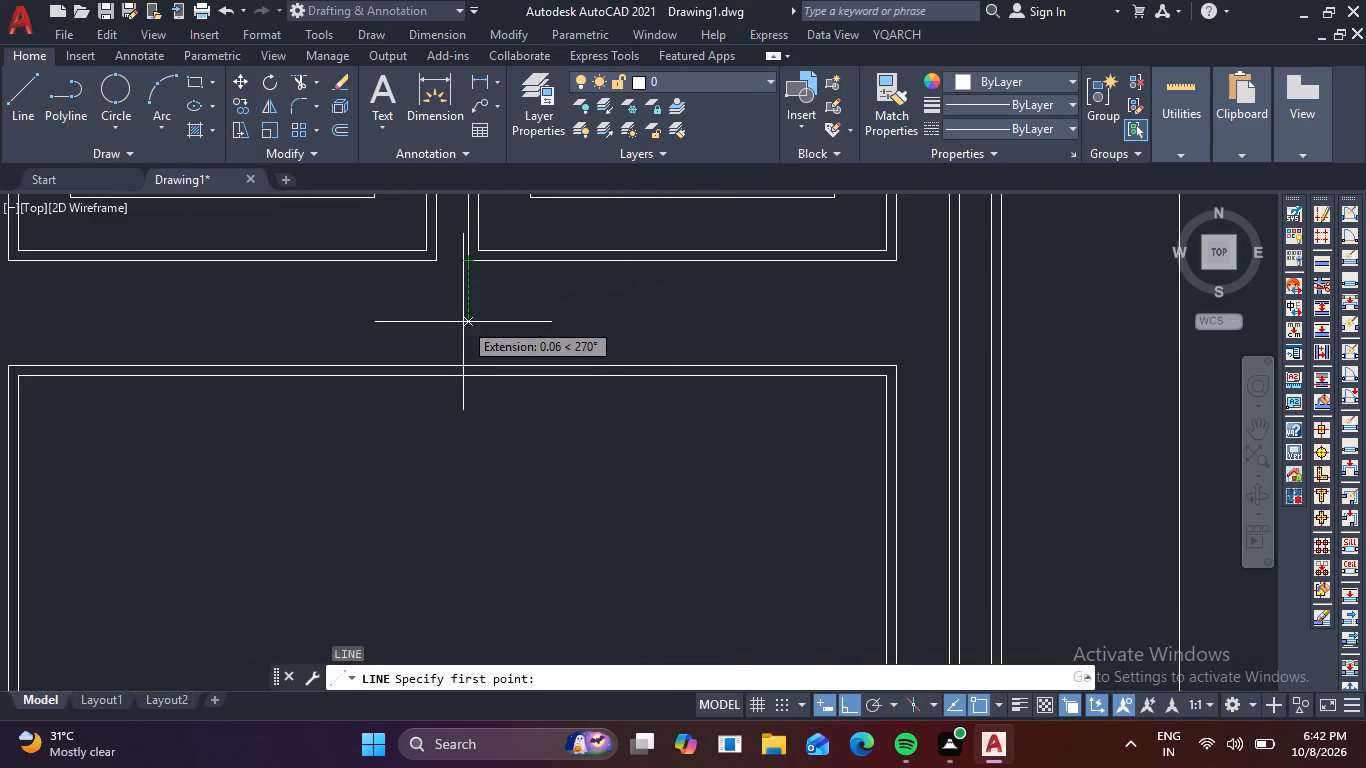
{"action": "left_click", "coordinate": [465, 382]}
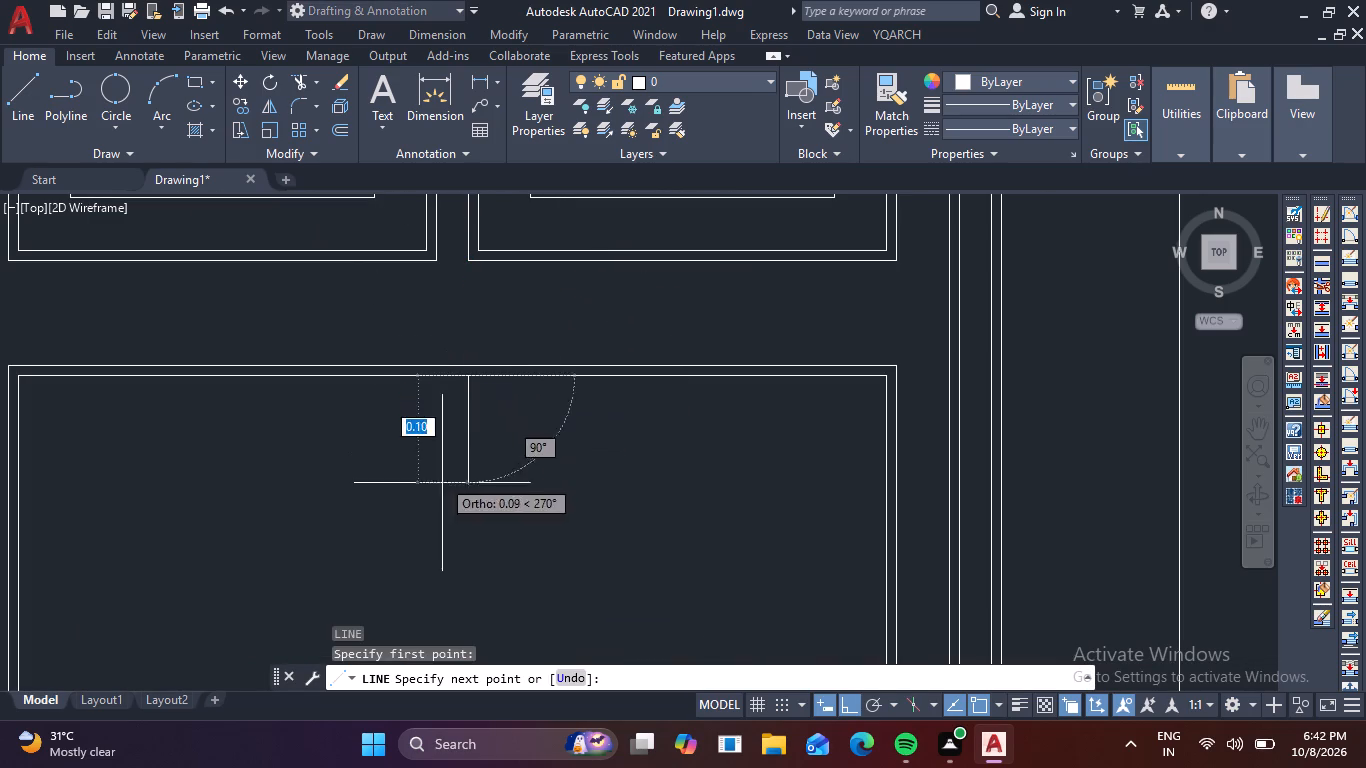
{"action": "middle_click_drag", "start_coordinate": [461, 524], "coordinate": [475, 303]}
{"action": "scroll", "coordinate": [475, 301], "scroll_direction": "down", "scroll_amount": 3}
{"action": "scroll", "coordinate": [469, 500], "scroll_direction": "up", "scroll_amount": 3}
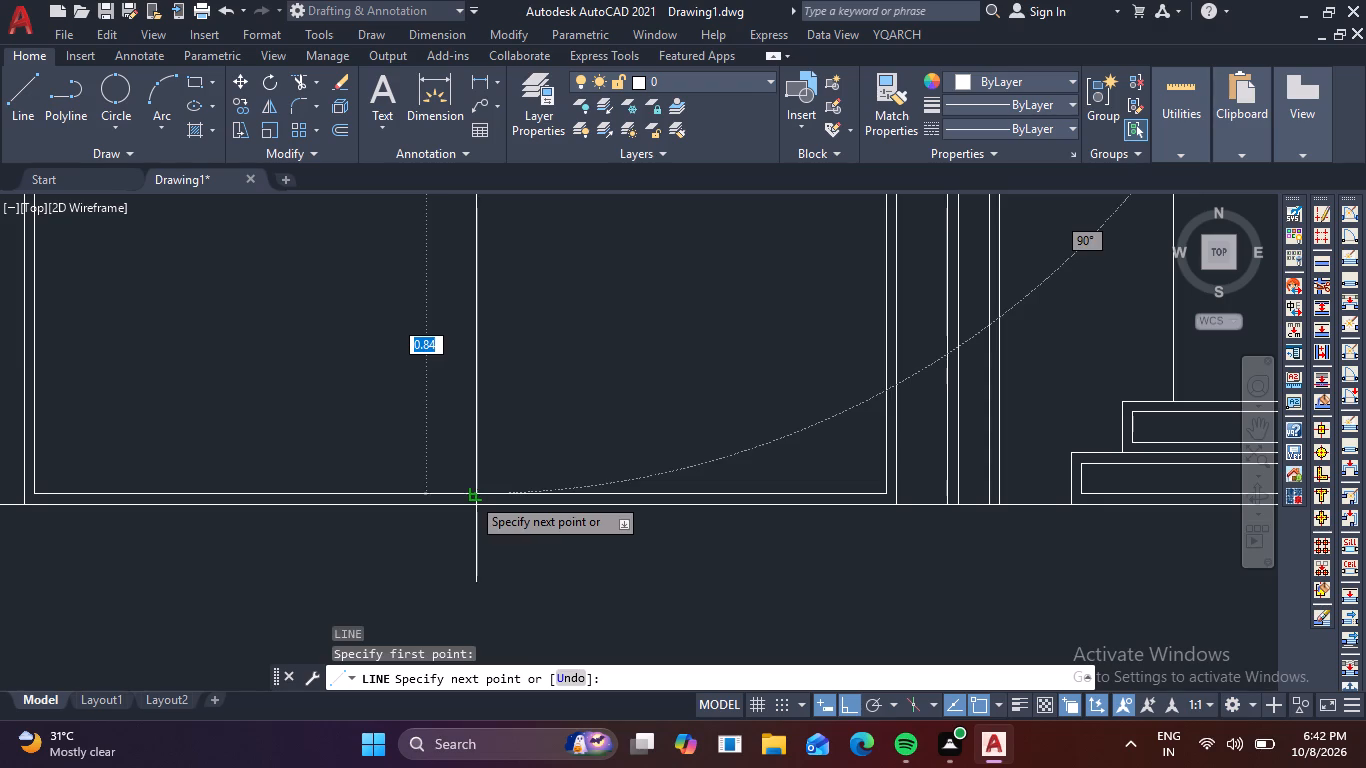
{"action": "left_click", "coordinate": [471, 496]}
{"action": "key", "text": "space"}
Draw a second vertical line about 0.83 long aligned with the upper-left panel's right edge, down to the lower panel's inner bottom line.
{"action": "scroll", "coordinate": [534, 416], "scroll_direction": "down", "scroll_amount": 3}
{"action": "middle_click_drag", "start_coordinate": [559, 374], "coordinate": [571, 402]}
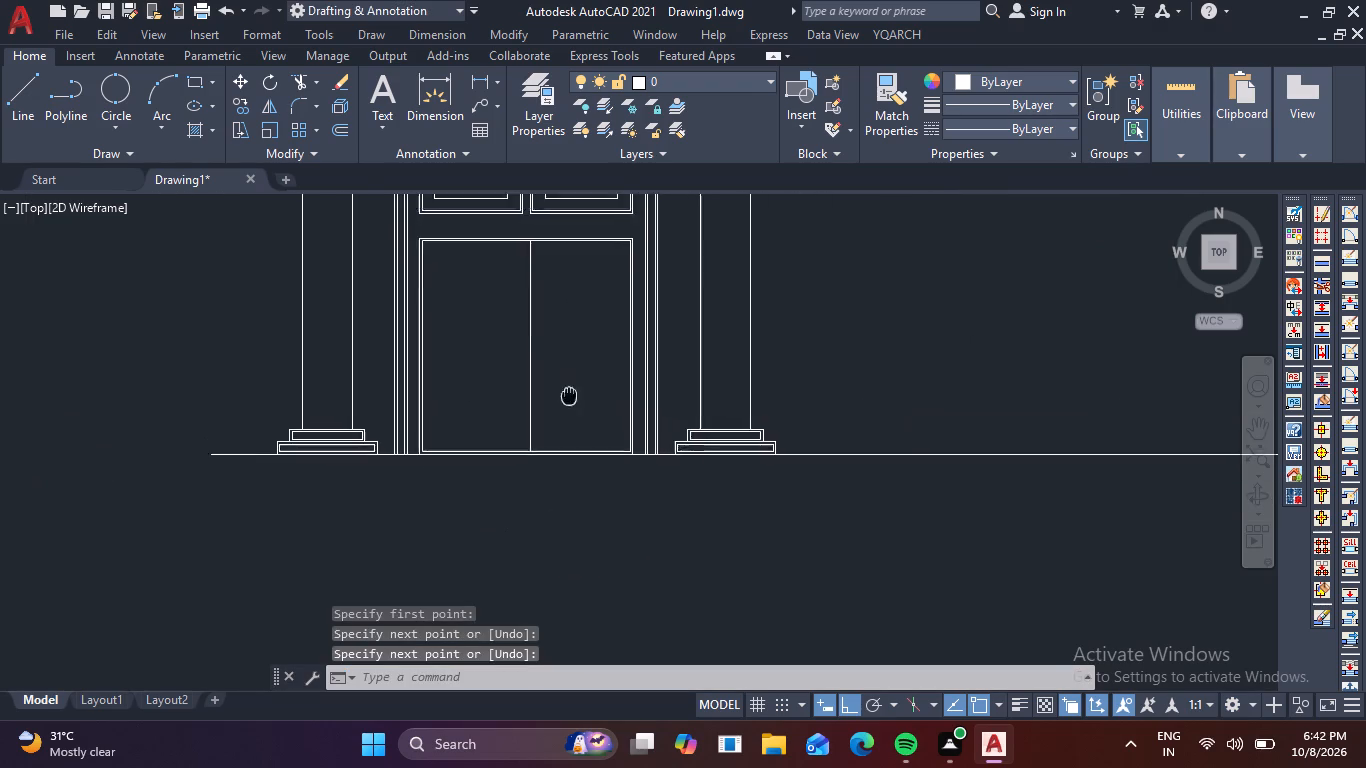
{"action": "middle_click_drag", "start_coordinate": [571, 402], "coordinate": [588, 461]}
{"action": "scroll", "coordinate": [546, 285], "scroll_direction": "up", "scroll_amount": 3}
{"action": "key", "text": "space"}
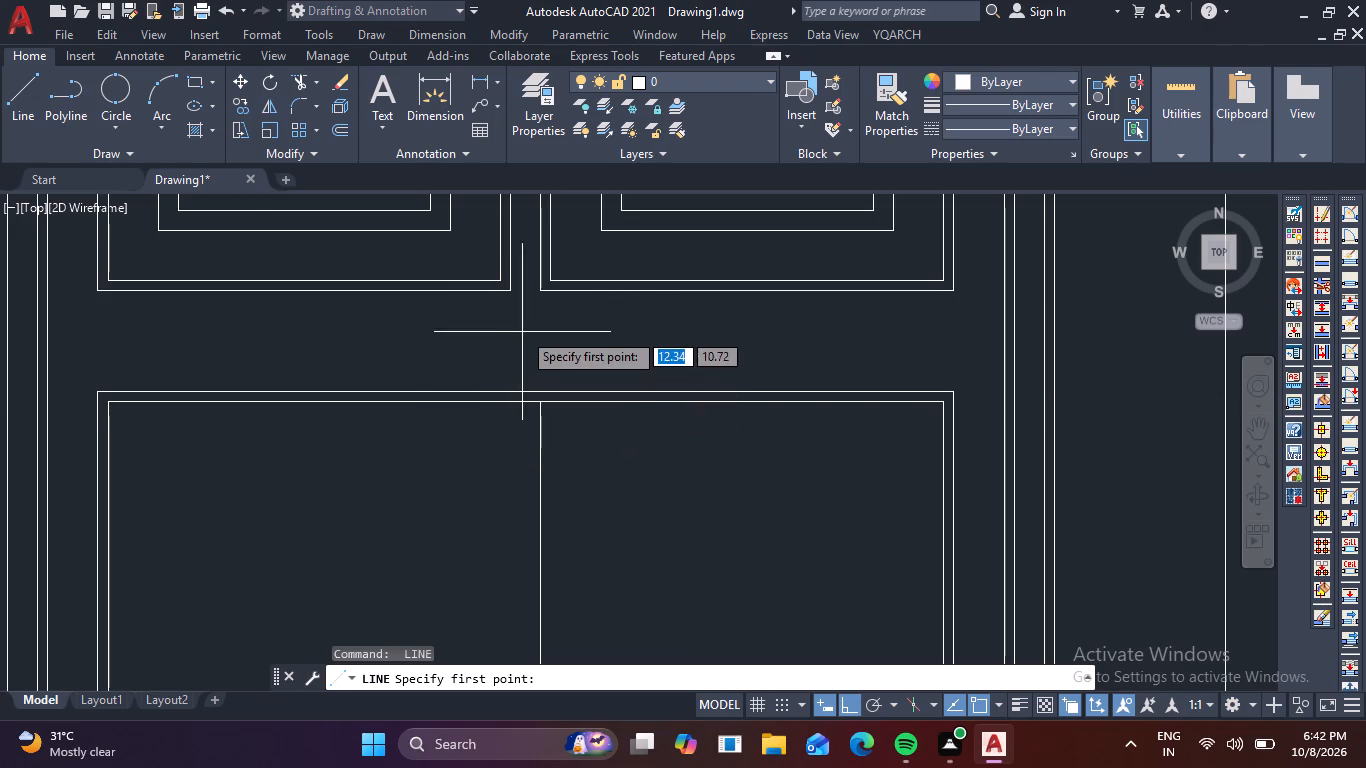
{"action": "left_click", "coordinate": [507, 414]}
{"action": "middle_click_drag", "start_coordinate": [478, 545], "coordinate": [480, 321]}
{"action": "scroll", "coordinate": [478, 545], "scroll_direction": "down", "scroll_amount": 2}
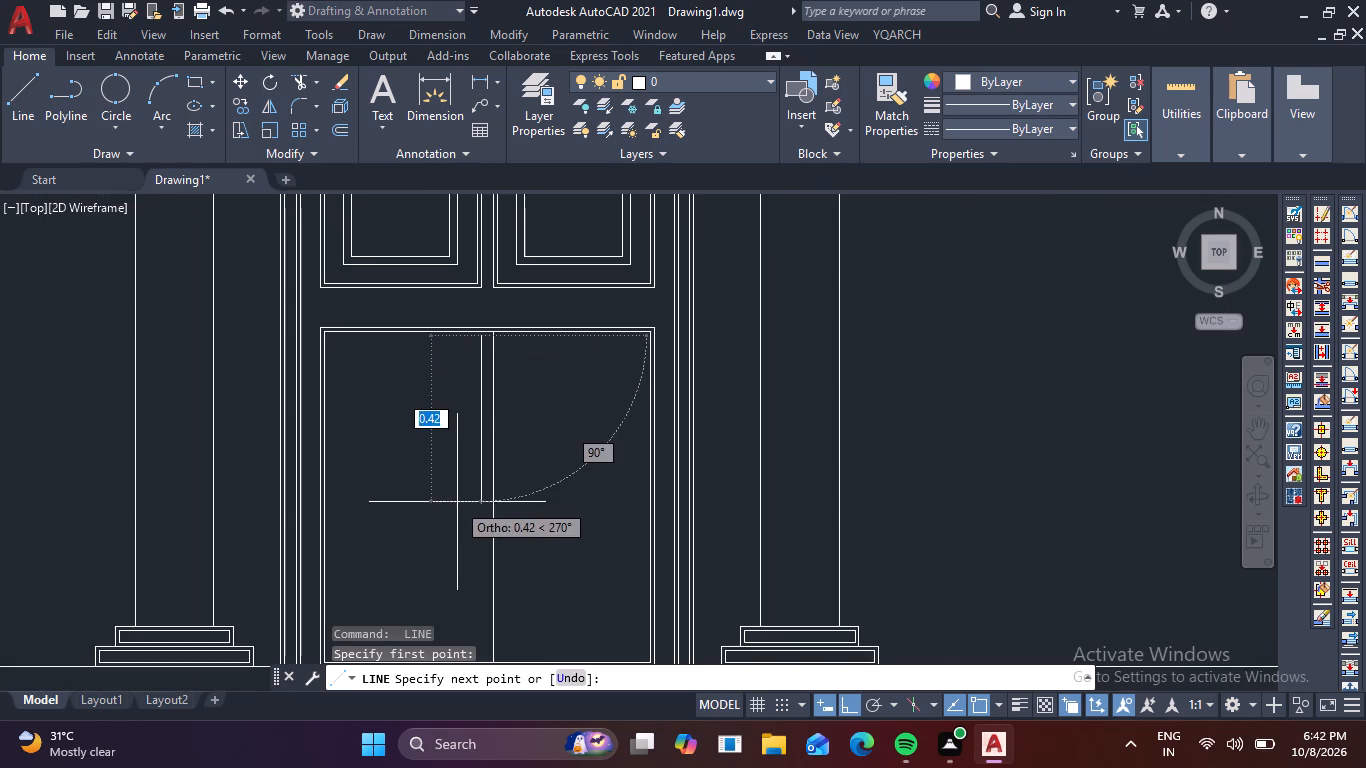
{"action": "middle_click_drag", "start_coordinate": [461, 503], "coordinate": [478, 260]}
{"action": "scroll", "coordinate": [496, 417], "scroll_direction": "up", "scroll_amount": 4}
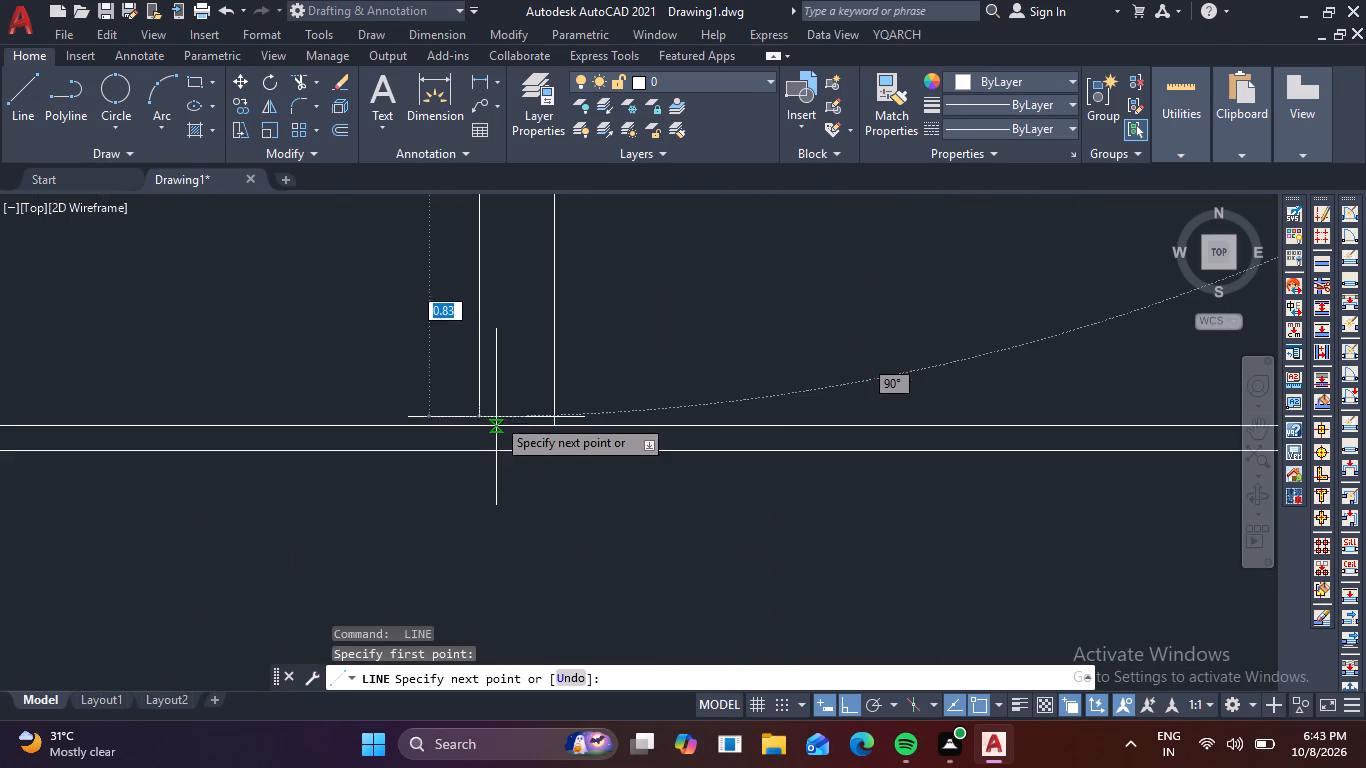
{"action": "left_click", "coordinate": [476, 427]}
{"action": "key", "text": "Escape"}
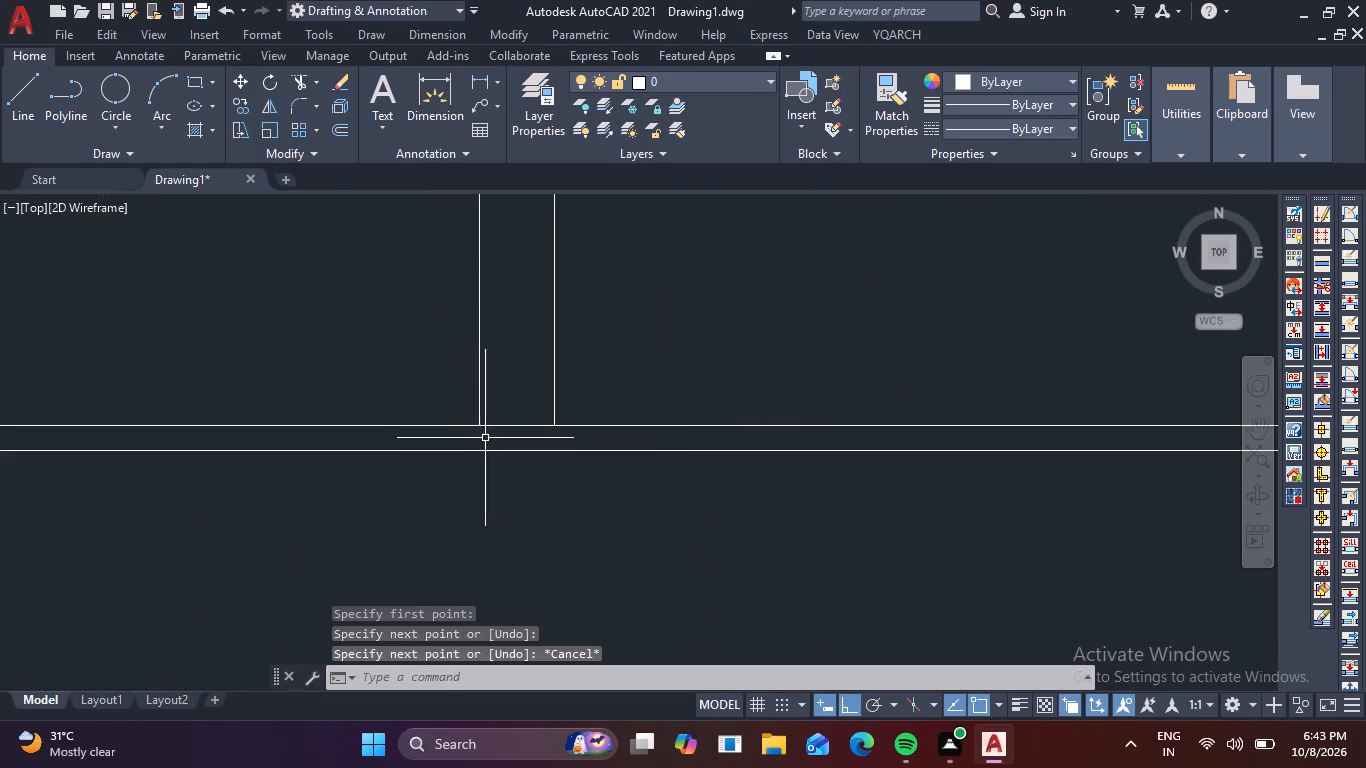
Extend the second vertical line up to the lower panel's inner top line.
{"action": "scroll", "coordinate": [430, 324], "scroll_direction": "down", "scroll_amount": 4}
{"action": "middle_click_drag", "start_coordinate": [430, 295], "coordinate": [447, 572]}
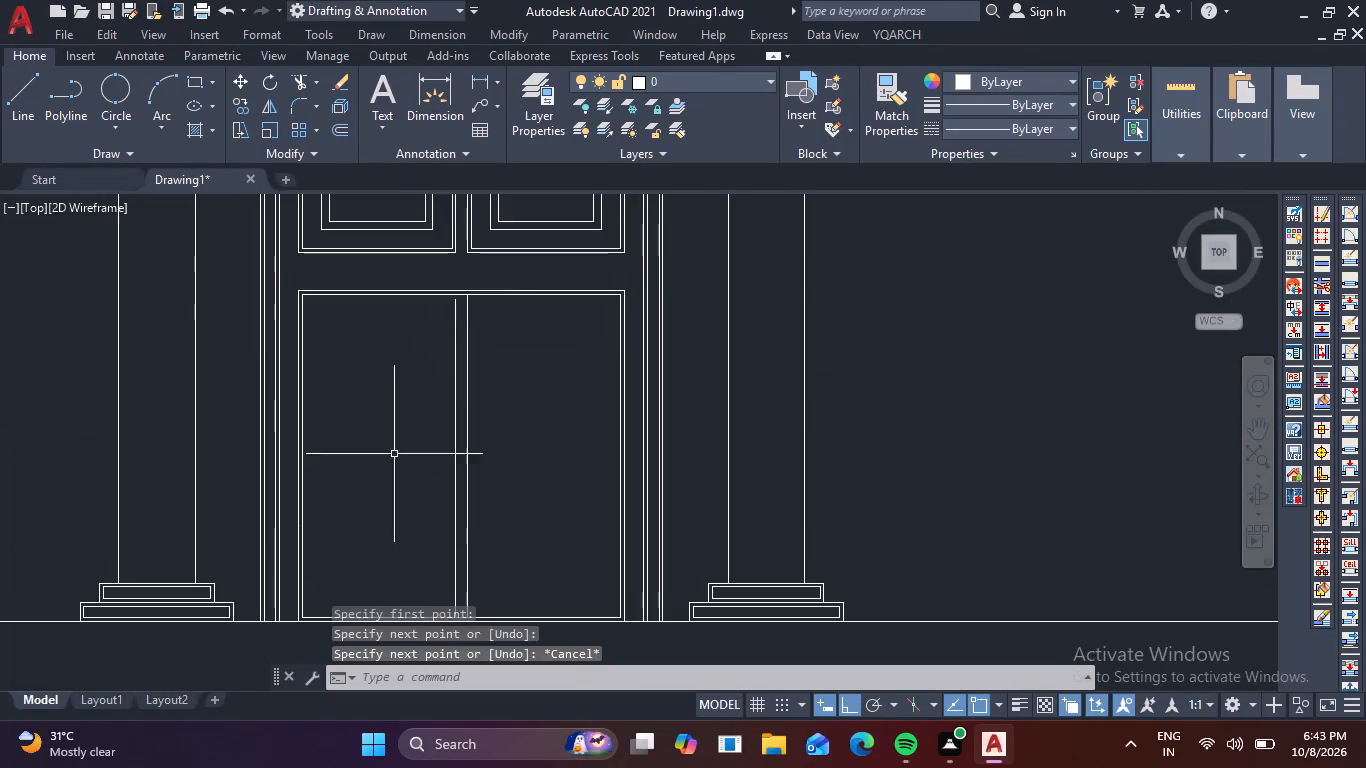
{"action": "scroll", "coordinate": [479, 288], "scroll_direction": "up", "scroll_amount": 4}
{"action": "type", "text": "ex"}
{"action": "key", "text": "space"}
{"action": "left_click_drag", "start_coordinate": [280, 386], "coordinate": [349, 388]}
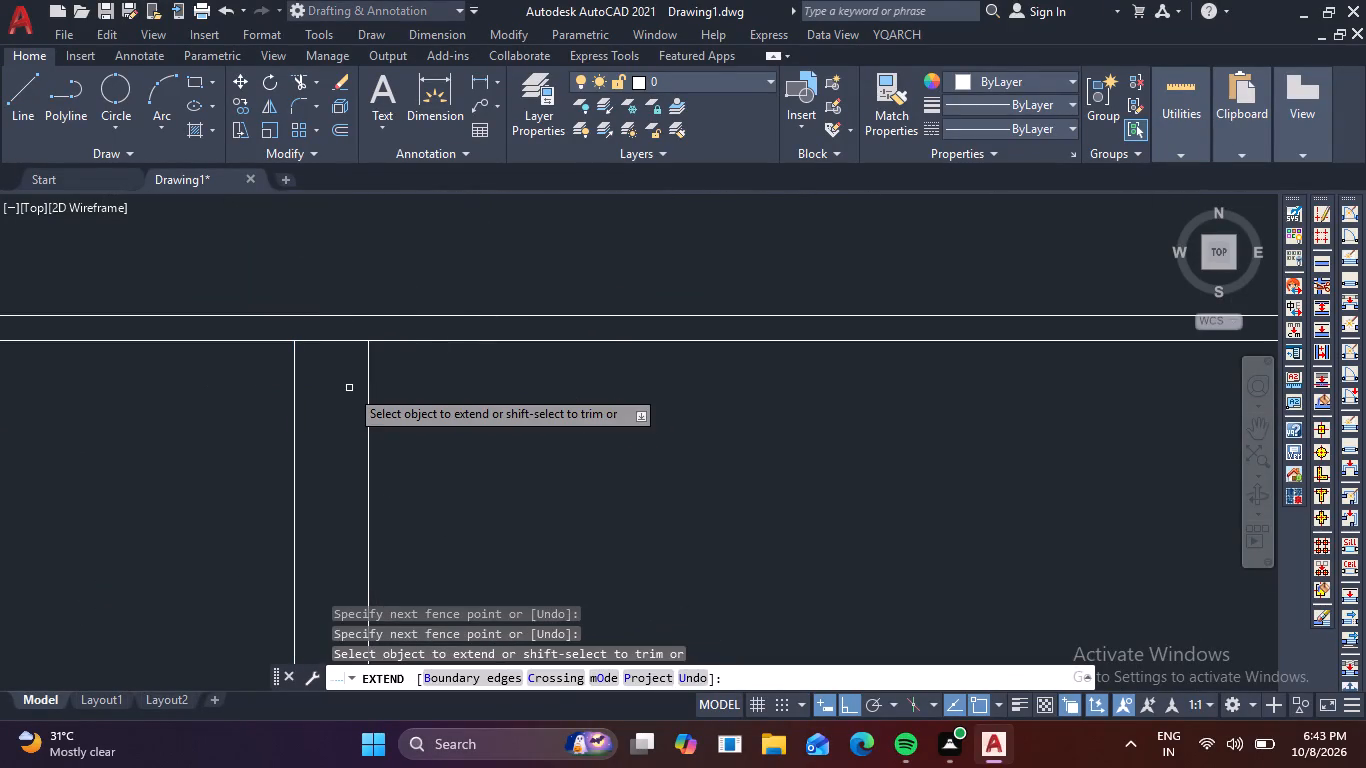
{"action": "key", "text": "Escape"}
Trim the lower panel's inner bottom and top lines between the two vertical dividing lines.
{"action": "scroll", "coordinate": [353, 396], "scroll_direction": "down", "scroll_amount": 2}
{"action": "middle_click_drag", "start_coordinate": [471, 456], "coordinate": [501, 293]}
{"action": "scroll", "coordinate": [501, 299], "scroll_direction": "down", "scroll_amount": 3}
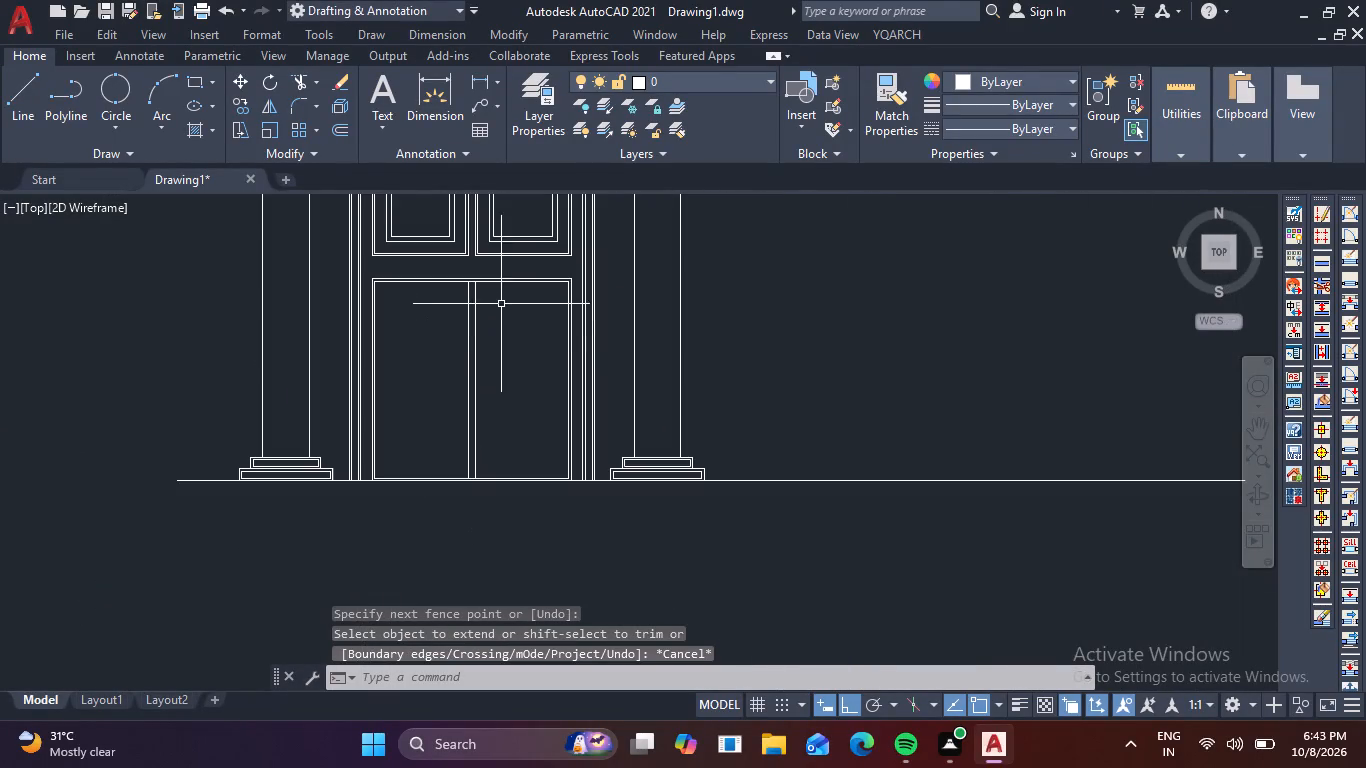
{"action": "scroll", "coordinate": [456, 501], "scroll_direction": "up", "scroll_amount": 3}
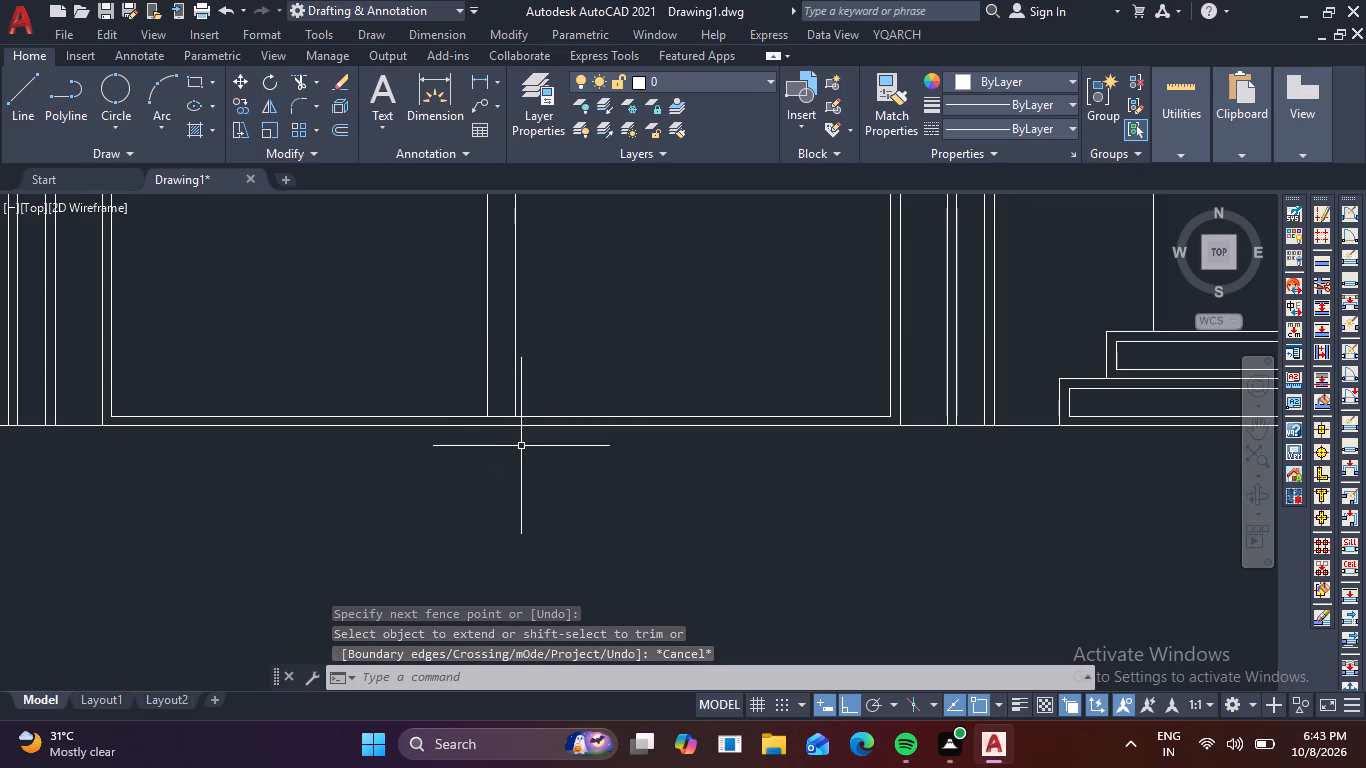
{"action": "type", "text": "tr"}
{"action": "key", "text": "space"}
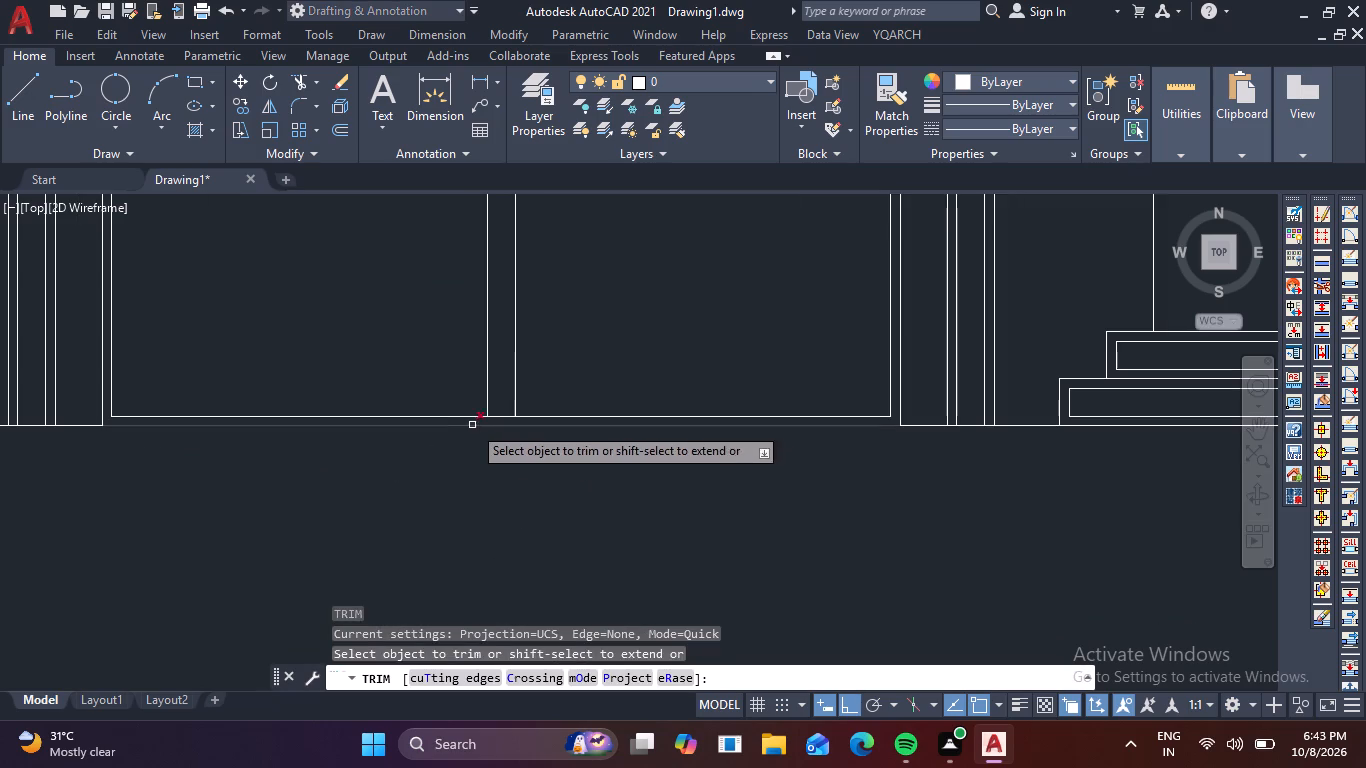
{"action": "left_click", "coordinate": [496, 417]}
{"action": "scroll", "coordinate": [547, 376], "scroll_direction": "down", "scroll_amount": 3}
{"action": "middle_click_drag", "start_coordinate": [601, 322], "coordinate": [570, 497]}
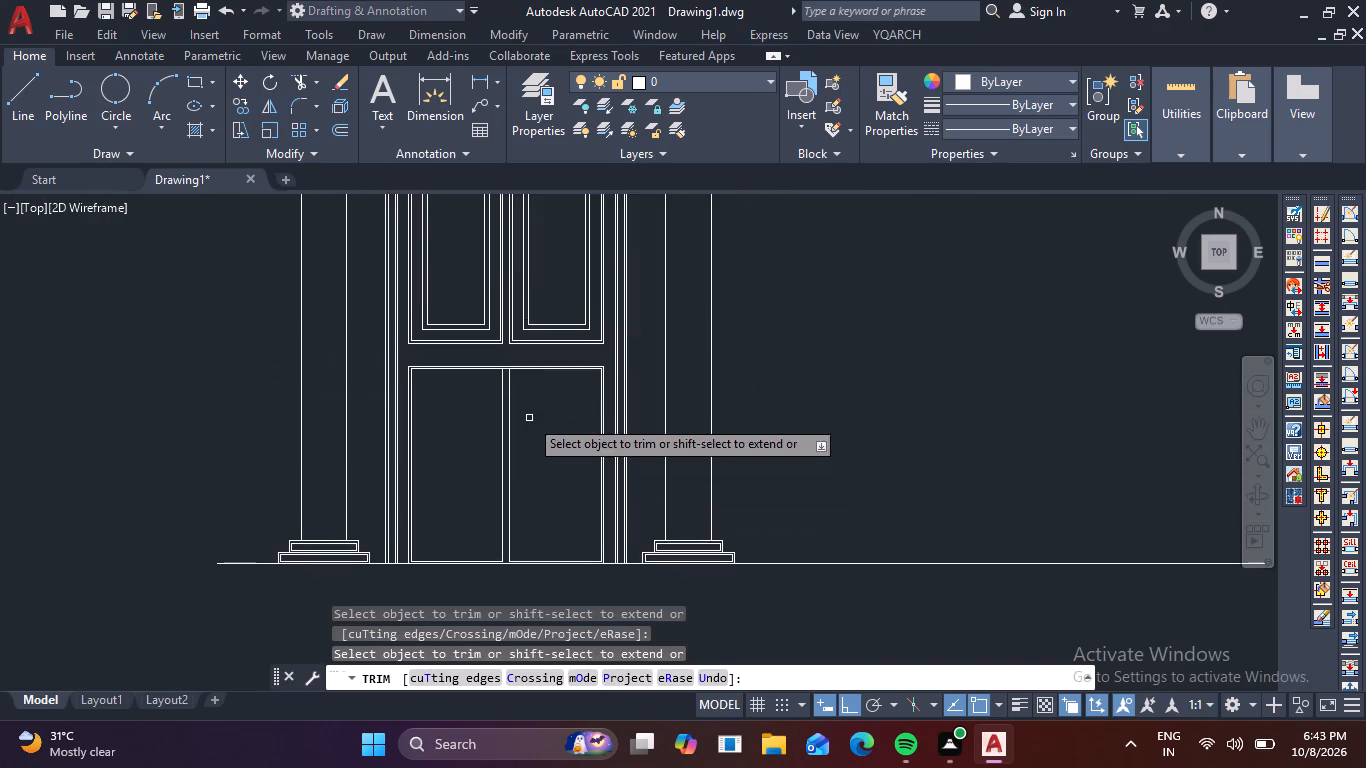
{"action": "scroll", "coordinate": [520, 388], "scroll_direction": "up", "scroll_amount": 4}
{"action": "left_click", "coordinate": [401, 264]}
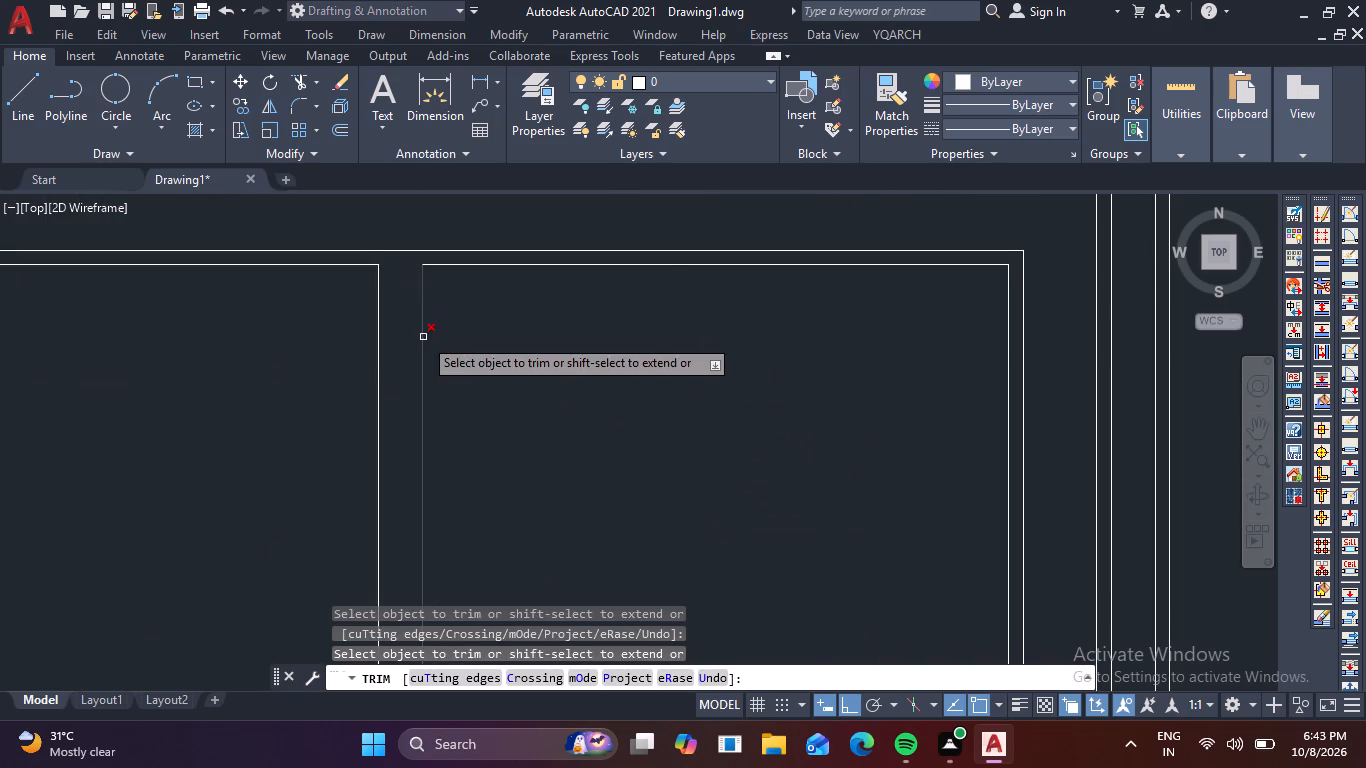
{"action": "key", "text": "Escape"}
Join the lower panel's inner lines and the two vertical dividers into closed left and right outlines.
{"action": "scroll", "coordinate": [437, 431], "scroll_direction": "down", "scroll_amount": 3}
{"action": "middle_click_drag", "start_coordinate": [534, 452], "coordinate": [554, 354]}
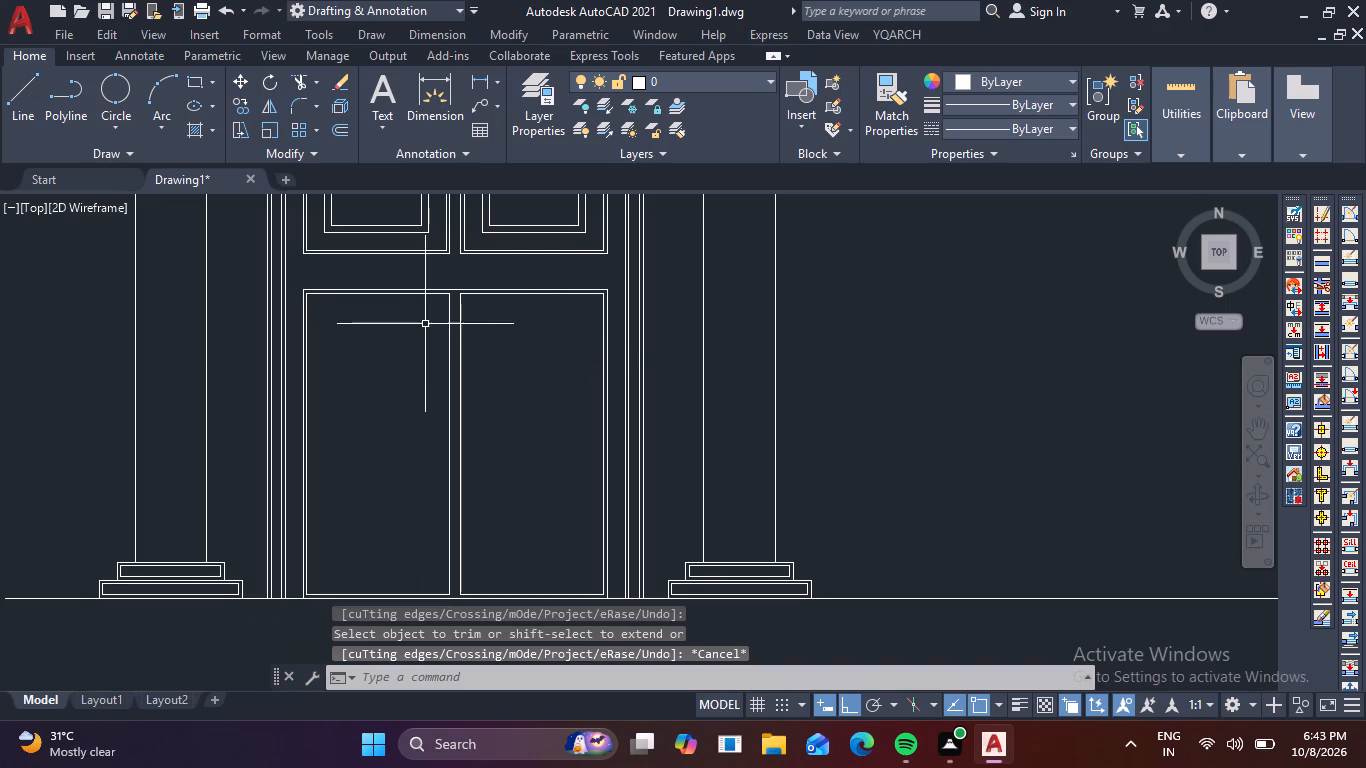
{"action": "left_click", "coordinate": [412, 318]}
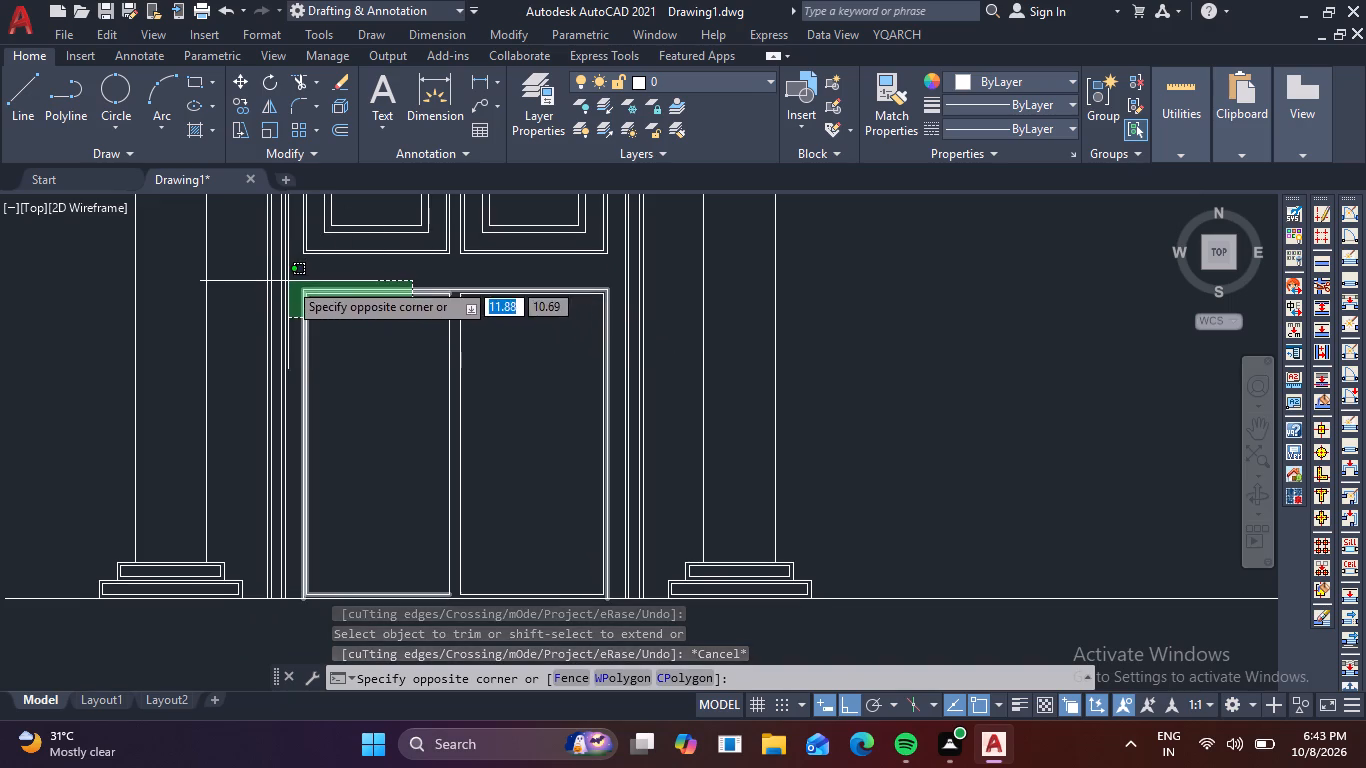
{"action": "left_click", "coordinate": [481, 292]}
{"action": "left_click", "coordinate": [471, 331]}
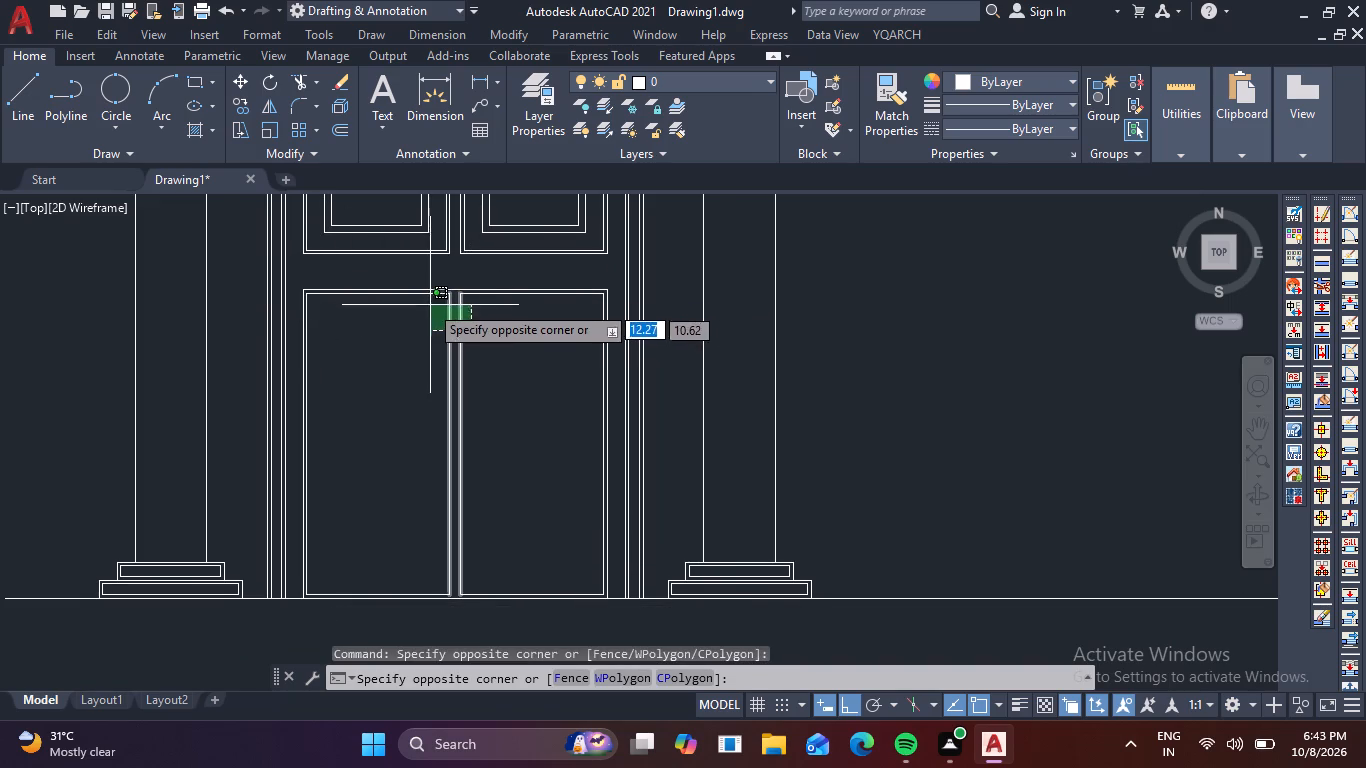
{"action": "left_click", "coordinate": [424, 289]}
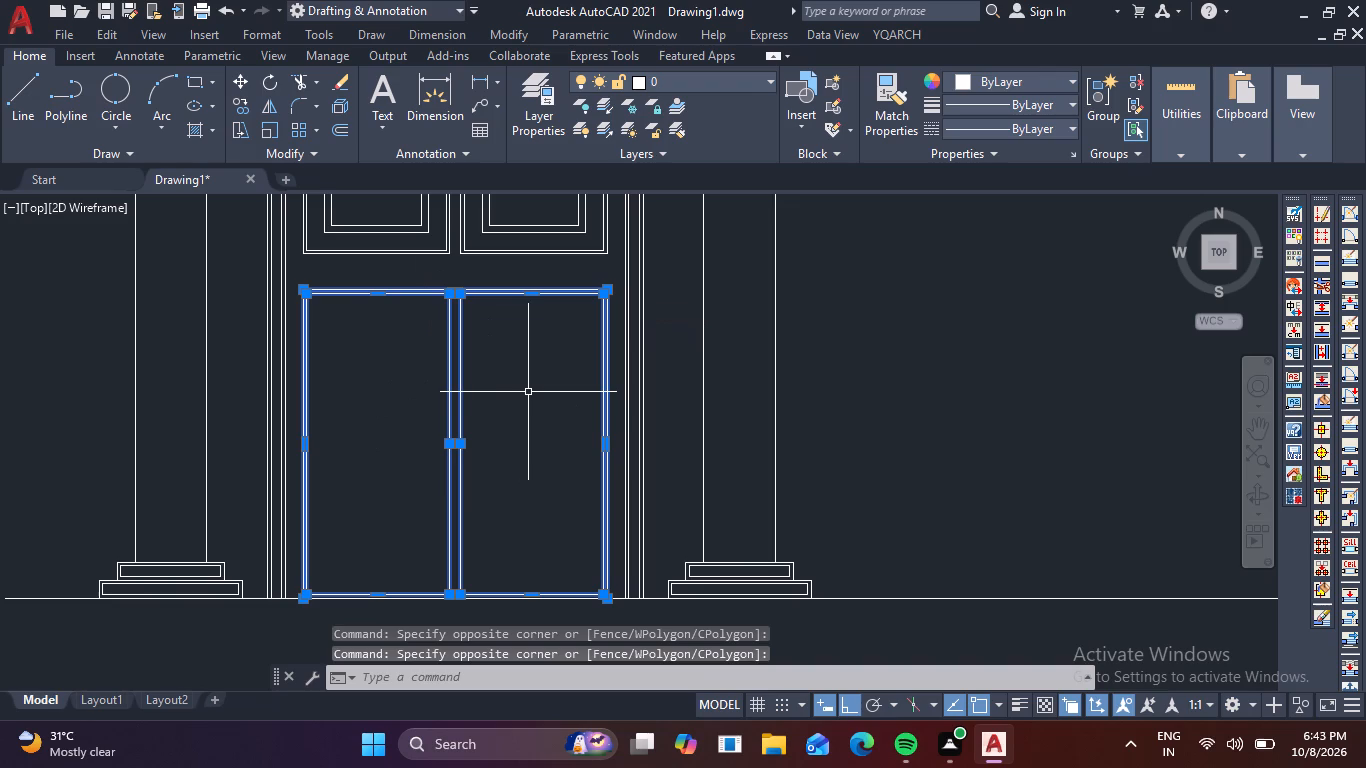
{"action": "type", "text": "j"}
{"action": "key", "text": "space"}
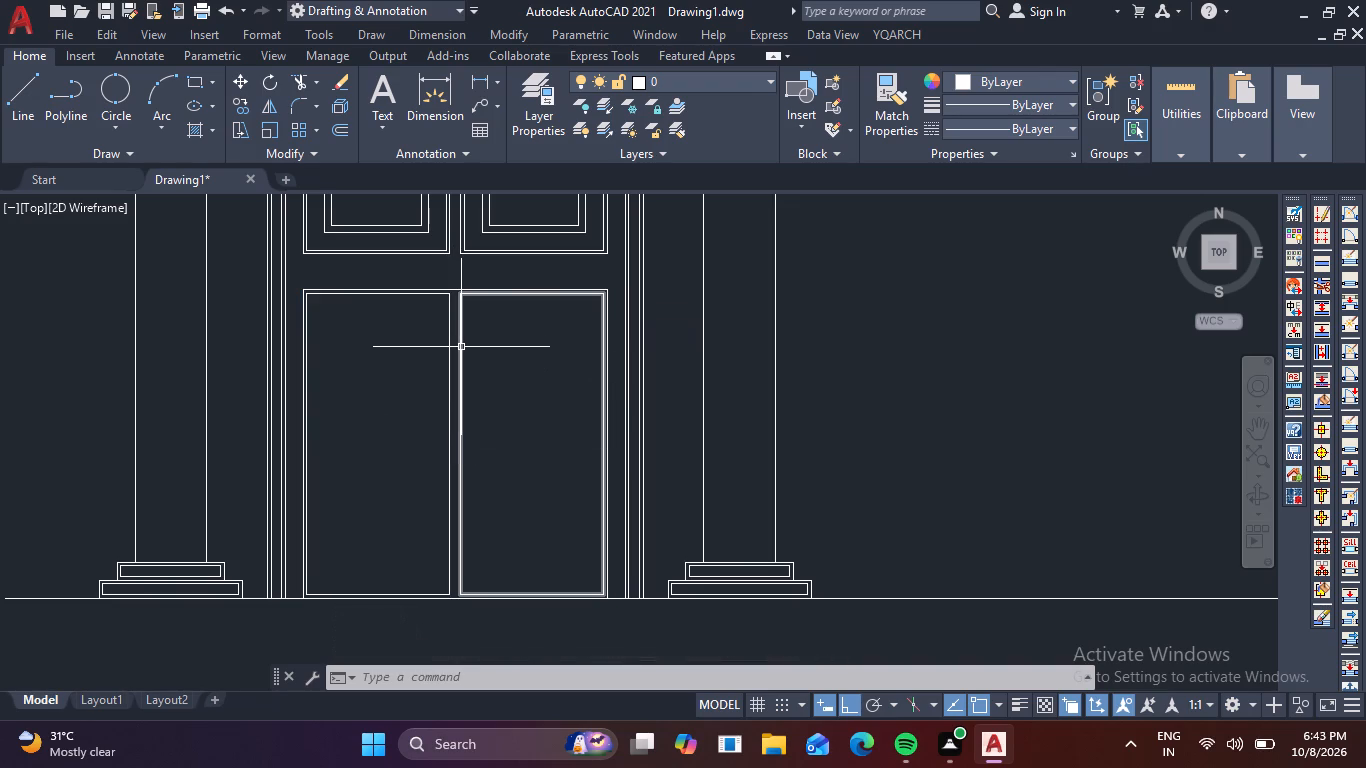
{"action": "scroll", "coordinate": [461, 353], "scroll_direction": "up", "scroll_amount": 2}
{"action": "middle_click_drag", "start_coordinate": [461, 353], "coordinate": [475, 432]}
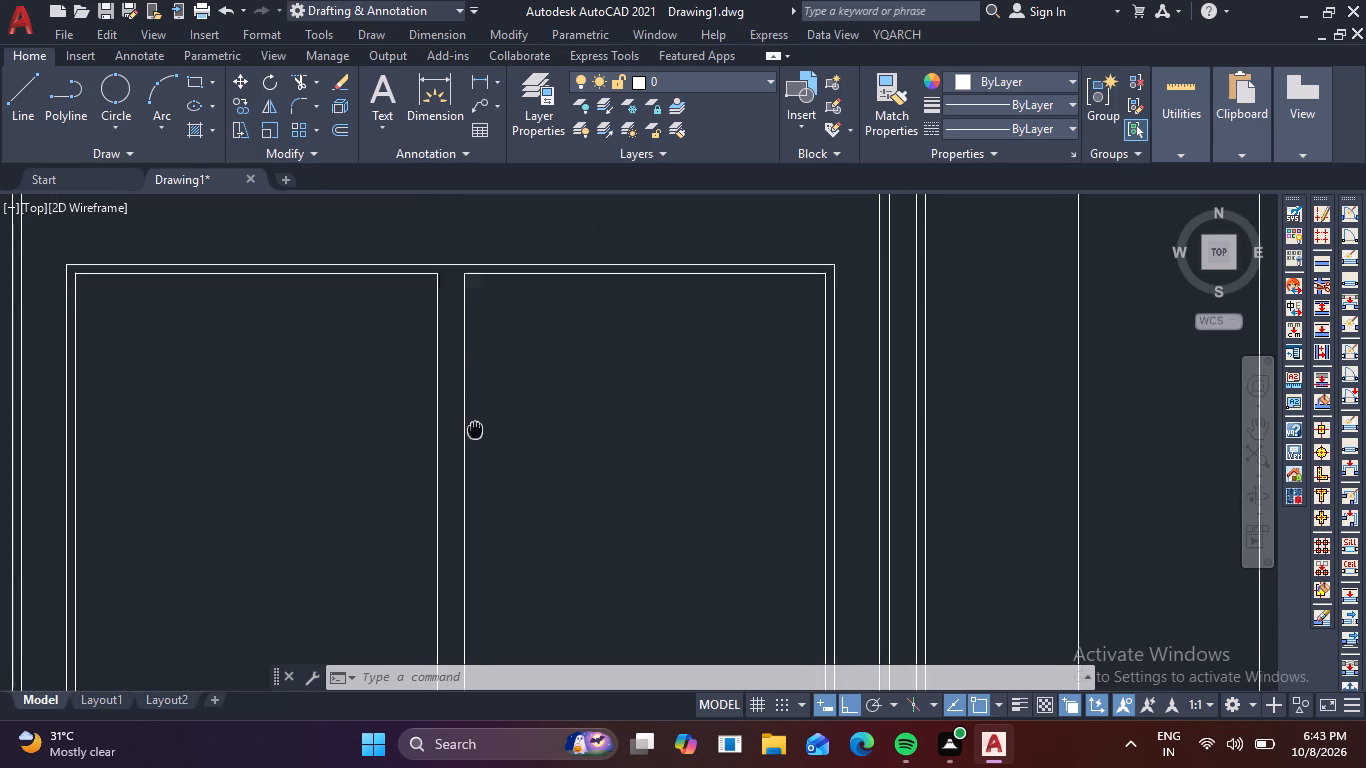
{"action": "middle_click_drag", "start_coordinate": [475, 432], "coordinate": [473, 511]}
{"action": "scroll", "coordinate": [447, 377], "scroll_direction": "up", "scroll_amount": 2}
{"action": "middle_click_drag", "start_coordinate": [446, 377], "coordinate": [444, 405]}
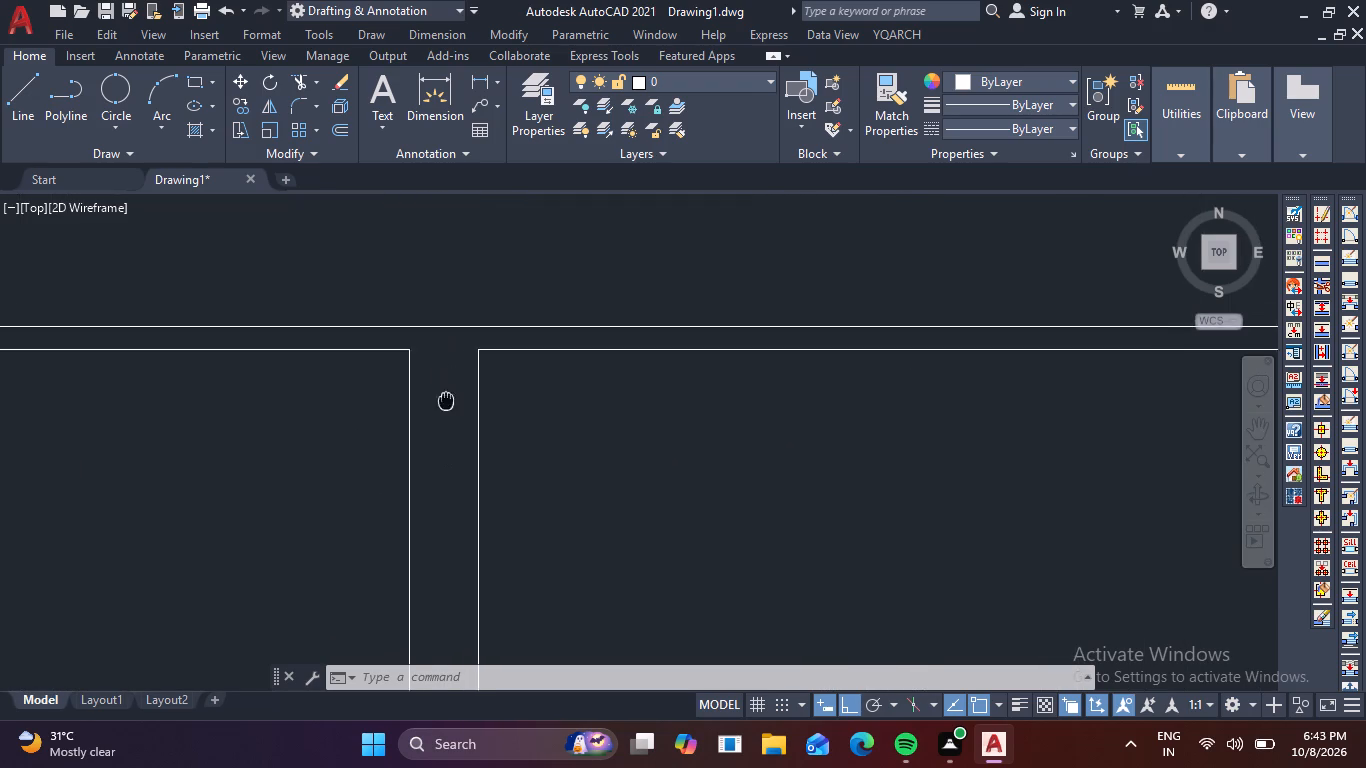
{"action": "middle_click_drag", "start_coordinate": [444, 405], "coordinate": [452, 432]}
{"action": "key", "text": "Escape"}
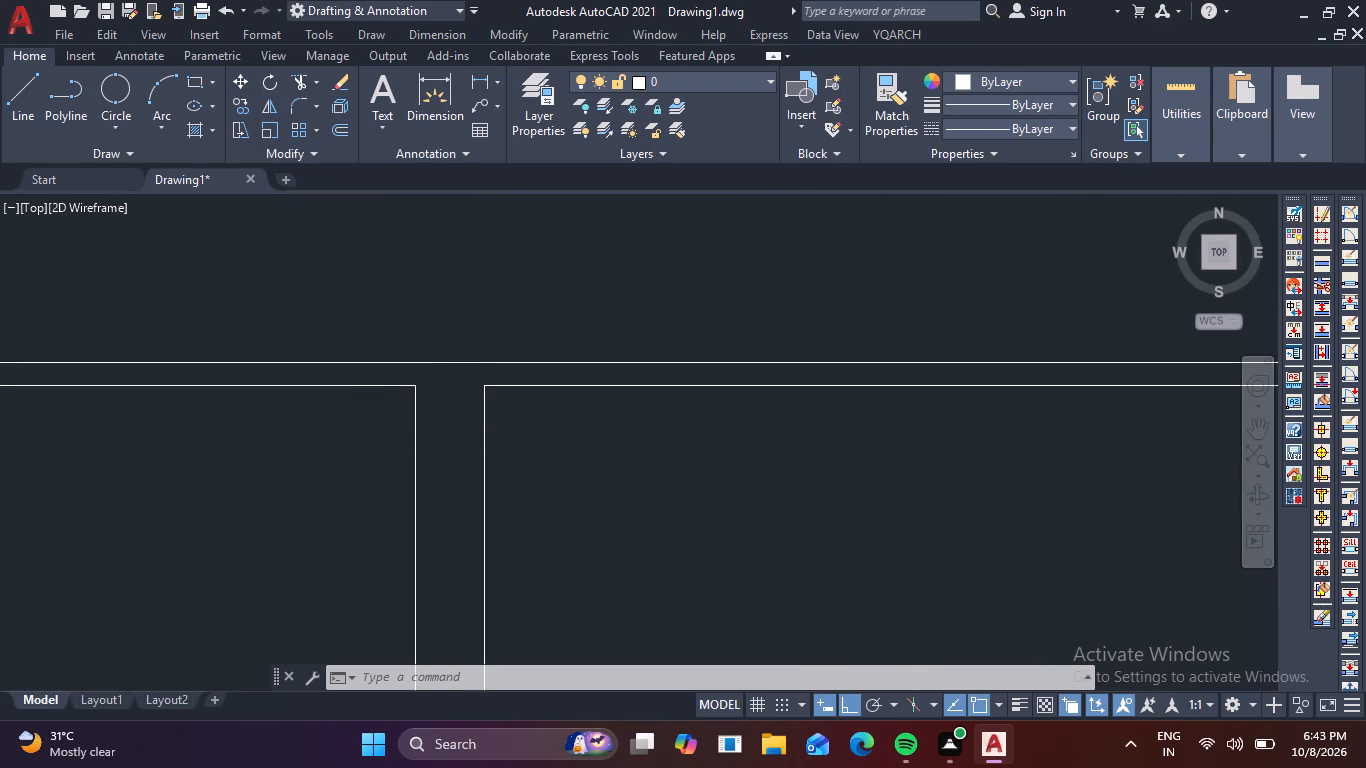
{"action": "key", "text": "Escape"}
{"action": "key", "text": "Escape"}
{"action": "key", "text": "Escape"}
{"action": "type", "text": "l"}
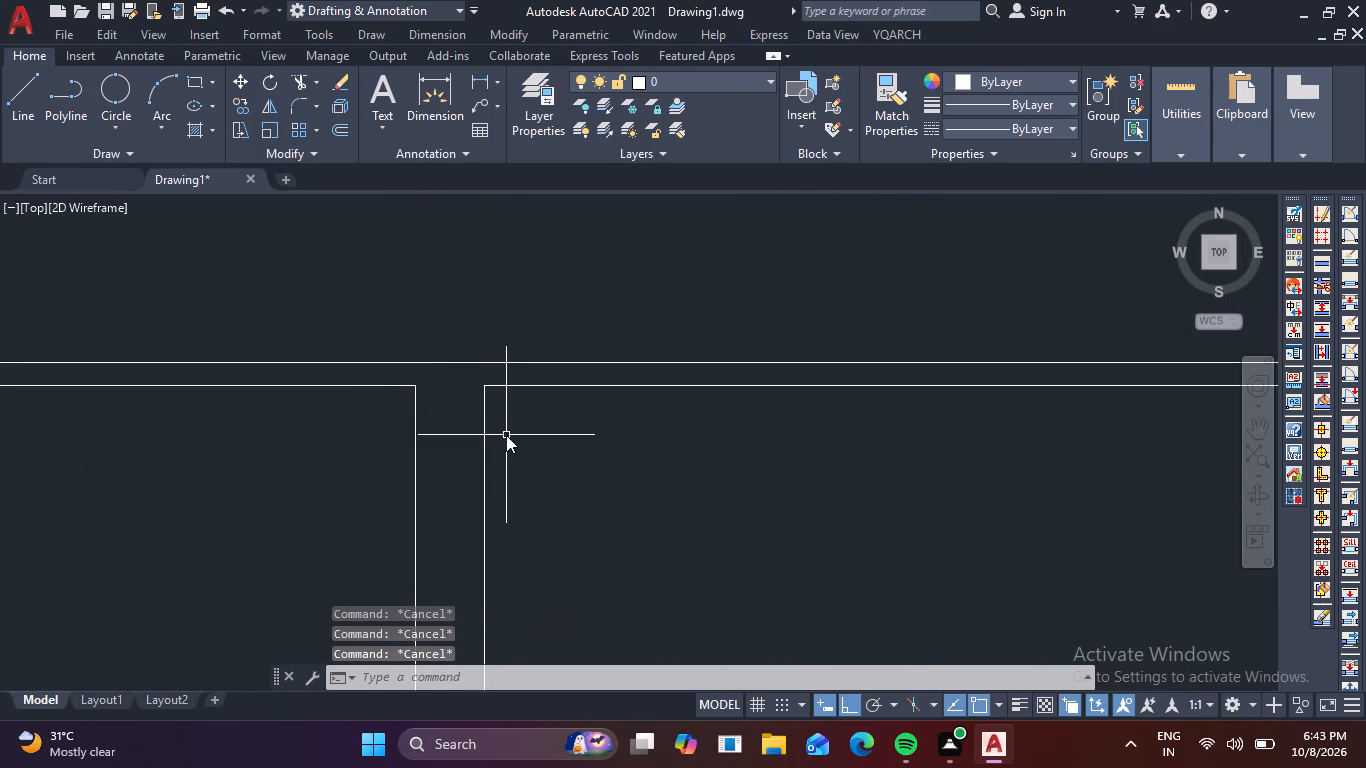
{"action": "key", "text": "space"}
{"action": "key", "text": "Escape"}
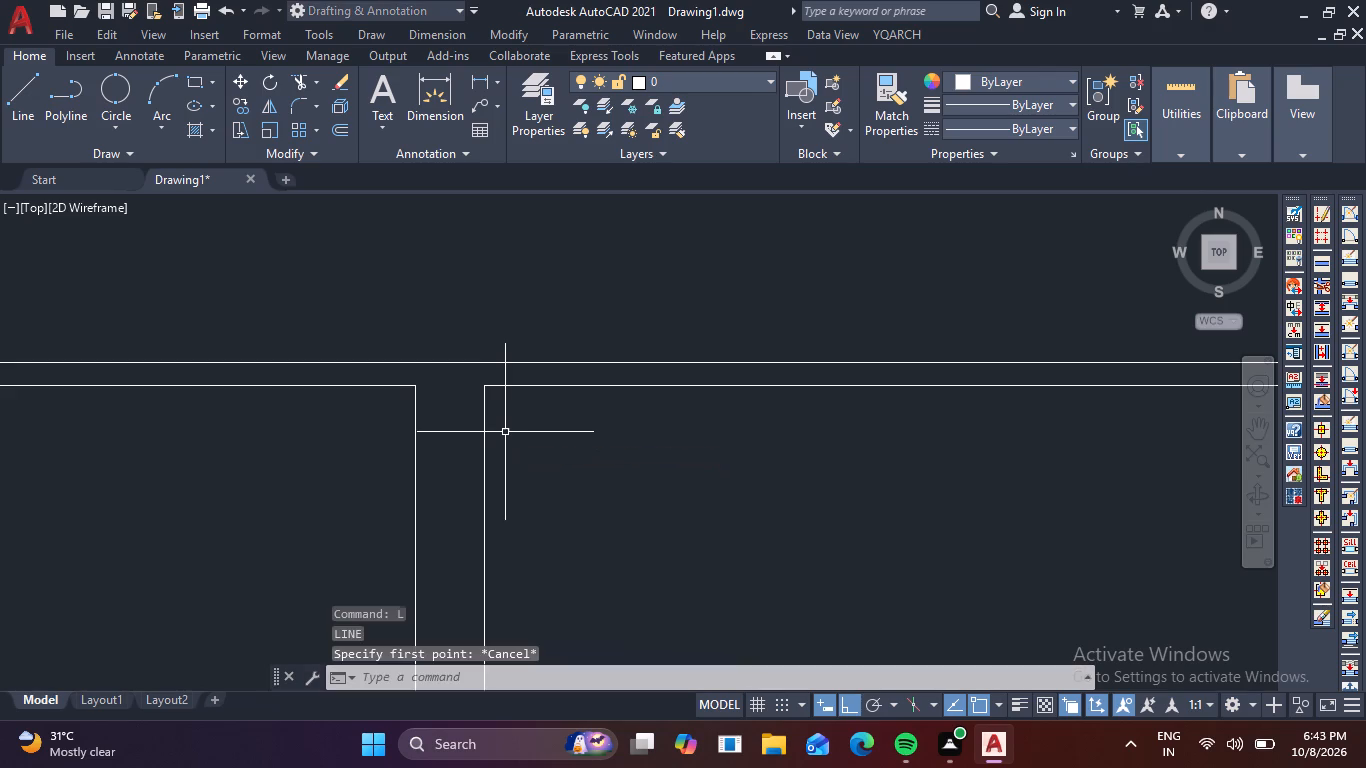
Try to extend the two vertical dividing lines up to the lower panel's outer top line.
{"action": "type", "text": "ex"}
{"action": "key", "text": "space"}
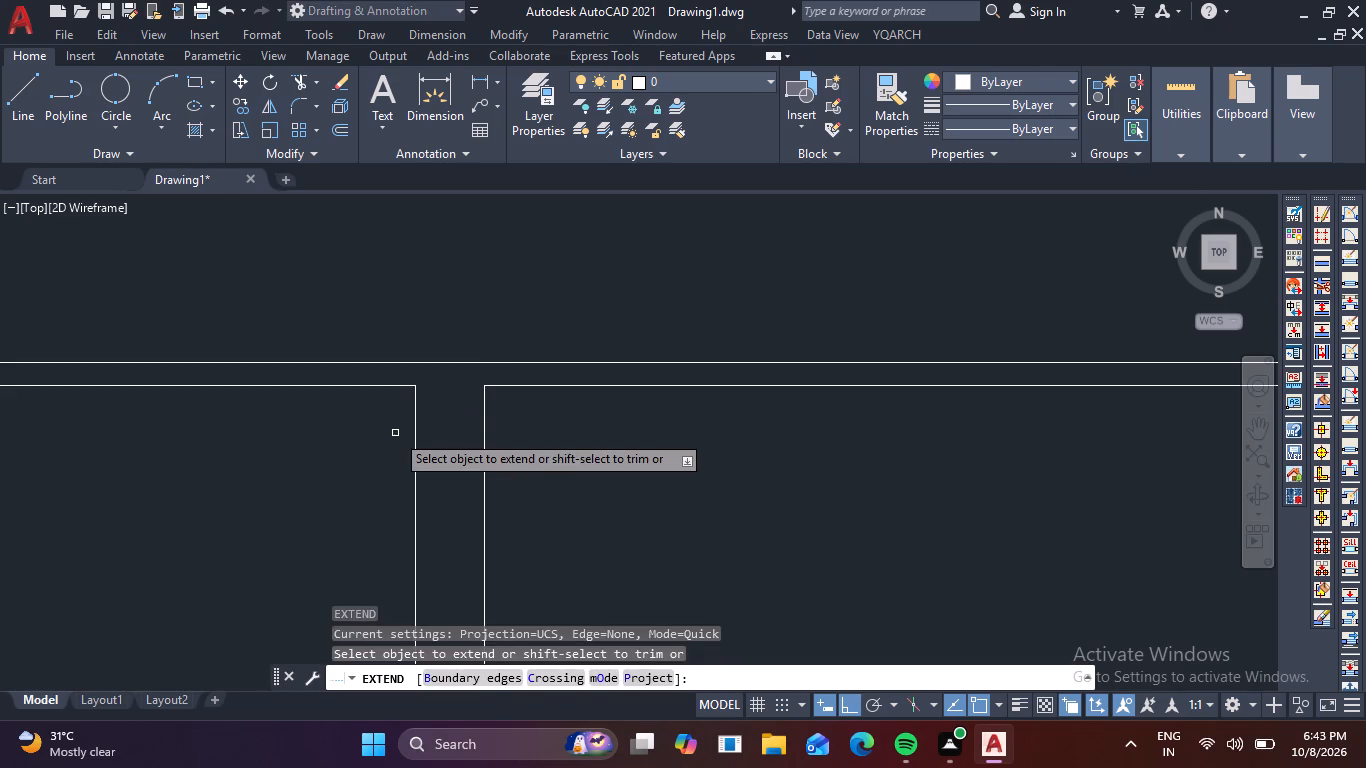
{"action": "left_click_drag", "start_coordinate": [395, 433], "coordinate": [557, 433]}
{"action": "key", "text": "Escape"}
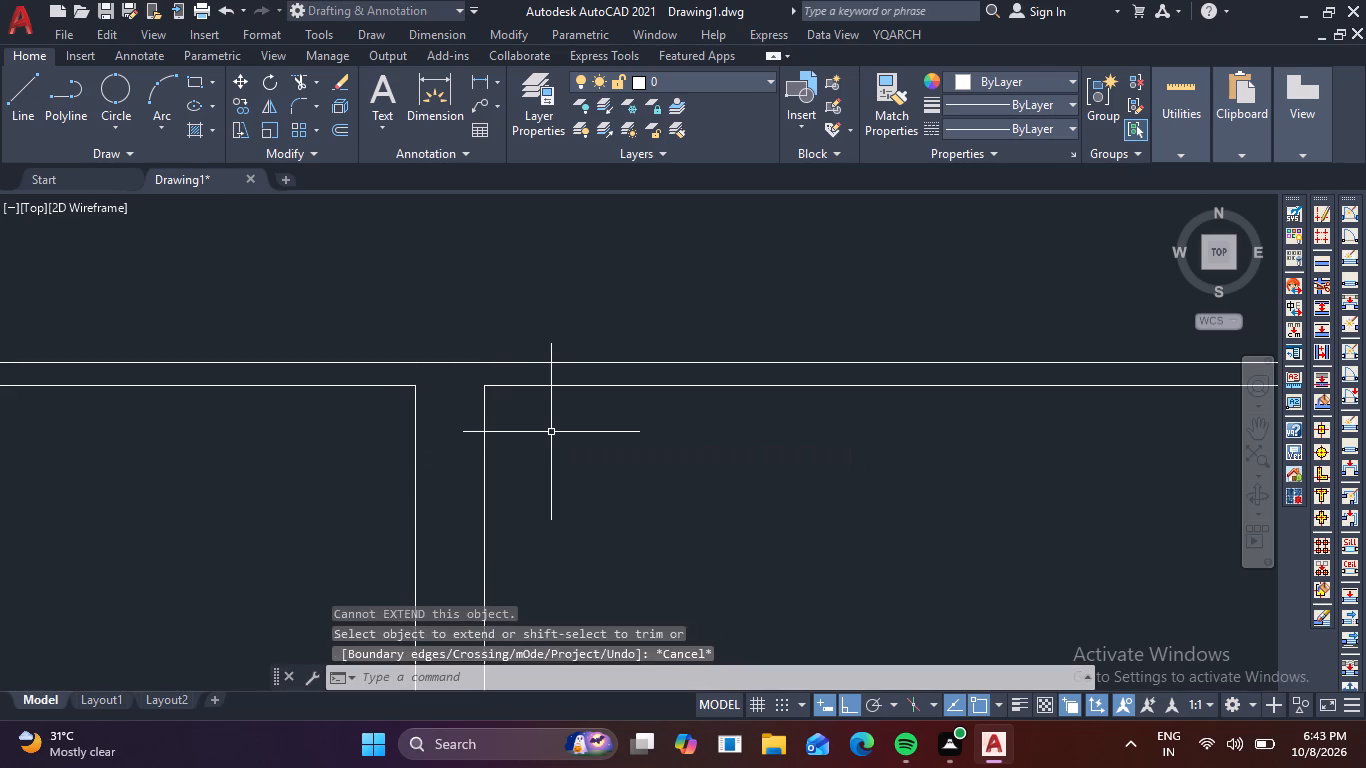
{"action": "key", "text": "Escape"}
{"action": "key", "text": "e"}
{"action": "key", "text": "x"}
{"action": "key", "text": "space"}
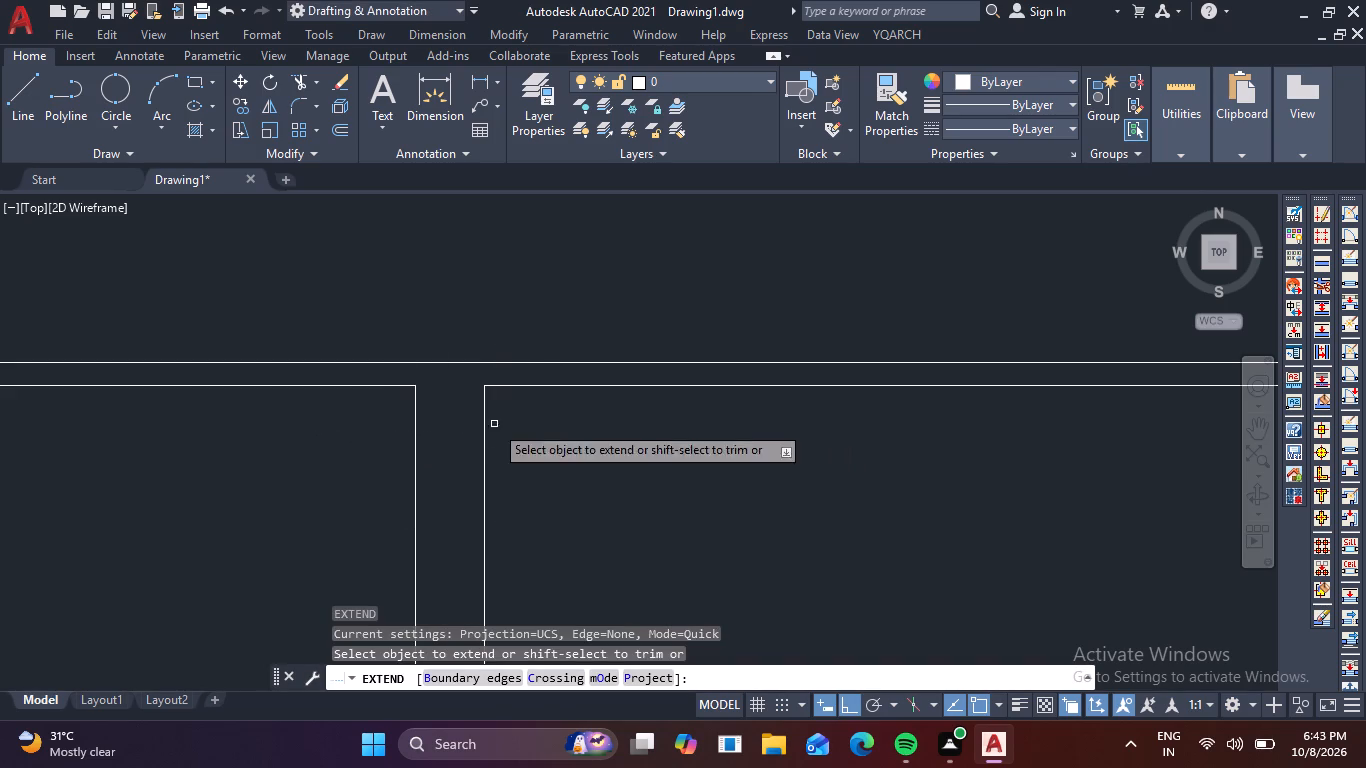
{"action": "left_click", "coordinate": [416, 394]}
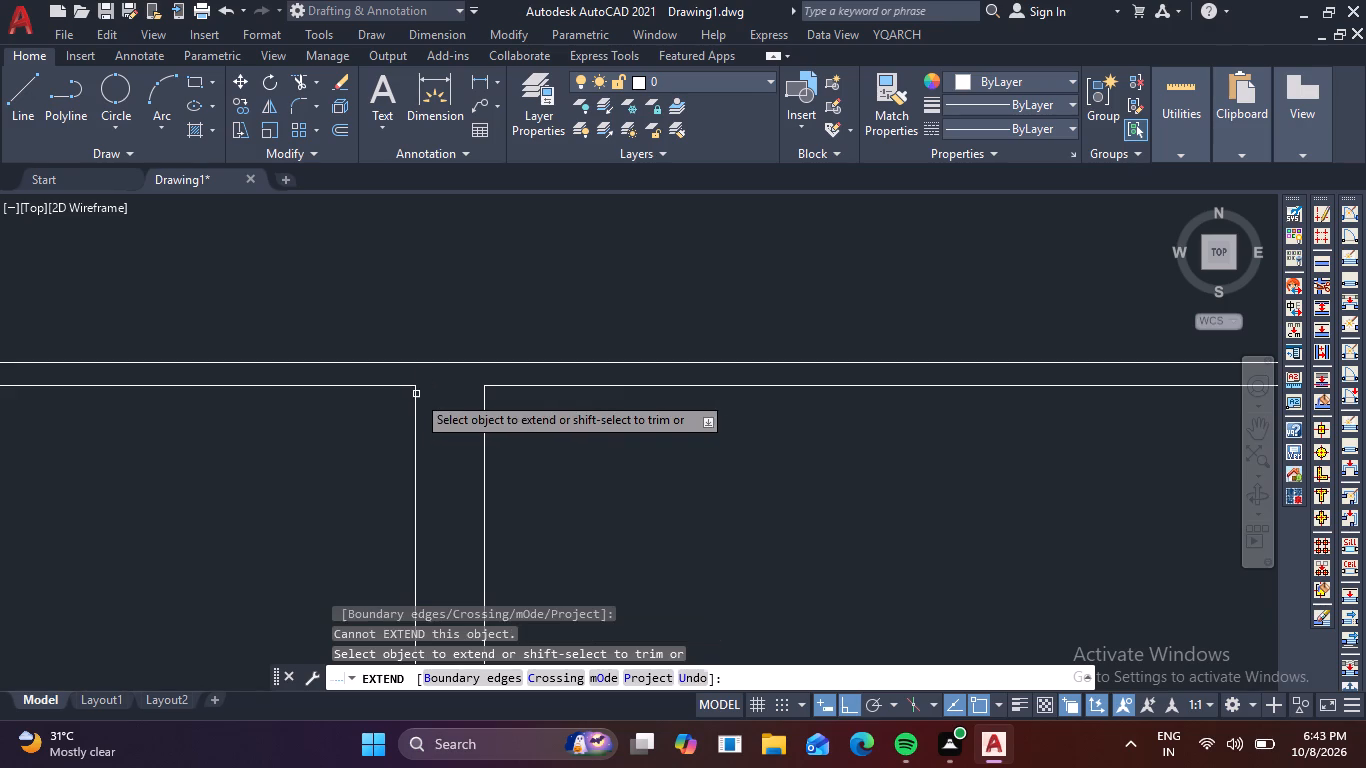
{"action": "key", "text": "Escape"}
Explode the lower panel's outer outline and its two closed inner outlines into separate lines.
{"action": "scroll", "coordinate": [456, 434], "scroll_direction": "down", "scroll_amount": 2}
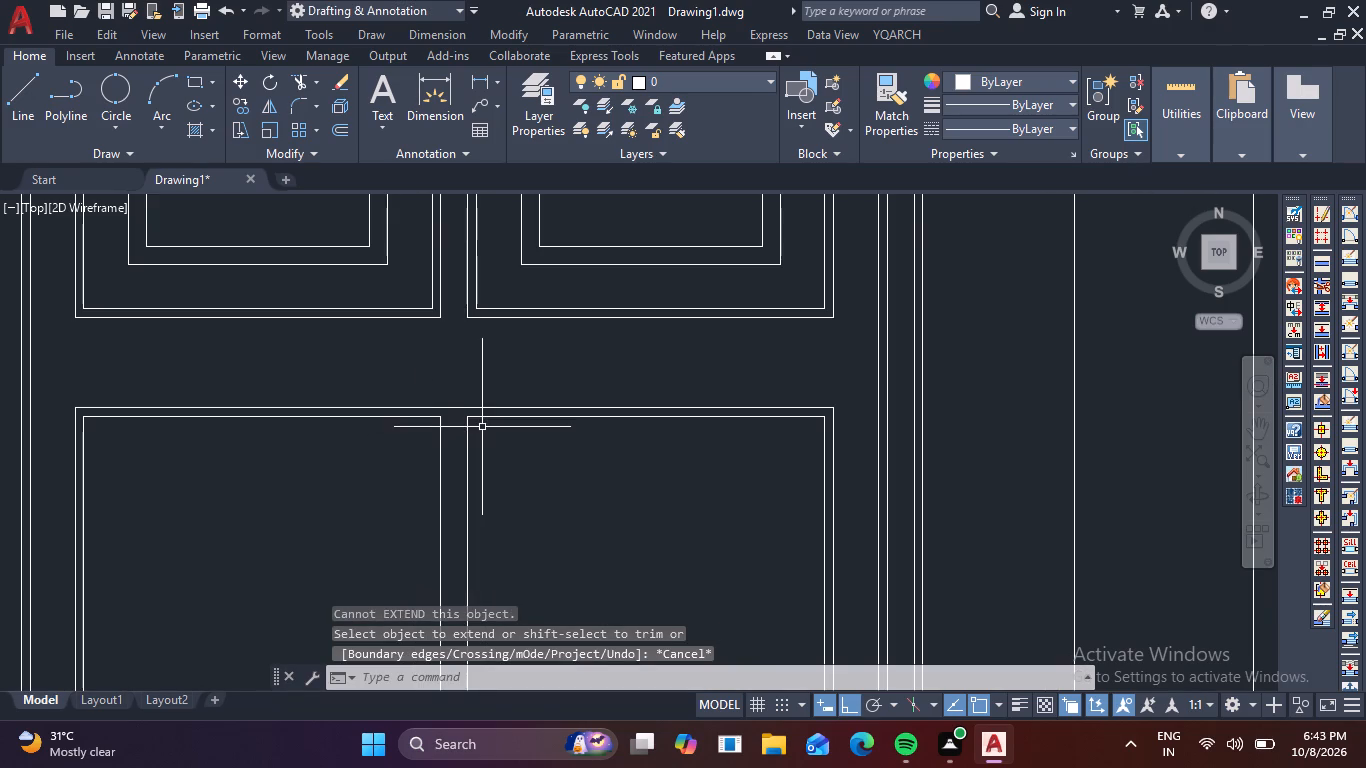
{"action": "left_click", "coordinate": [496, 432]}
{"action": "left_click", "coordinate": [386, 368]}
{"action": "type", "text": "x"}
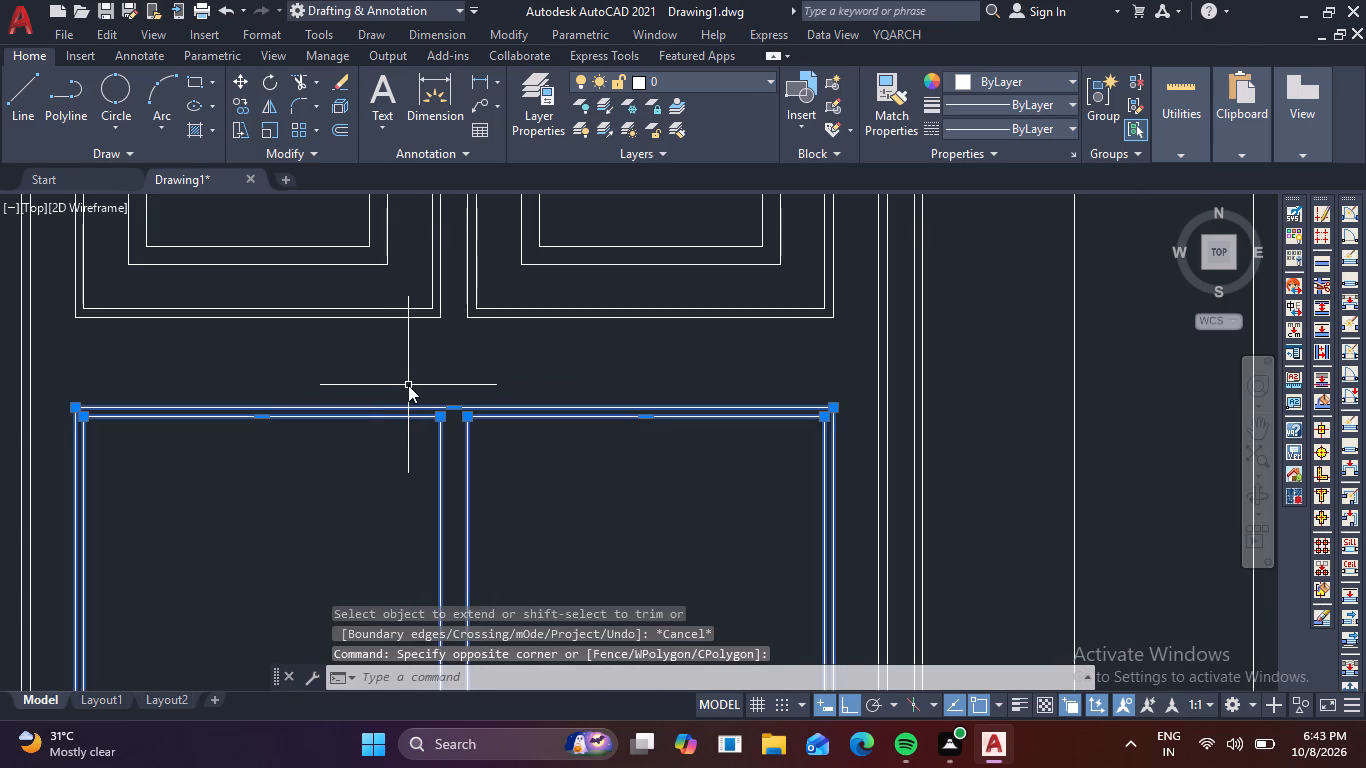
{"action": "key", "text": "space"}
Extend both vertical dividing lines up to the lower panel's outer top line.
{"action": "scroll", "coordinate": [478, 453], "scroll_direction": "up", "scroll_amount": 3}
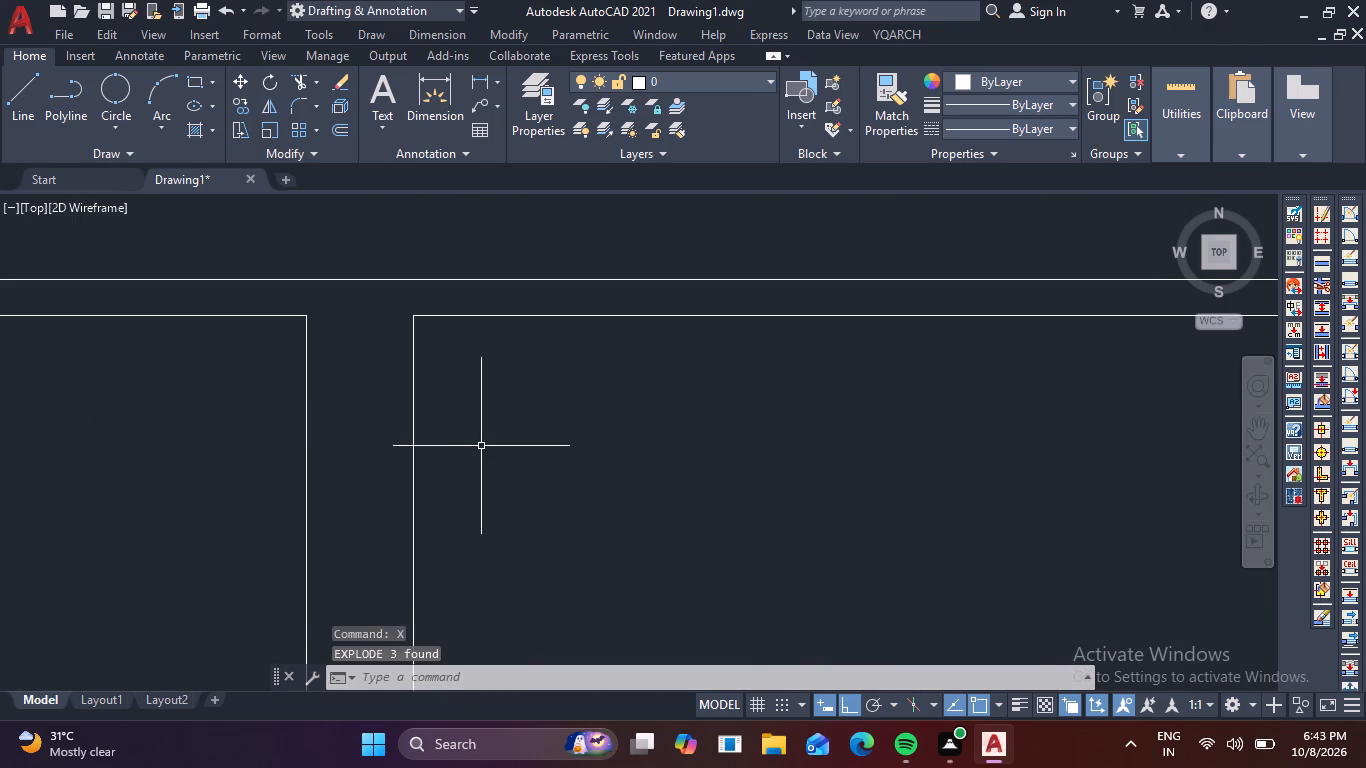
{"action": "type", "text": "ex"}
{"action": "key", "text": "space"}
{"action": "left_click_drag", "start_coordinate": [287, 362], "coordinate": [508, 354]}
{"action": "scroll", "coordinate": [511, 354], "scroll_direction": "down", "scroll_amount": 1}
{"action": "middle_click_drag", "start_coordinate": [511, 354], "coordinate": [584, 398]}
{"action": "key", "text": "Escape"}
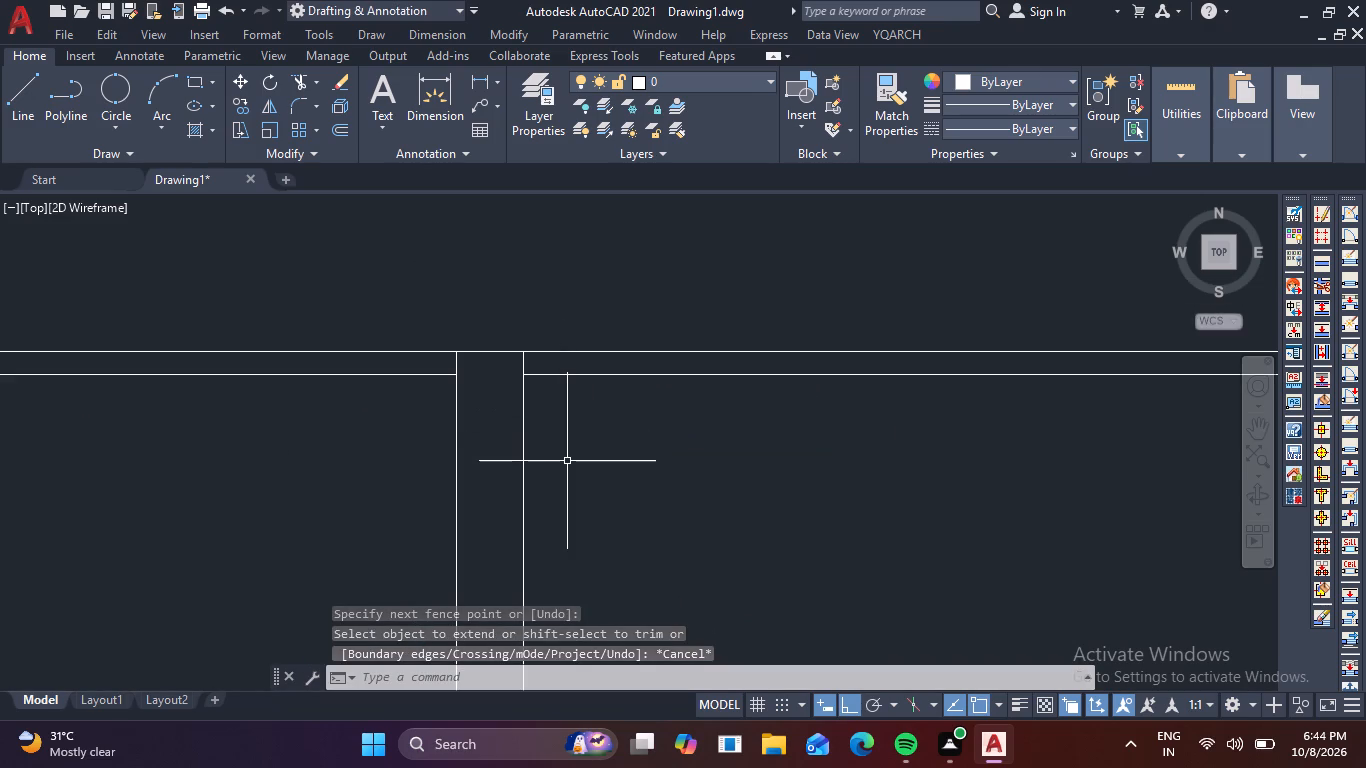
Offset the two vertical dividing lines by 0.01, each into its own lower panel away from the central gap.
{"action": "key", "text": "o"}
{"action": "key", "text": "Return"}
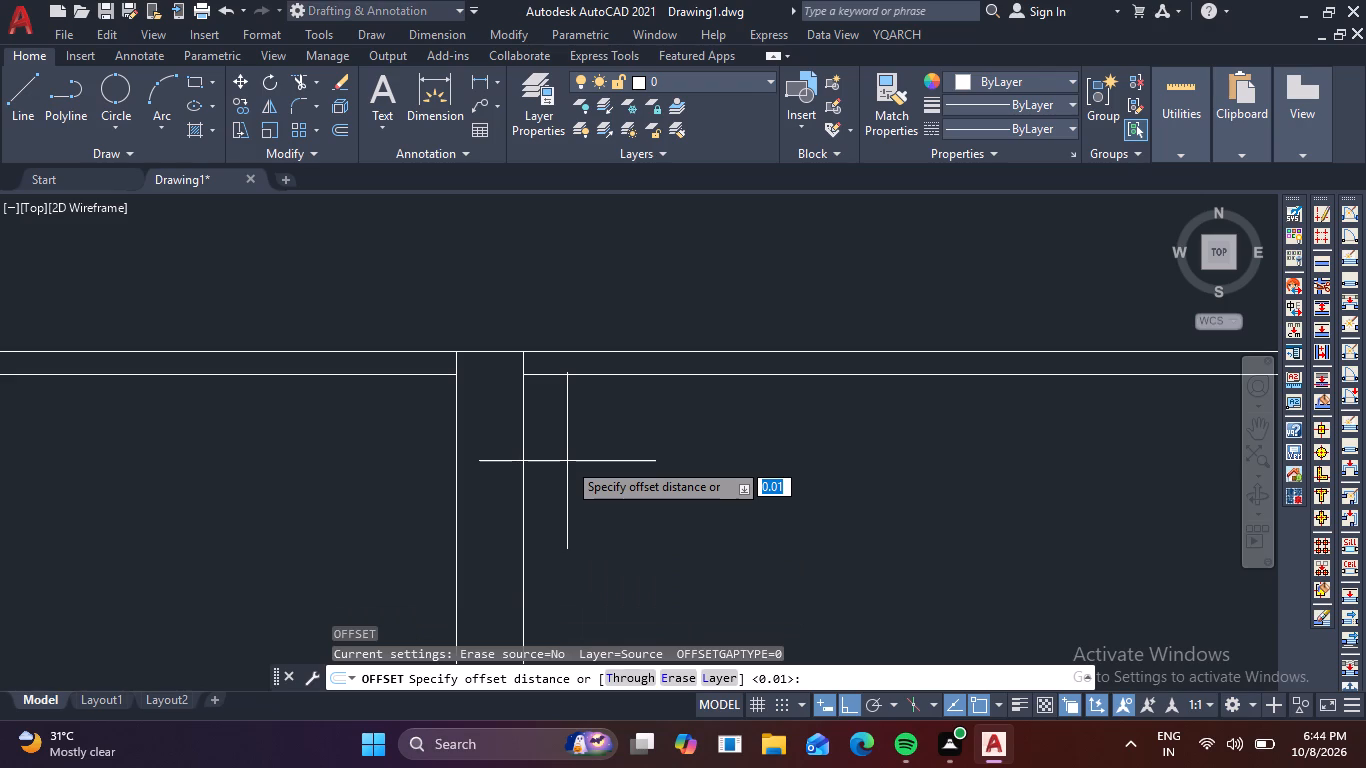
{"action": "type", "text": ".0"}
{"action": "key", "text": "1"}
{"action": "key", "text": "Return"}
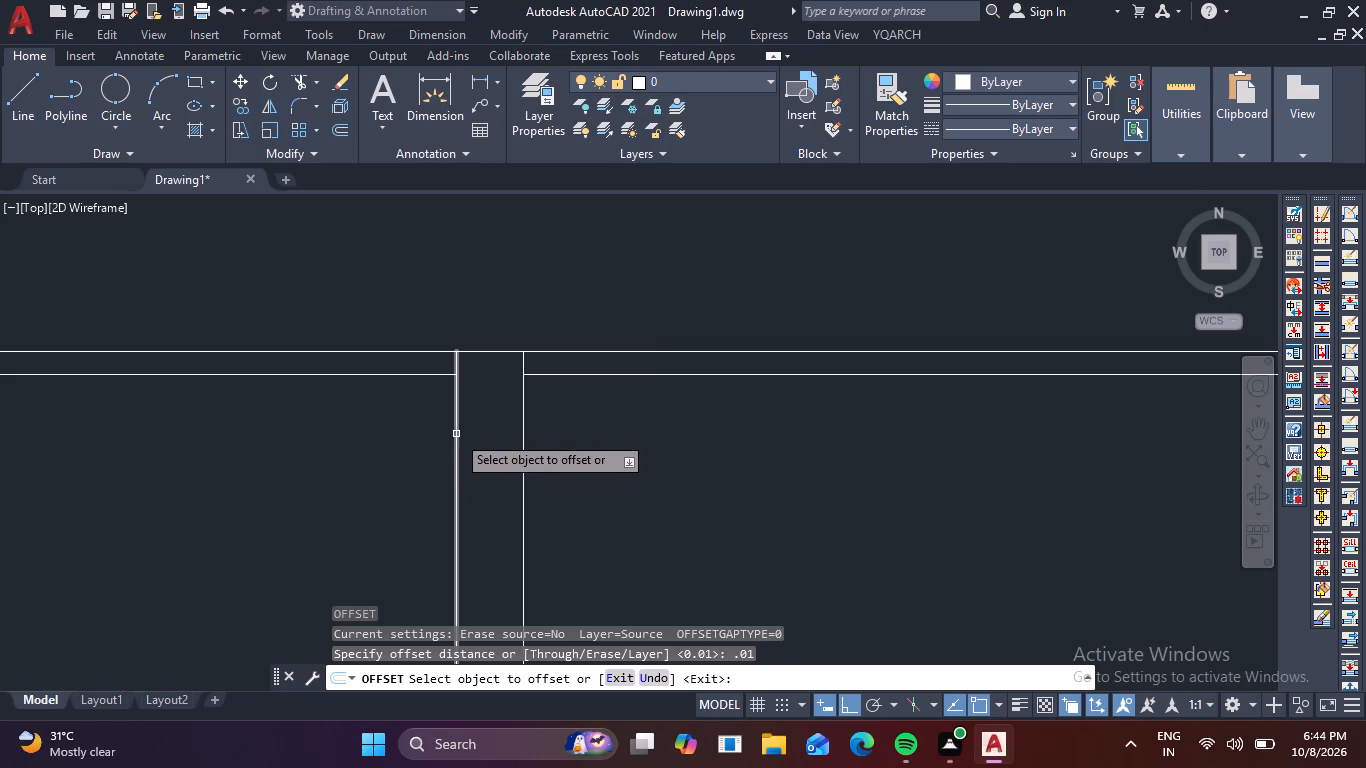
{"action": "left_click", "coordinate": [457, 436]}
{"action": "left_click", "coordinate": [378, 463]}
{"action": "left_click", "coordinate": [523, 428]}
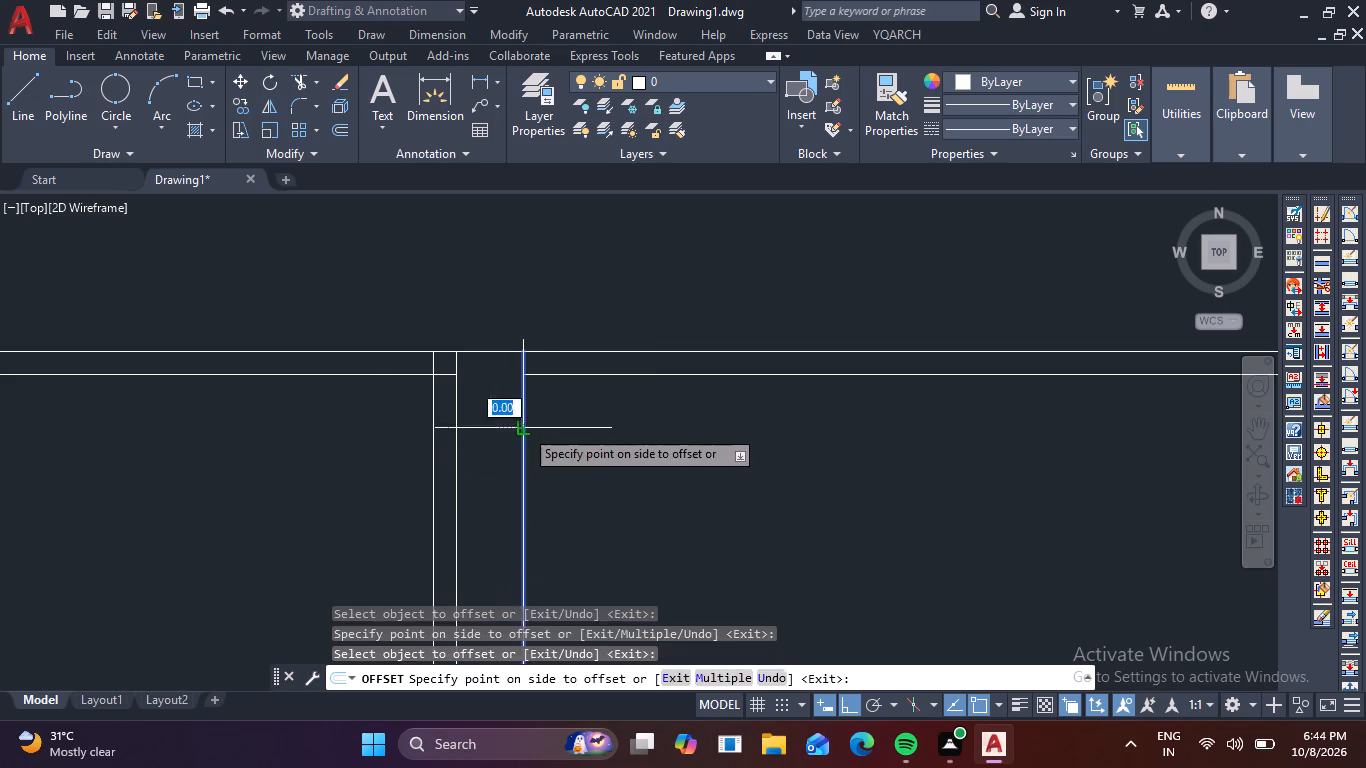
{"action": "left_click", "coordinate": [577, 424]}
{"action": "key", "text": "Escape"}
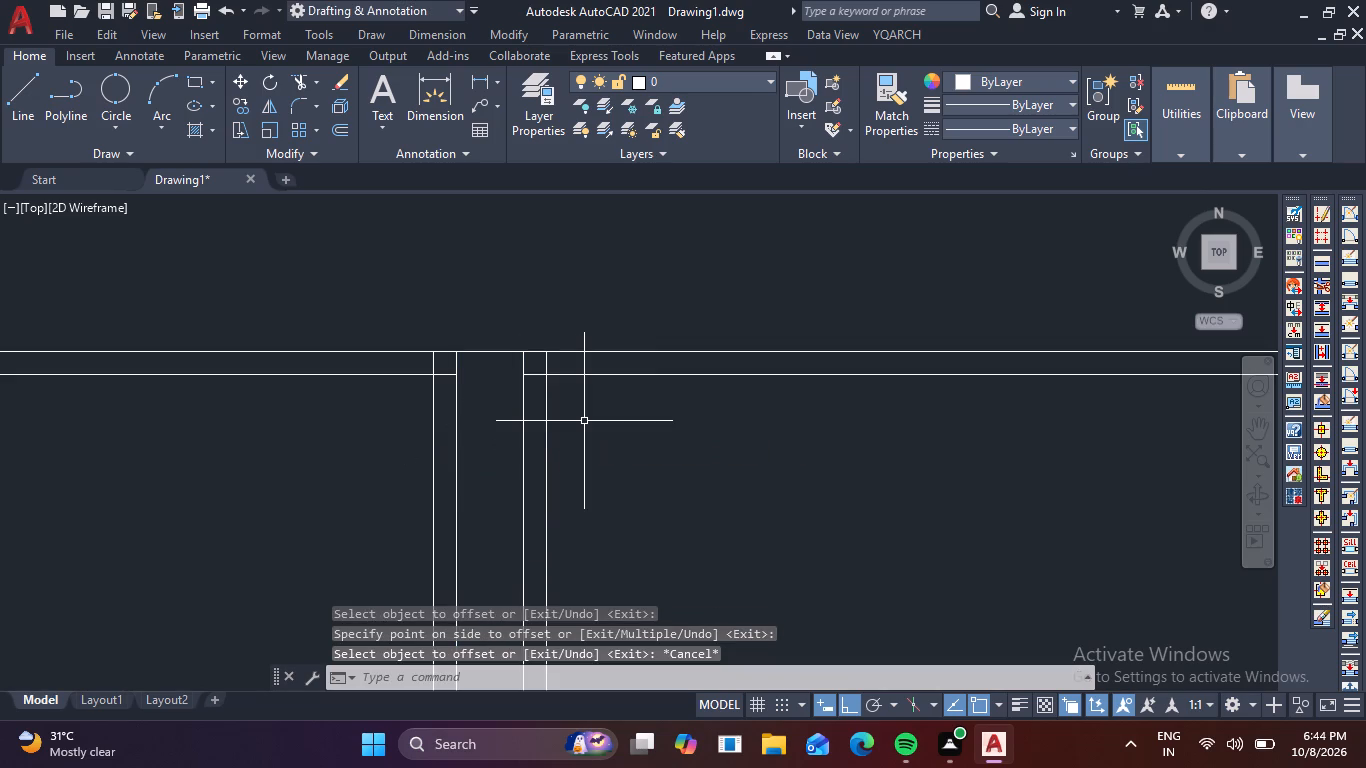
Trim the overlaps at both panels' inner top corners and the outer top line between the two original dividers.
{"action": "type", "text": "tr"}
{"action": "key", "text": "space"}
{"action": "scroll", "coordinate": [527, 362], "scroll_direction": "up", "scroll_amount": 2}
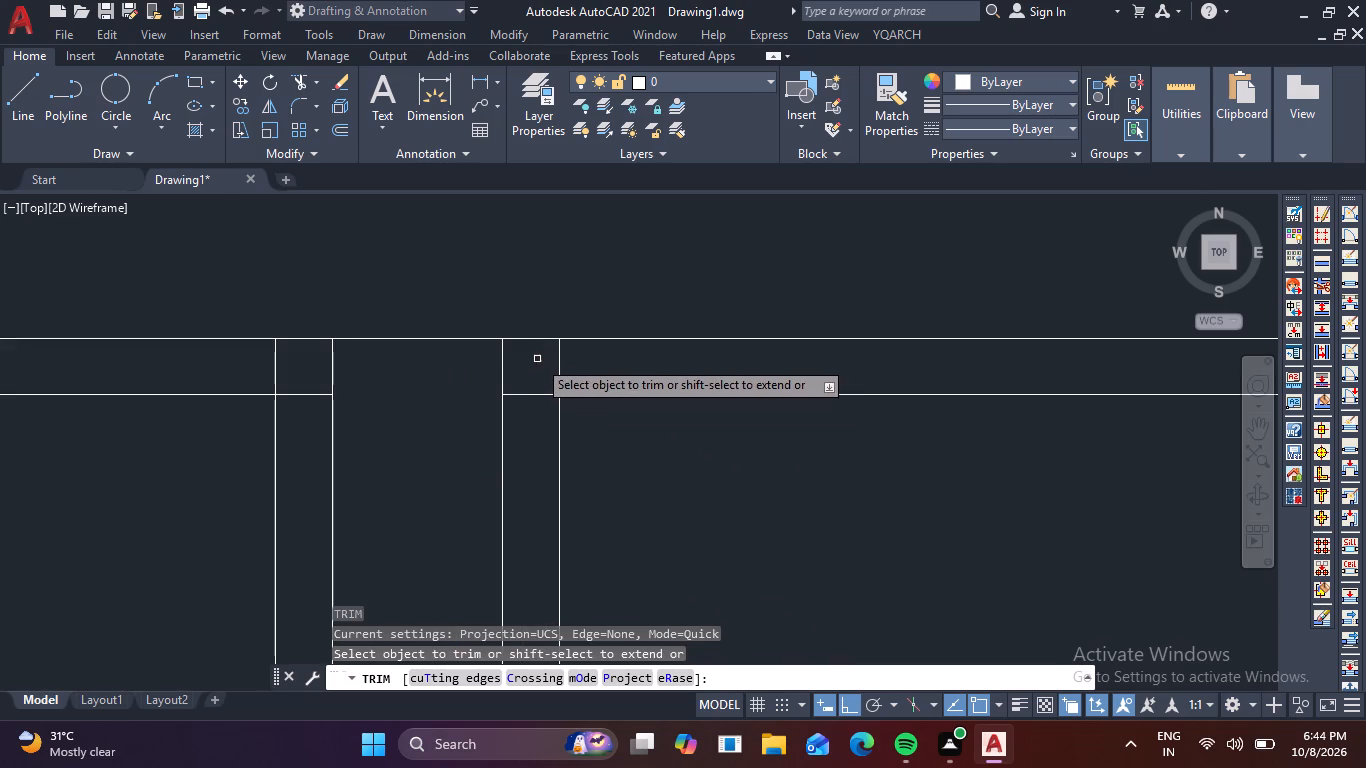
{"action": "left_click_drag", "start_coordinate": [571, 368], "coordinate": [536, 416]}
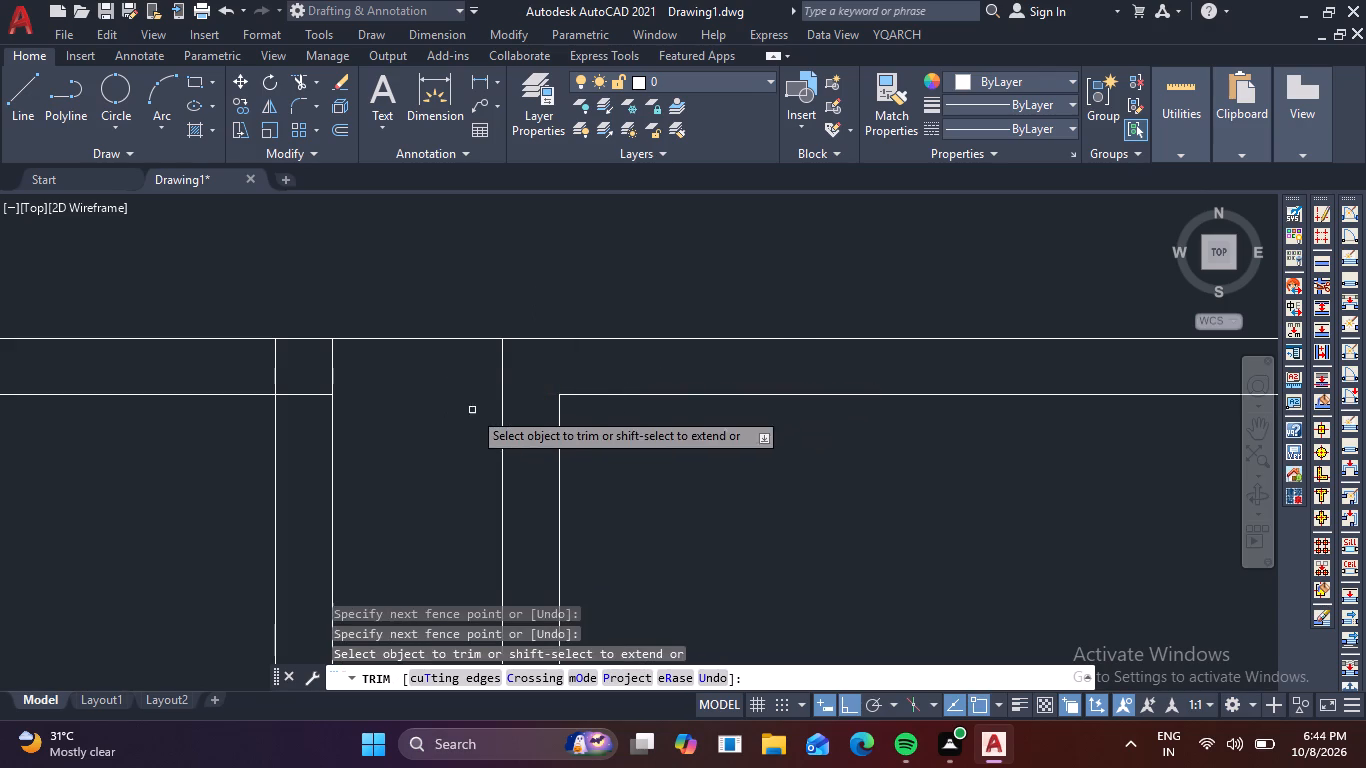
{"action": "left_click_drag", "start_coordinate": [259, 356], "coordinate": [310, 419]}
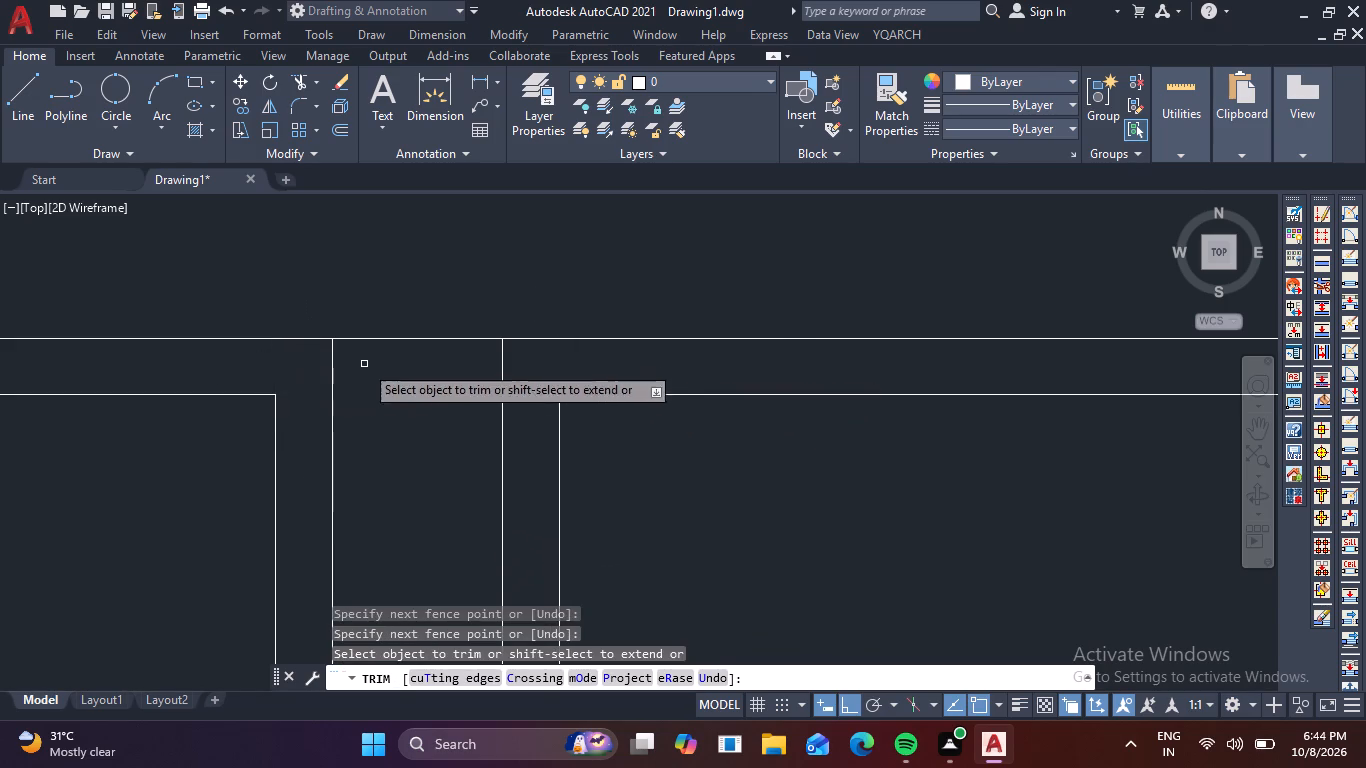
{"action": "left_click", "coordinate": [399, 336]}
Extend the two original vertical dividers beside the central gap down to the ground line.
{"action": "scroll", "coordinate": [433, 286], "scroll_direction": "down", "scroll_amount": 3}
{"action": "middle_click_drag", "start_coordinate": [588, 456], "coordinate": [585, 395]}
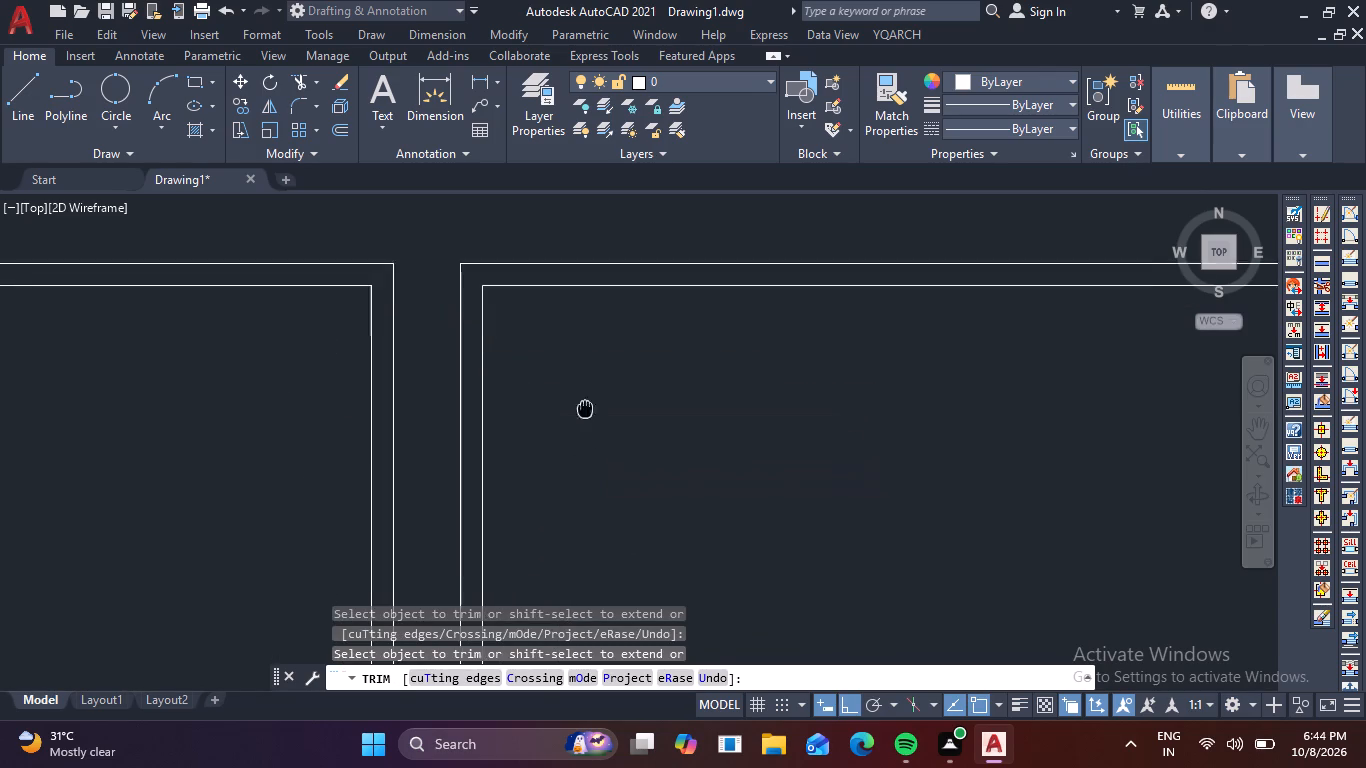
{"action": "middle_click_drag", "start_coordinate": [585, 395], "coordinate": [586, 341]}
{"action": "scroll", "coordinate": [586, 335], "scroll_direction": "down", "scroll_amount": 4}
{"action": "middle_click_drag", "start_coordinate": [576, 483], "coordinate": [583, 305]}
{"action": "scroll", "coordinate": [568, 470], "scroll_direction": "up", "scroll_amount": 2}
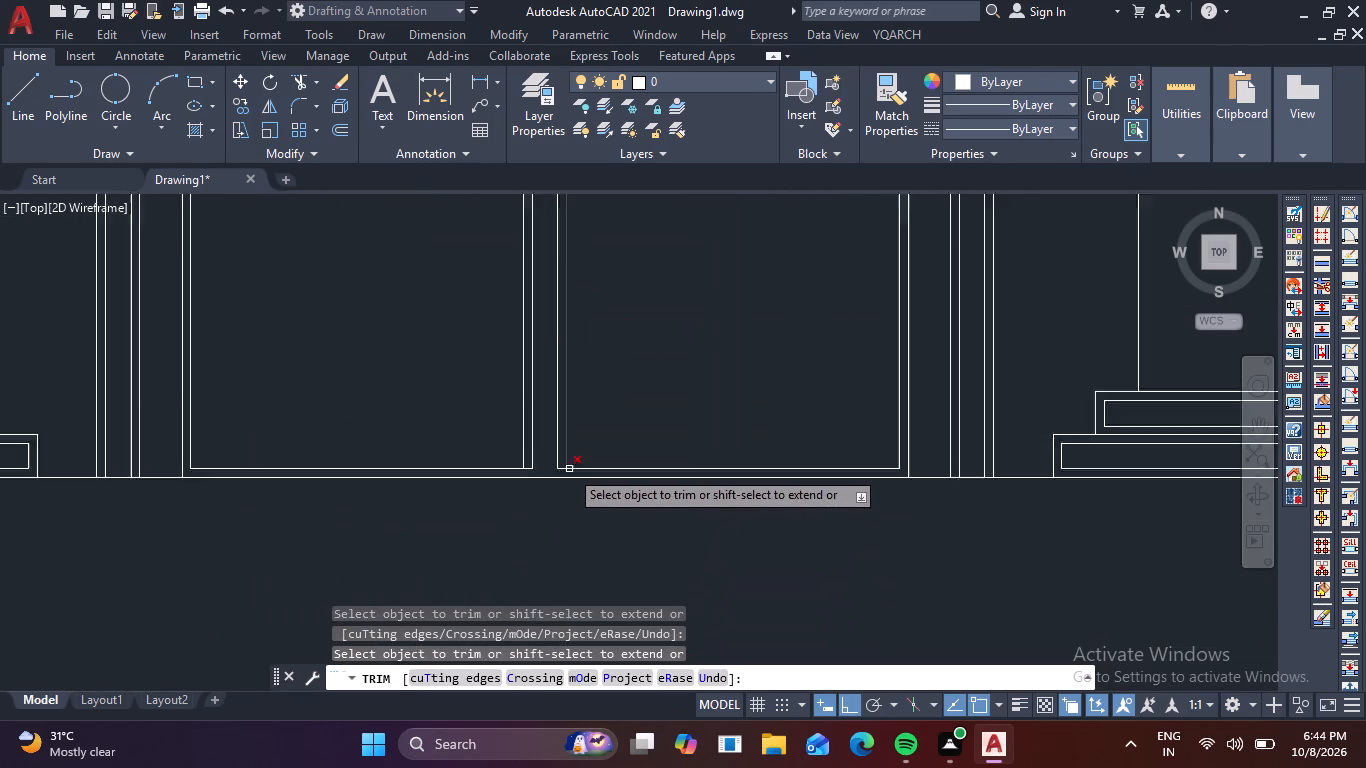
{"action": "scroll", "coordinate": [569, 469], "scroll_direction": "up", "scroll_amount": 5}
{"action": "scroll", "coordinate": [627, 420], "scroll_direction": "down", "scroll_amount": 3}
{"action": "scroll", "coordinate": [769, 371], "scroll_direction": "down", "scroll_amount": 2}
{"action": "middle_click_drag", "start_coordinate": [790, 342], "coordinate": [739, 423]}
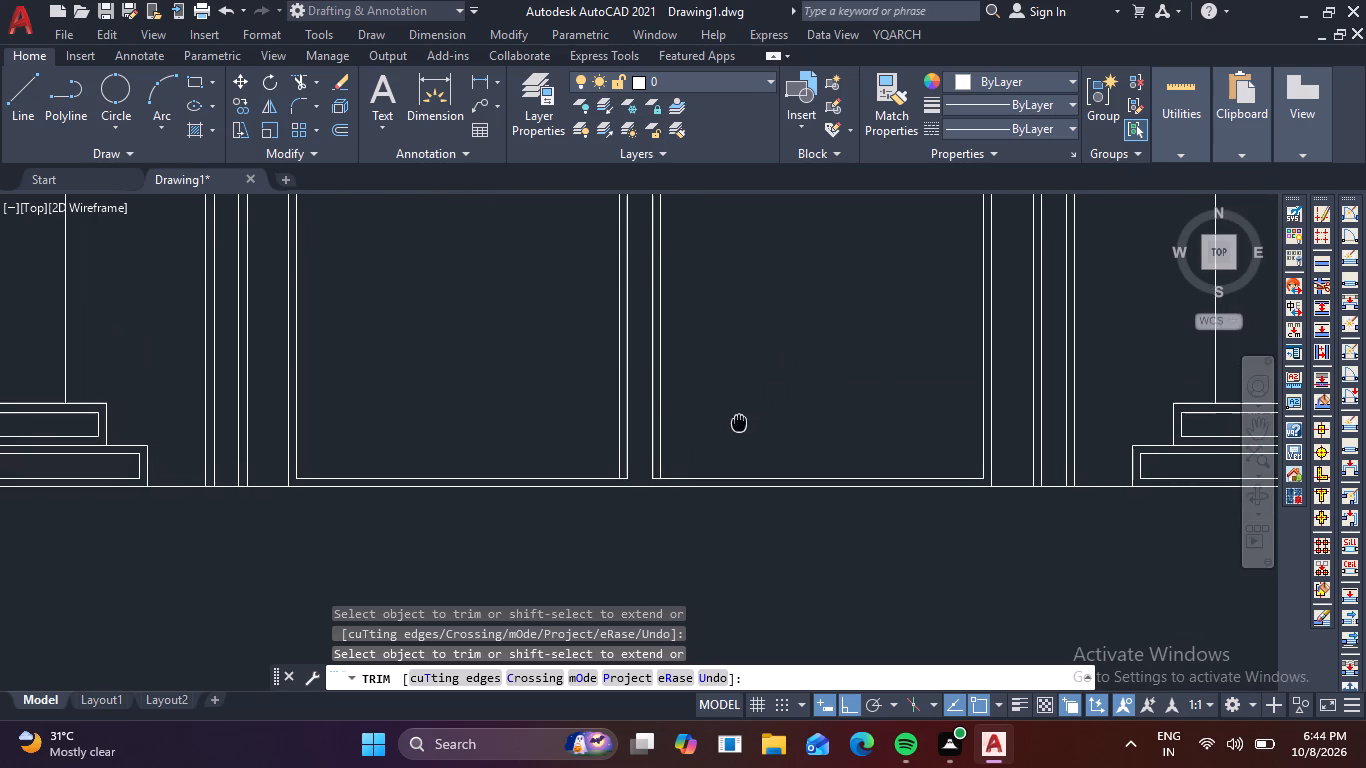
{"action": "middle_click_drag", "start_coordinate": [739, 423], "coordinate": [738, 423]}
{"action": "scroll", "coordinate": [617, 469], "scroll_direction": "up", "scroll_amount": 3}
{"action": "key", "text": "space"}
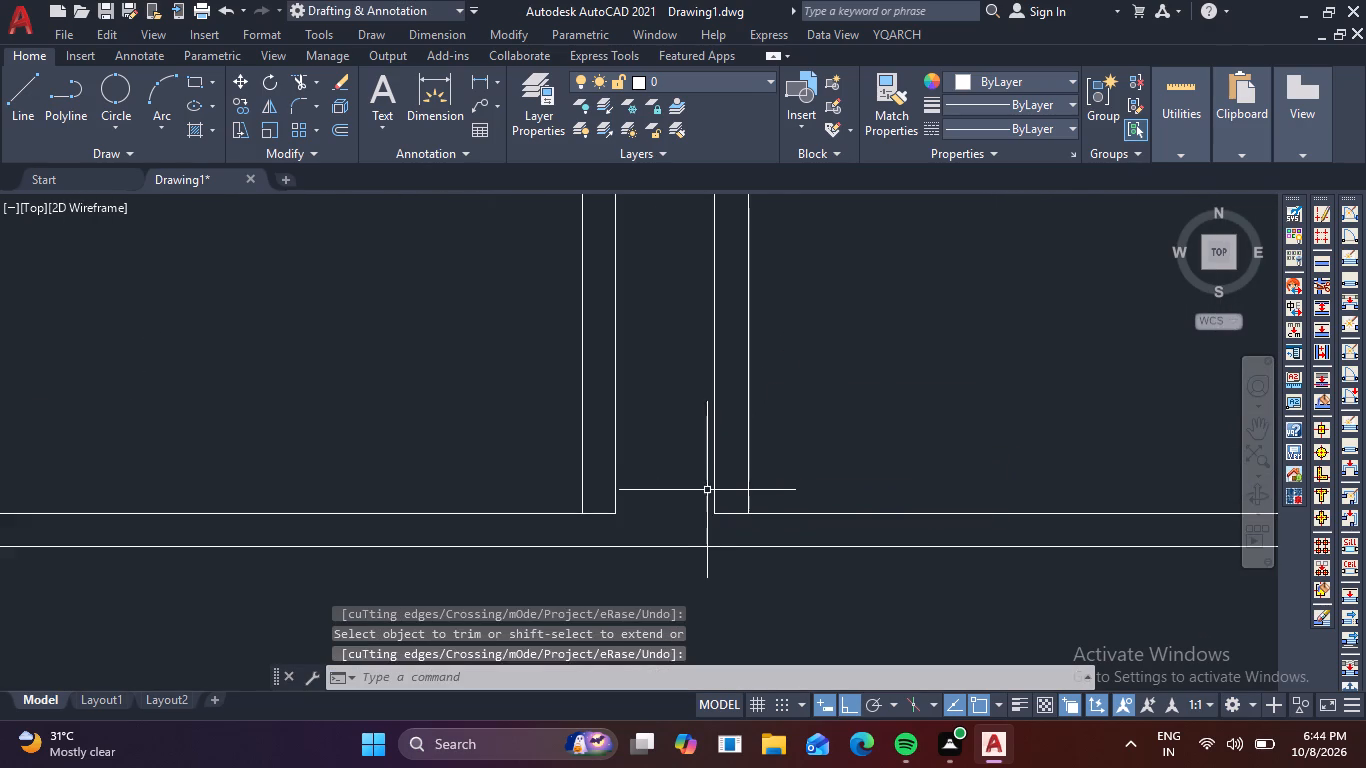
{"action": "key", "text": "space"}
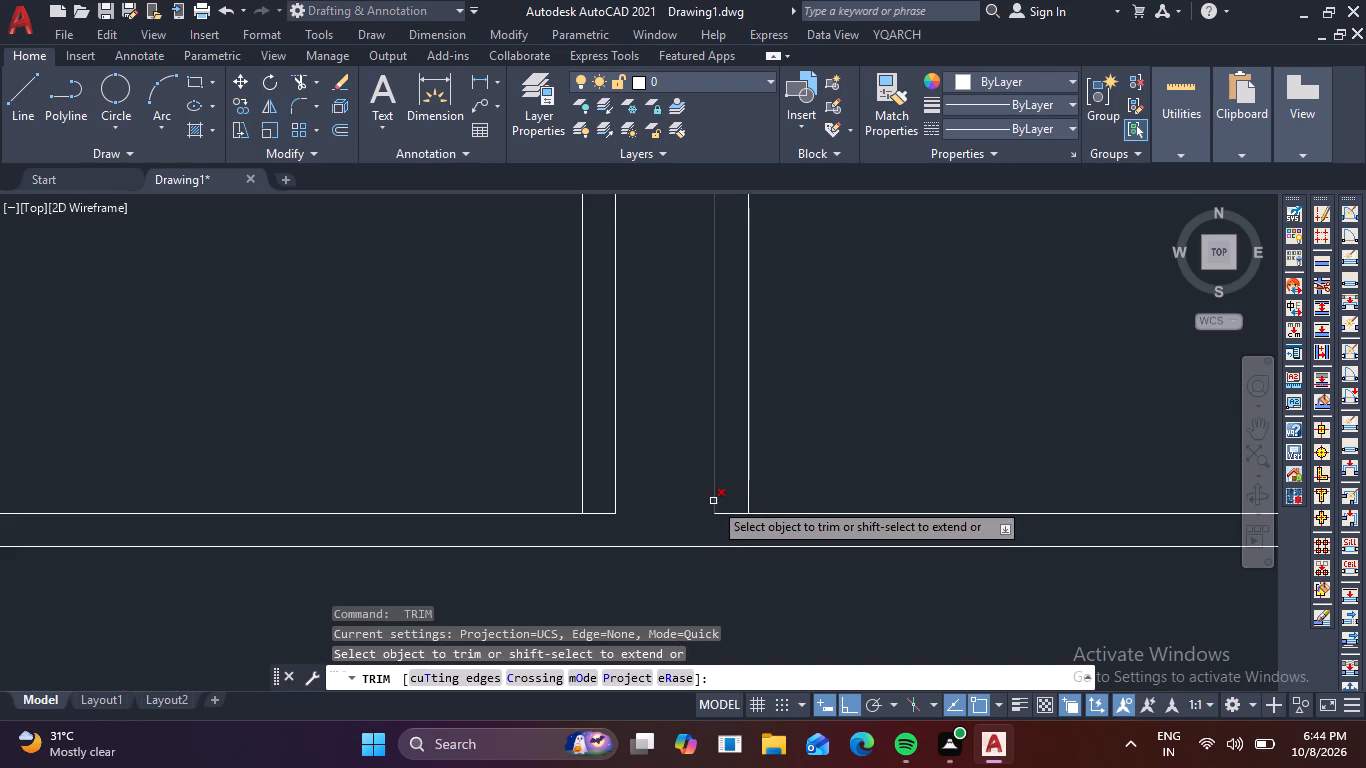
{"action": "left_click", "coordinate": [714, 498], "text": "shift"}
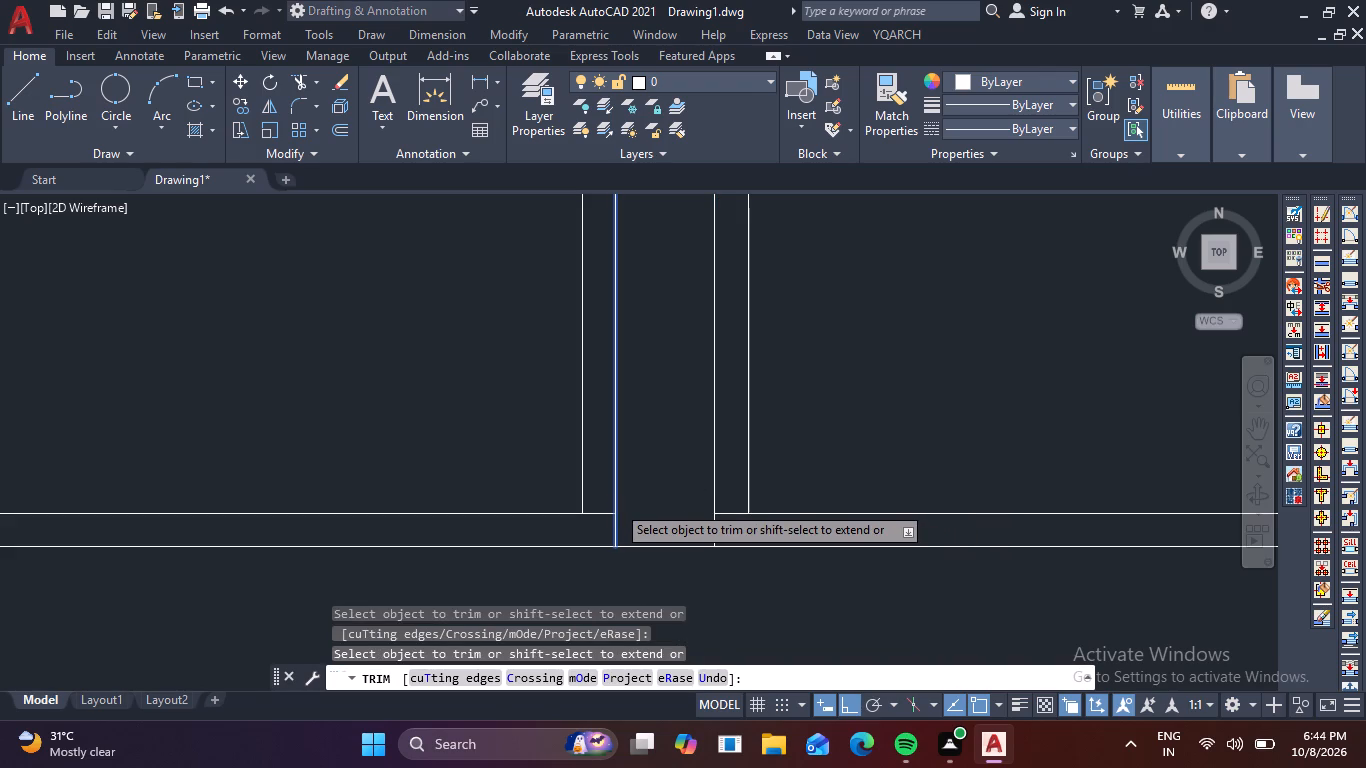
{"action": "left_click", "coordinate": [616, 504], "text": "shift"}
Trim the inner bottom line's stubs between each original divider and its 0.01 offset line.
{"action": "left_click_drag", "start_coordinate": [601, 512], "coordinate": [599, 522]}
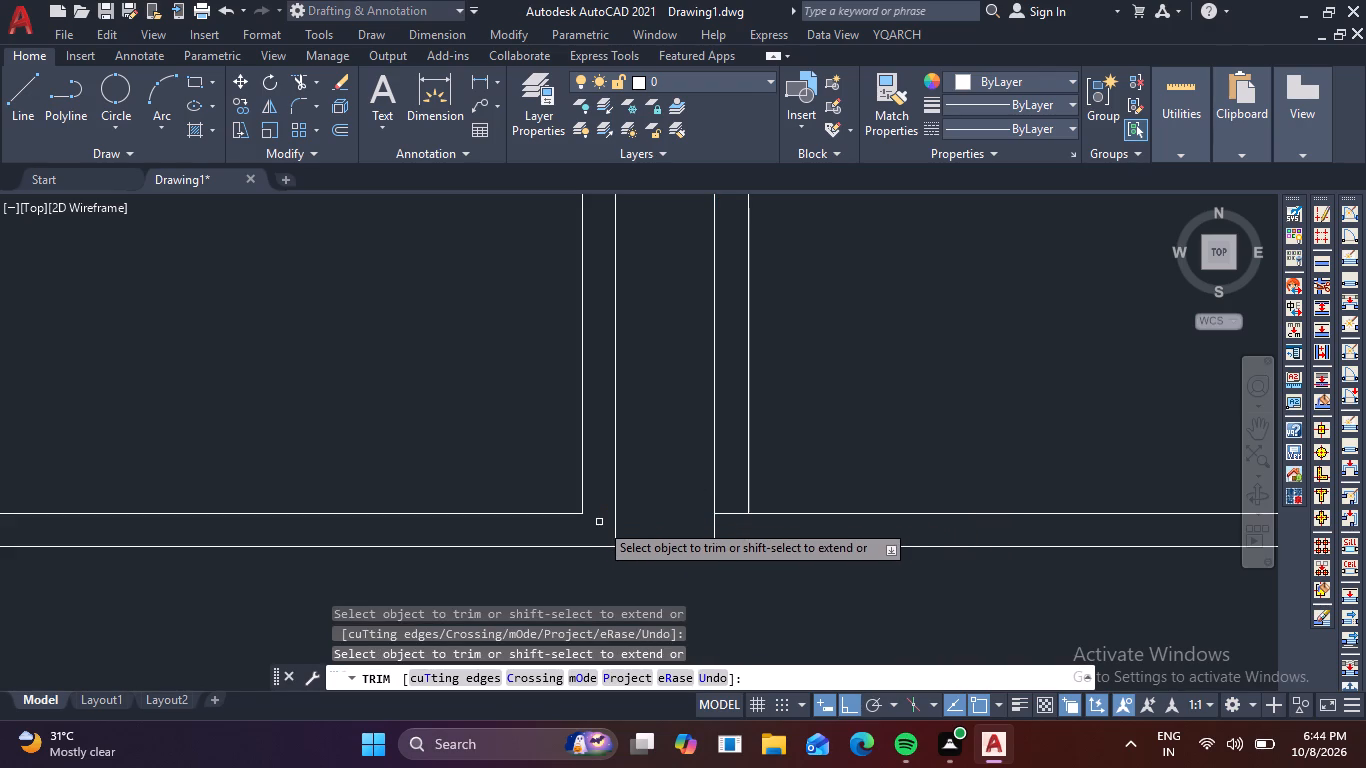
{"action": "left_click", "coordinate": [721, 514]}
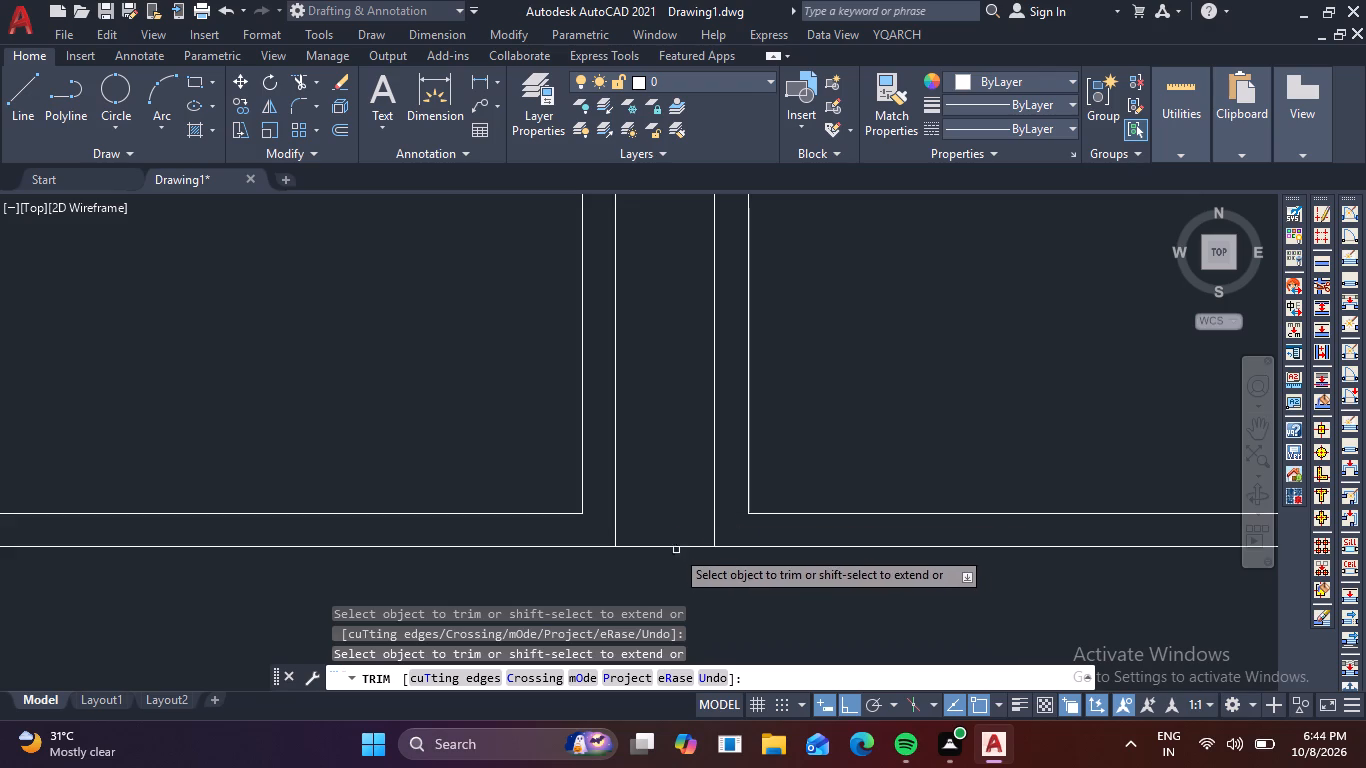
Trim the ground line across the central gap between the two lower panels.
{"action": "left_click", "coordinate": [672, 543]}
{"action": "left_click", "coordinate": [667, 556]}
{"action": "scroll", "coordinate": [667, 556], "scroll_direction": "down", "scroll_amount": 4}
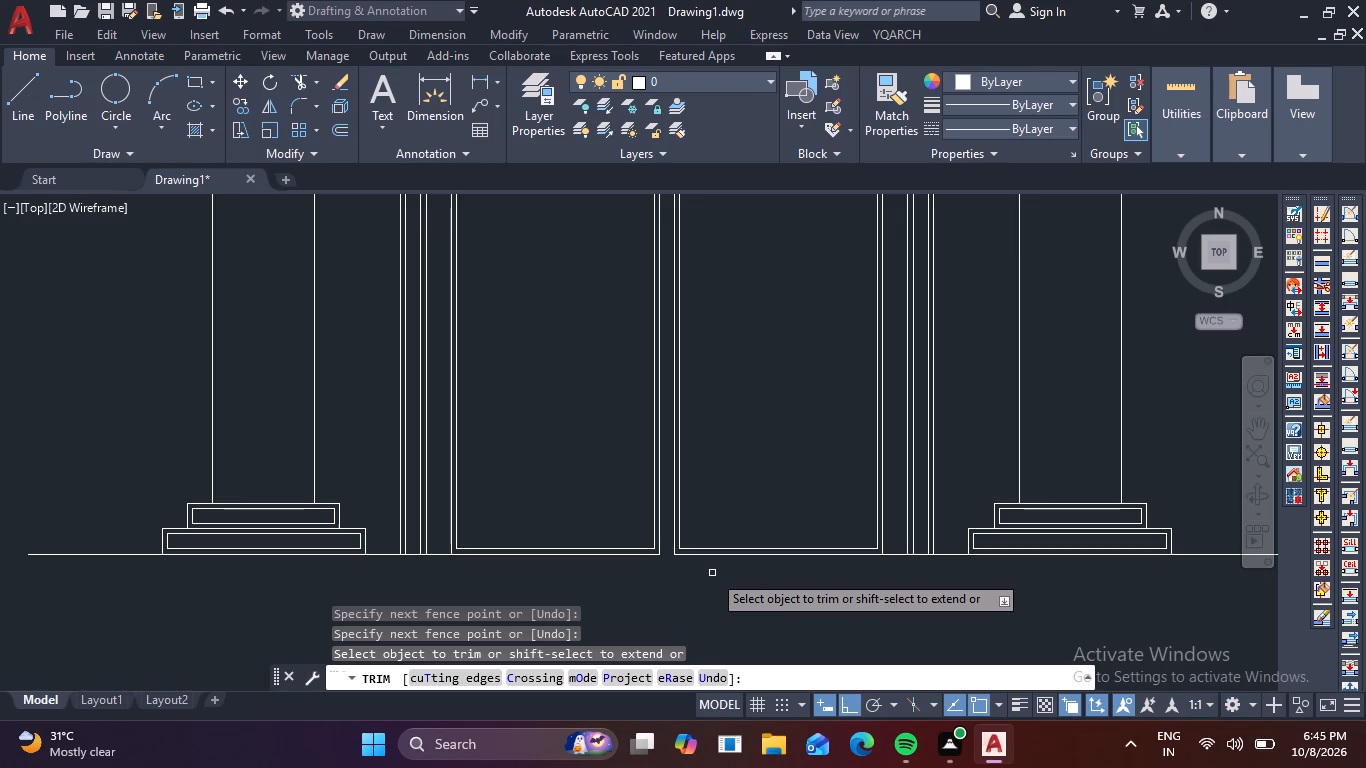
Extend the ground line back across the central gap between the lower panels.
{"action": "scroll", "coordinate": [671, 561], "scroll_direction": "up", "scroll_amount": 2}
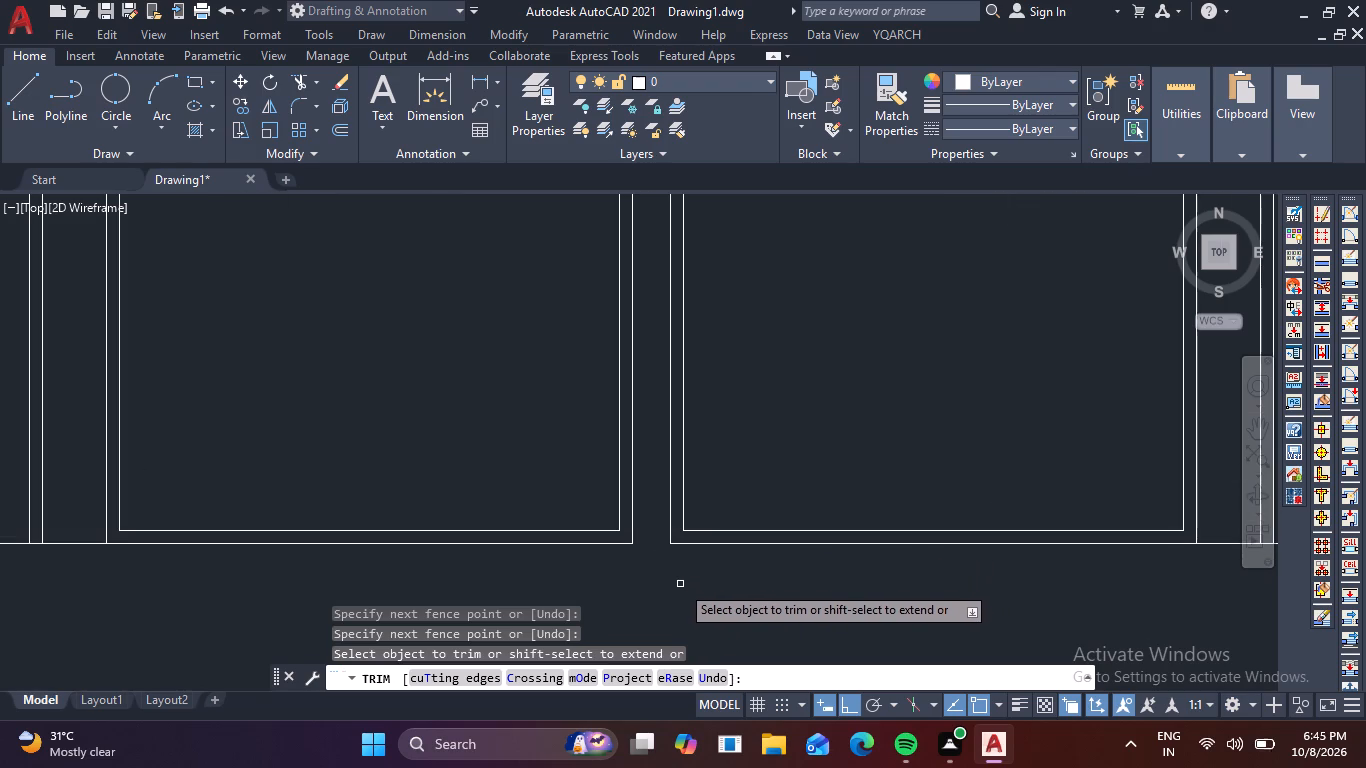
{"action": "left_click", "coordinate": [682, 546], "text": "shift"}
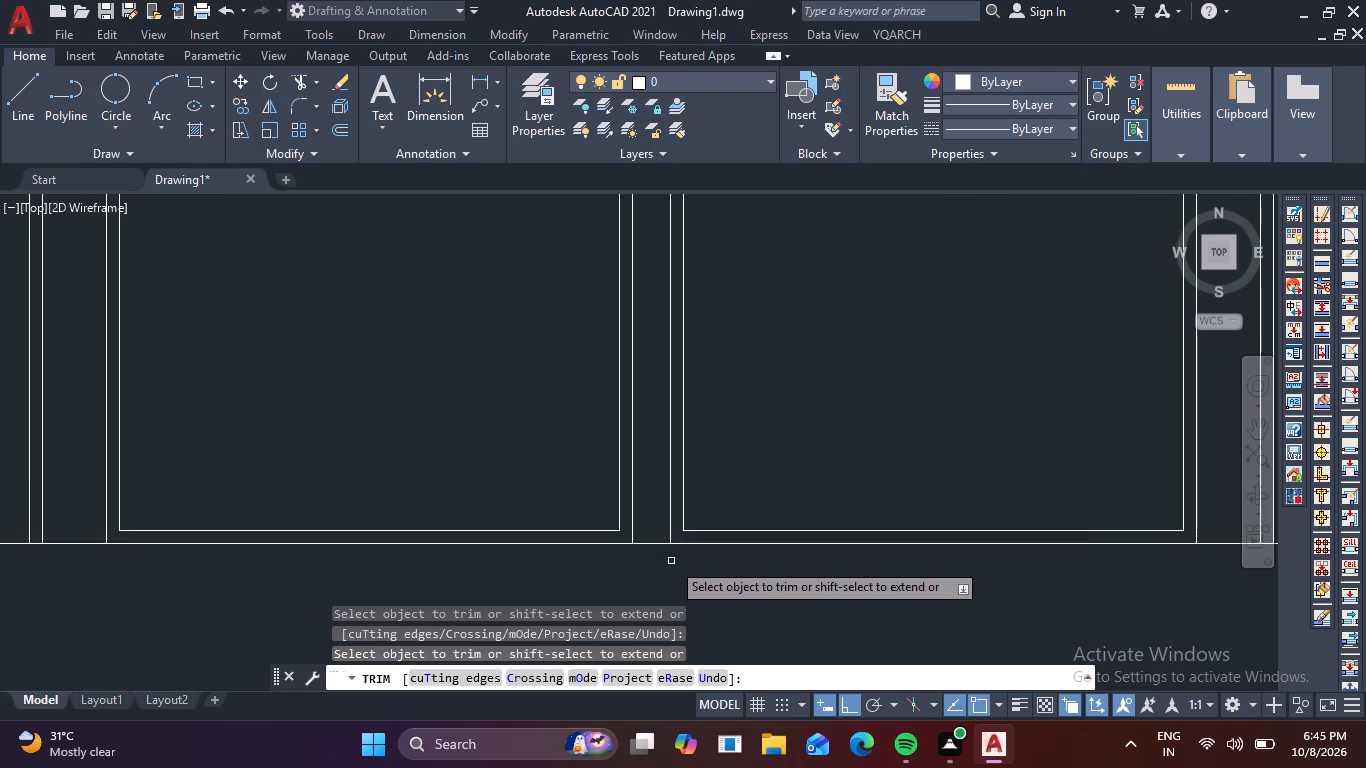
Examine the two lower panels and where the door frame lines and column bases meet the ground line.
{"action": "scroll", "coordinate": [671, 561], "scroll_direction": "down", "scroll_amount": 4}
{"action": "scroll", "coordinate": [701, 467], "scroll_direction": "up", "scroll_amount": 2}
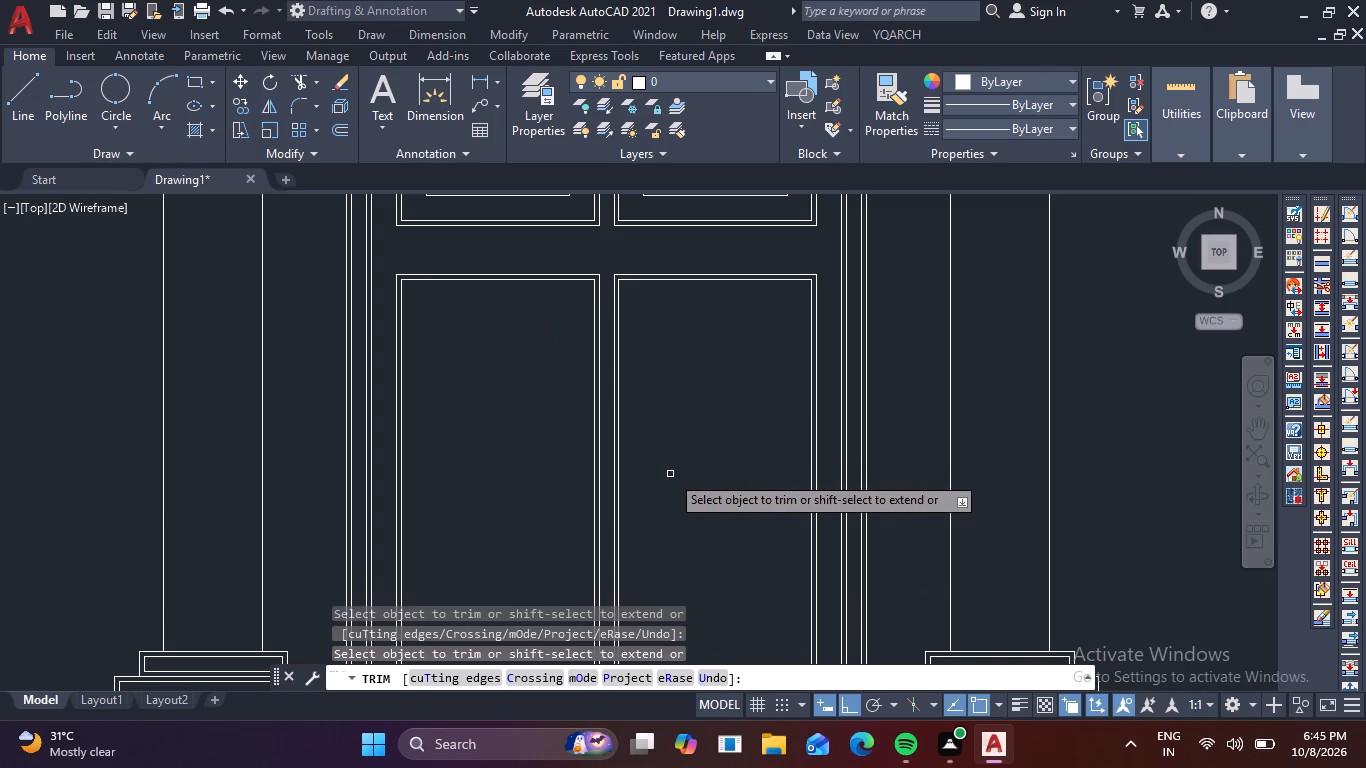
{"action": "scroll", "coordinate": [551, 522], "scroll_direction": "down", "scroll_amount": 1}
{"action": "middle_click_drag", "start_coordinate": [545, 525], "coordinate": [563, 434]}
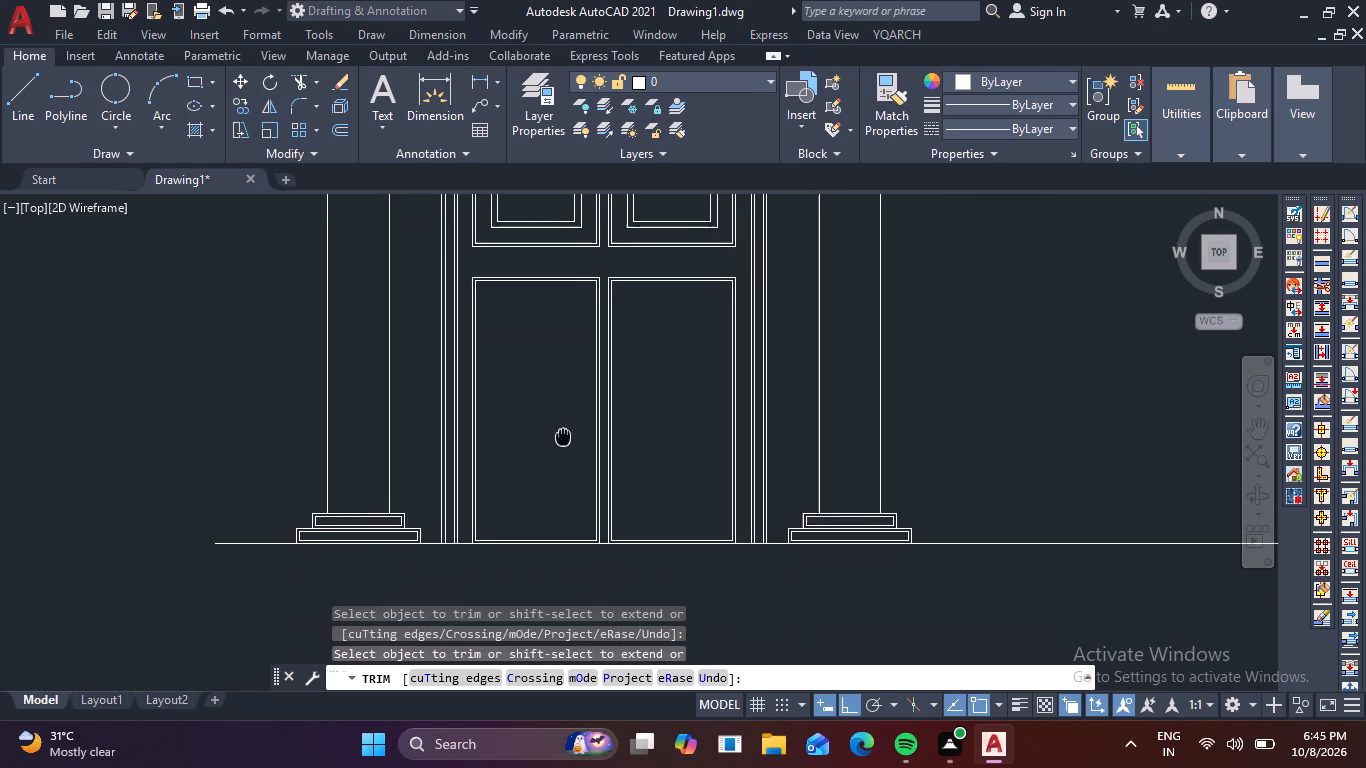
{"action": "middle_click_drag", "start_coordinate": [563, 434], "coordinate": [565, 425]}
{"action": "scroll", "coordinate": [458, 544], "scroll_direction": "up", "scroll_amount": 2}
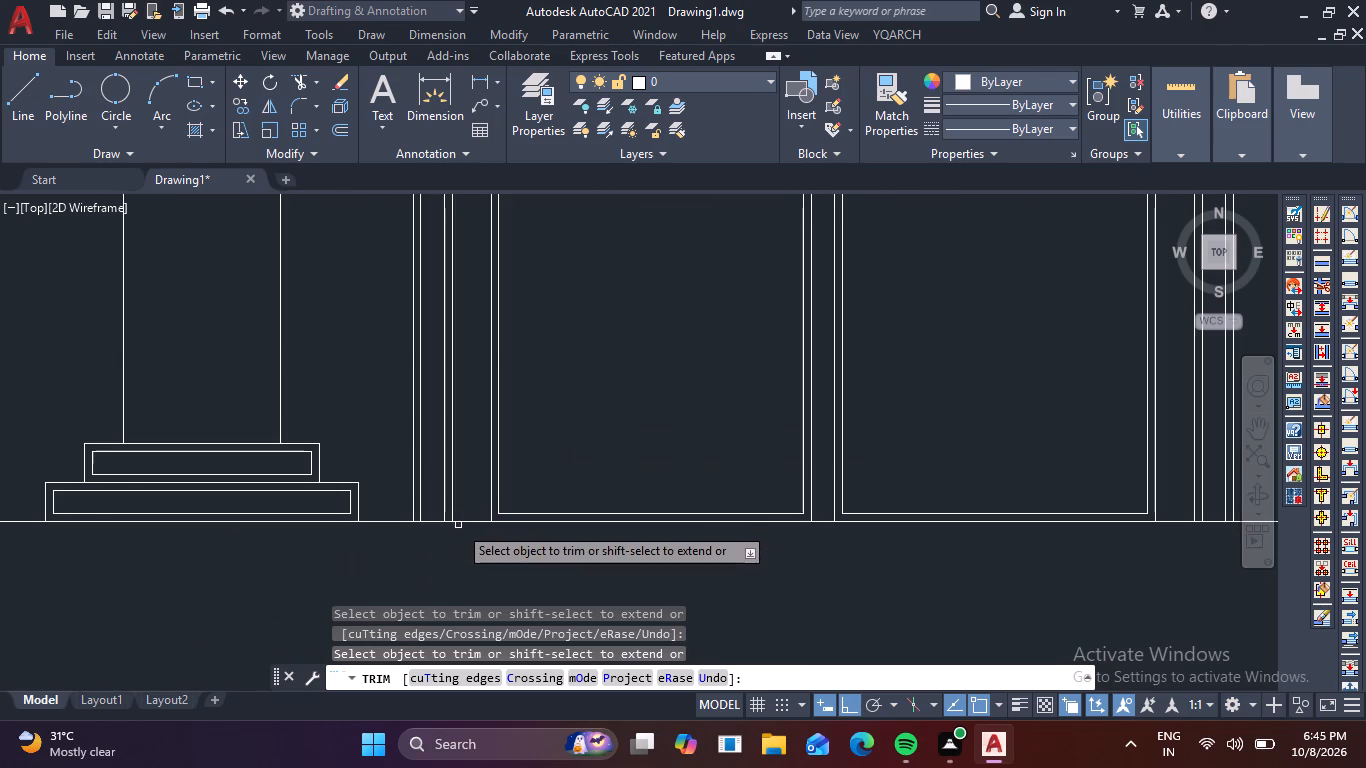
{"action": "middle_click_drag", "start_coordinate": [458, 525], "coordinate": [466, 569]}
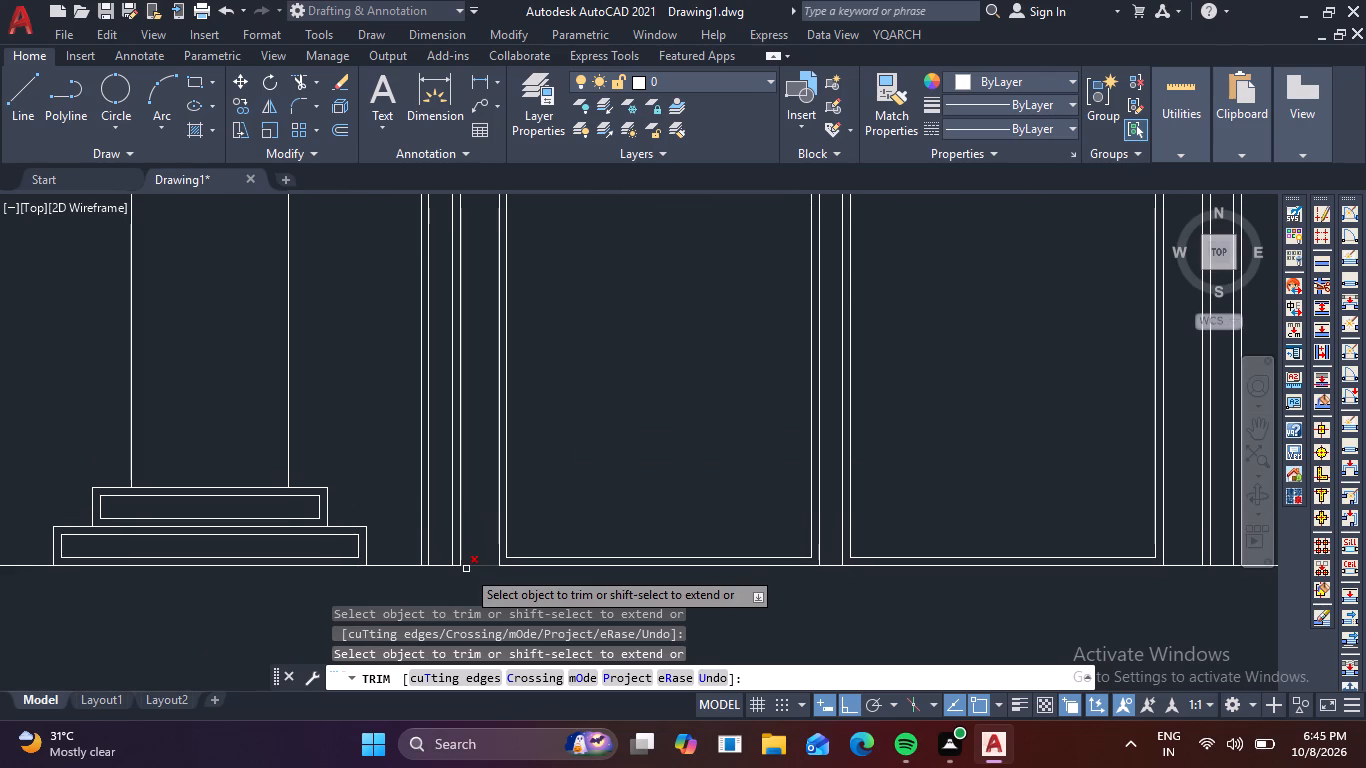
{"action": "scroll", "coordinate": [578, 479], "scroll_direction": "down", "scroll_amount": 1}
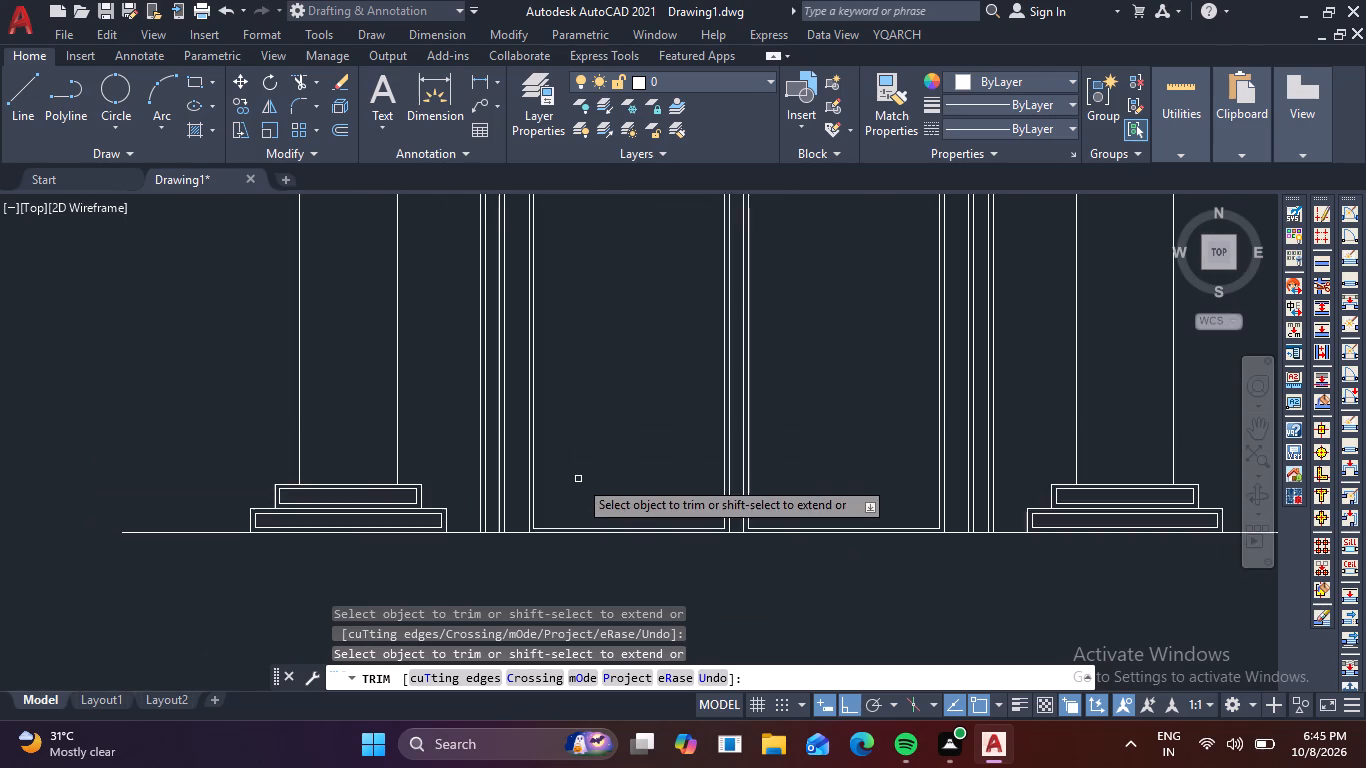
{"action": "scroll", "coordinate": [594, 450], "scroll_direction": "down", "scroll_amount": 1}
{"action": "middle_click_drag", "start_coordinate": [582, 423], "coordinate": [577, 449]}
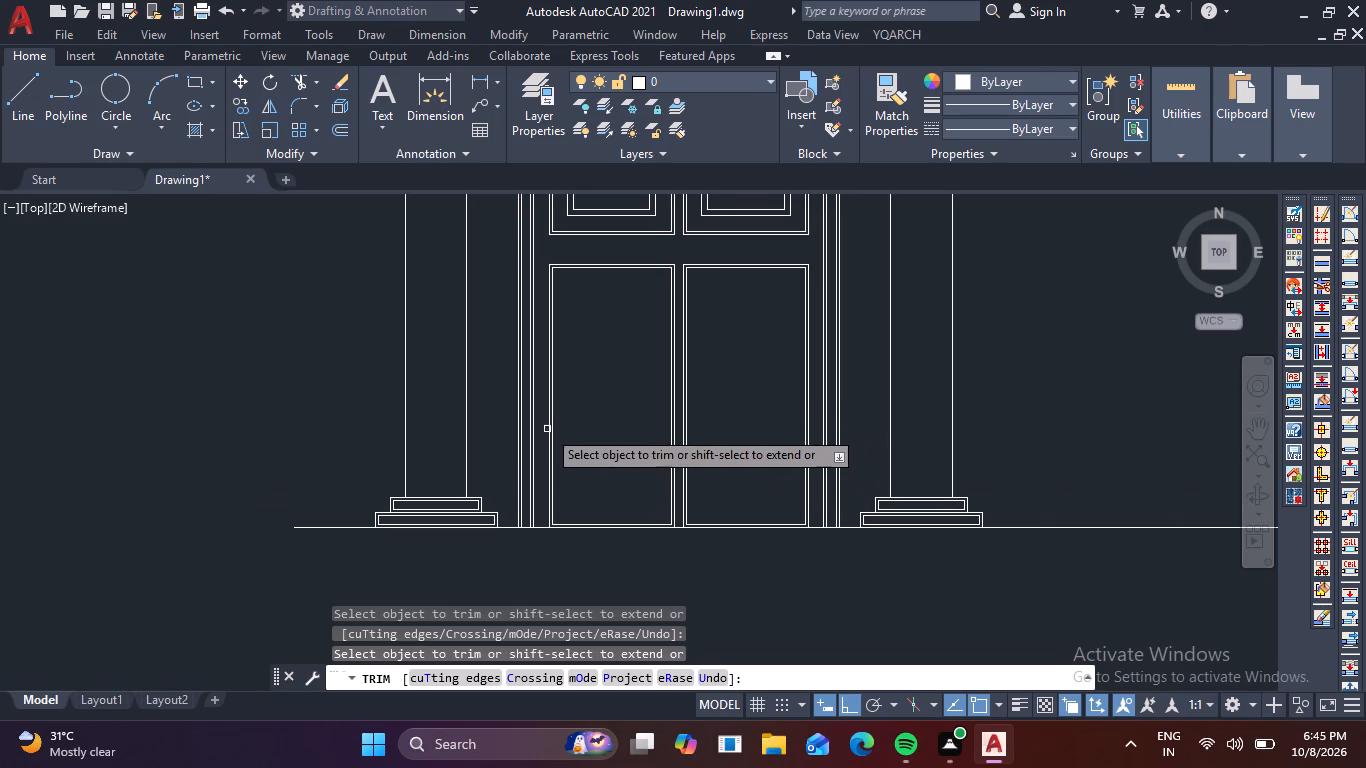
{"action": "scroll", "coordinate": [561, 534], "scroll_direction": "up", "scroll_amount": 3}
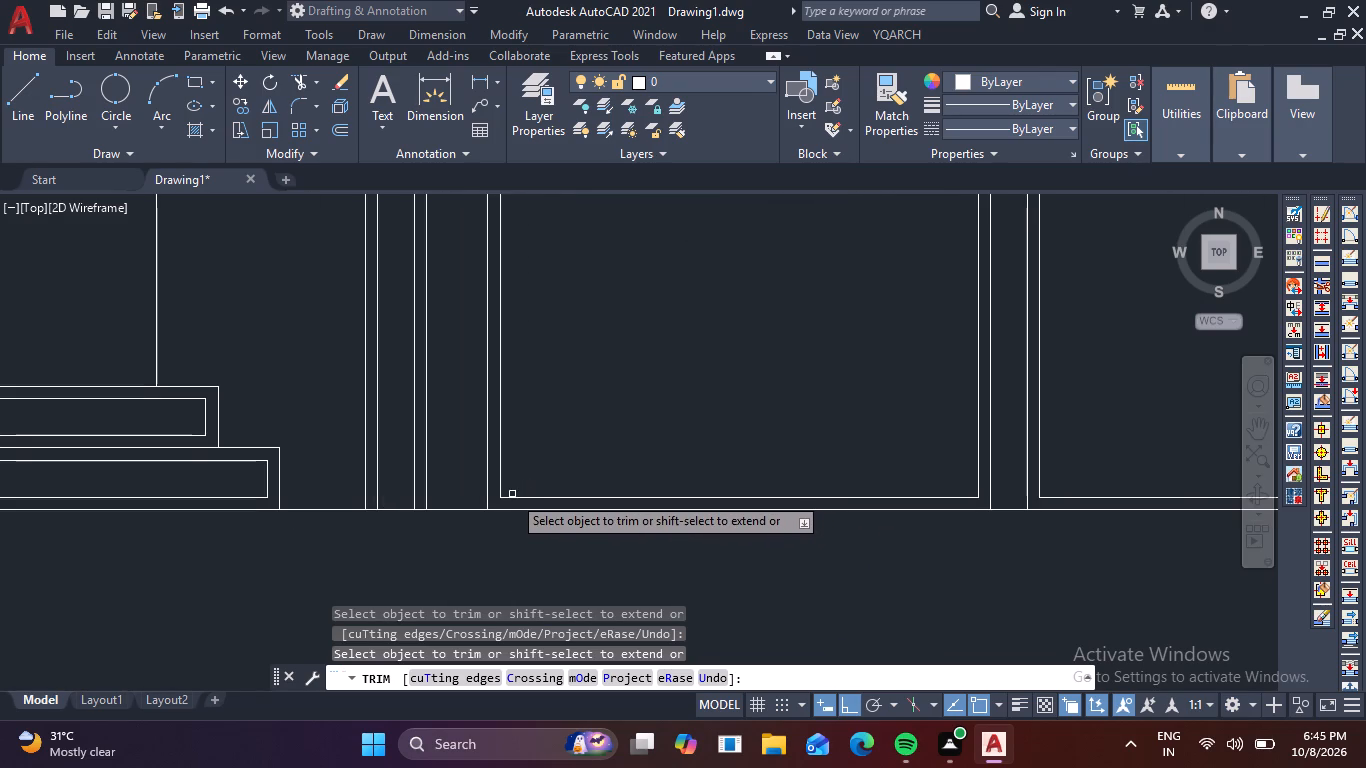
Extend the inner bottom lines of both lower panels outward to the adjacent door frame lines.
{"action": "left_click", "coordinate": [510, 497], "text": "shift"}
{"action": "left_click", "coordinate": [504, 498], "text": "shift"}
{"action": "scroll", "coordinate": [536, 493], "scroll_direction": "down", "scroll_amount": 3}
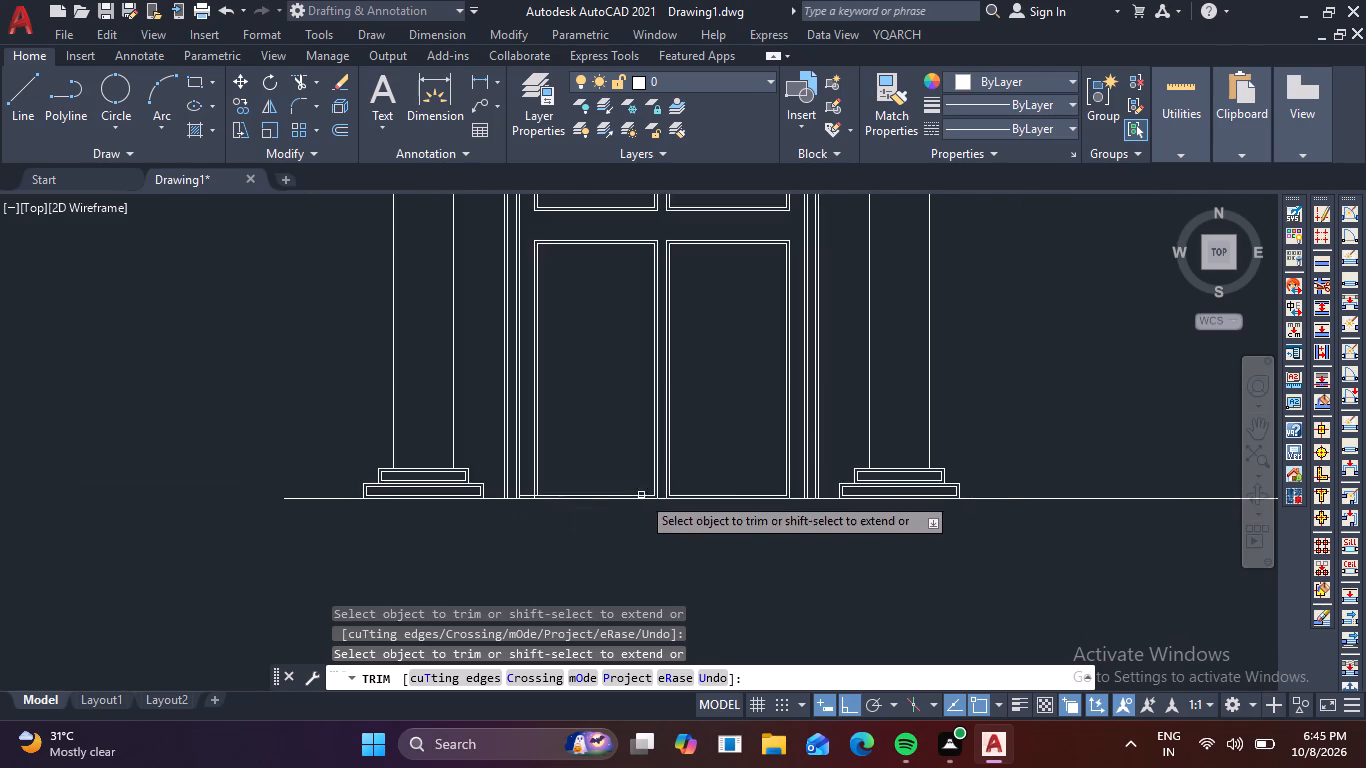
{"action": "middle_click_drag", "start_coordinate": [645, 488], "coordinate": [558, 469]}
{"action": "scroll", "coordinate": [712, 493], "scroll_direction": "up", "scroll_amount": 3}
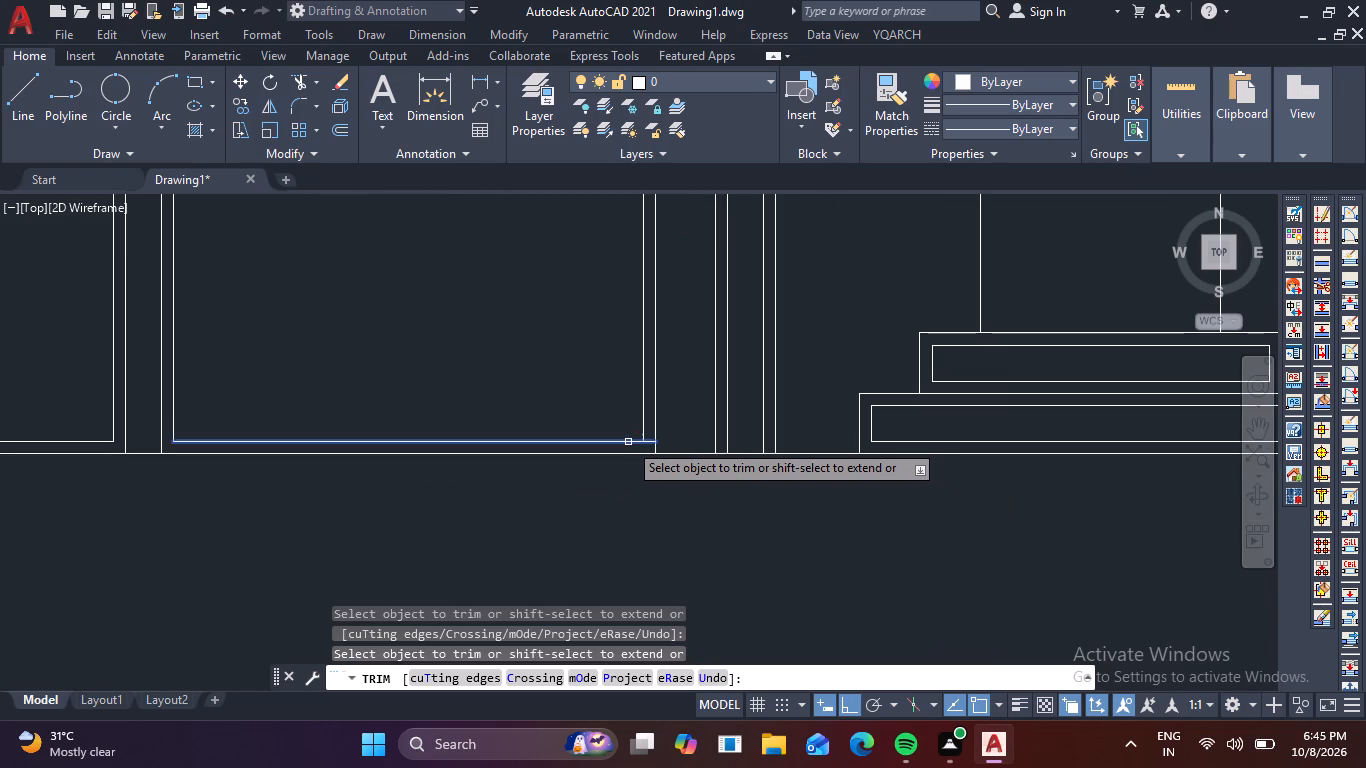
{"action": "left_click", "coordinate": [628, 442], "text": "shift"}
{"action": "left_click", "coordinate": [649, 442], "text": "shift"}
{"action": "scroll", "coordinate": [580, 467], "scroll_direction": "down", "scroll_amount": 2}
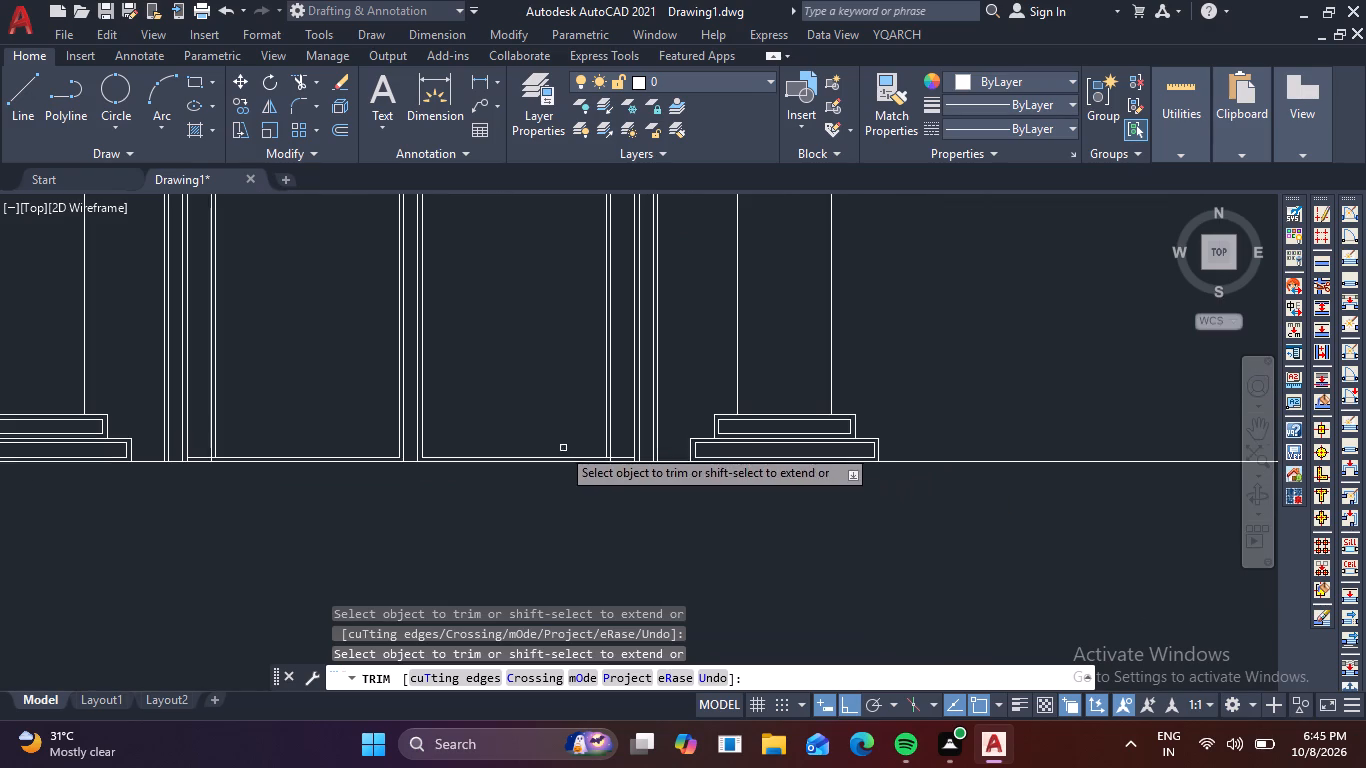
{"action": "scroll", "coordinate": [544, 417], "scroll_direction": "down", "scroll_amount": 1}
{"action": "middle_click_drag", "start_coordinate": [544, 417], "coordinate": [580, 442]}
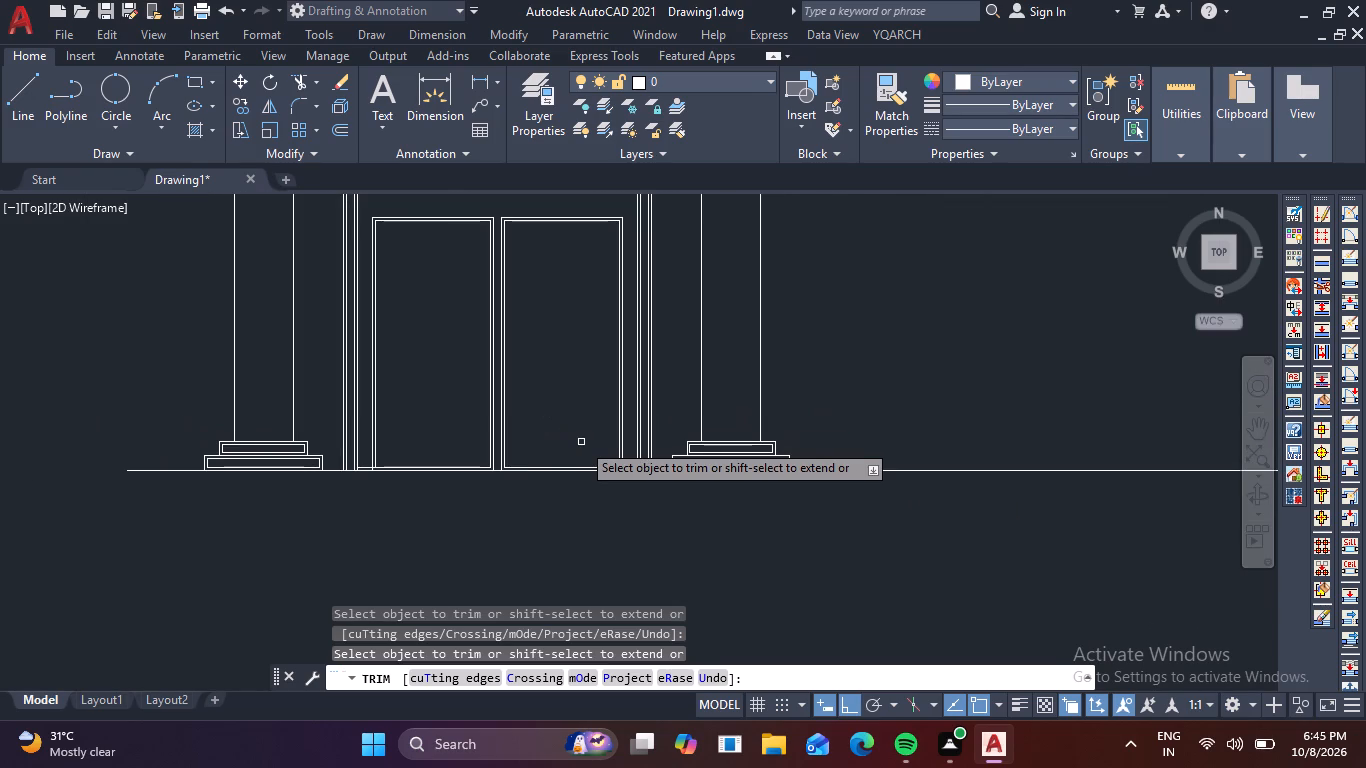
Extend the lower panels' inner bottom lines toward each other across the central gap.
{"action": "scroll", "coordinate": [529, 470], "scroll_direction": "up", "scroll_amount": 3}
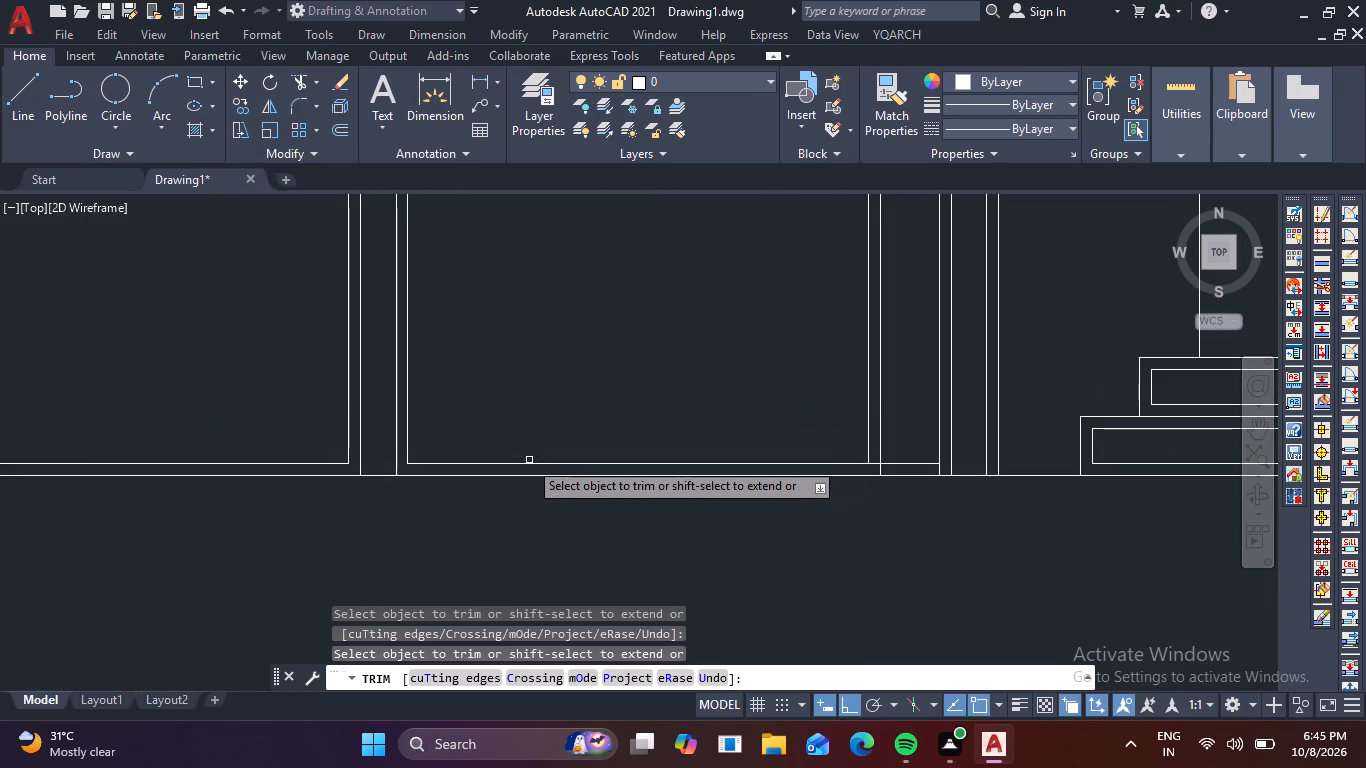
{"action": "left_click", "coordinate": [422, 464], "text": "shift"}
{"action": "left_click", "coordinate": [408, 464], "text": "shift"}
{"action": "left_click", "coordinate": [413, 462], "text": "shift"}
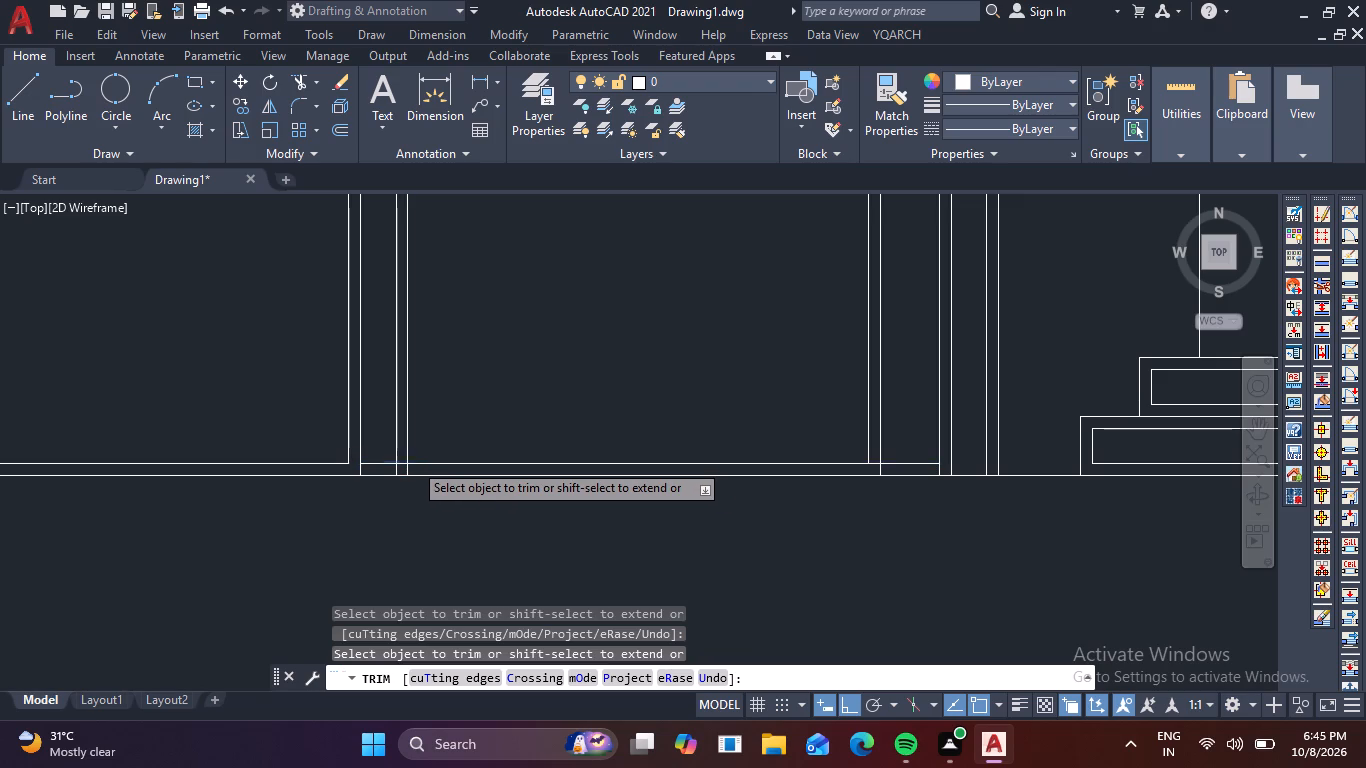
{"action": "left_click", "coordinate": [381, 463], "text": "shift"}
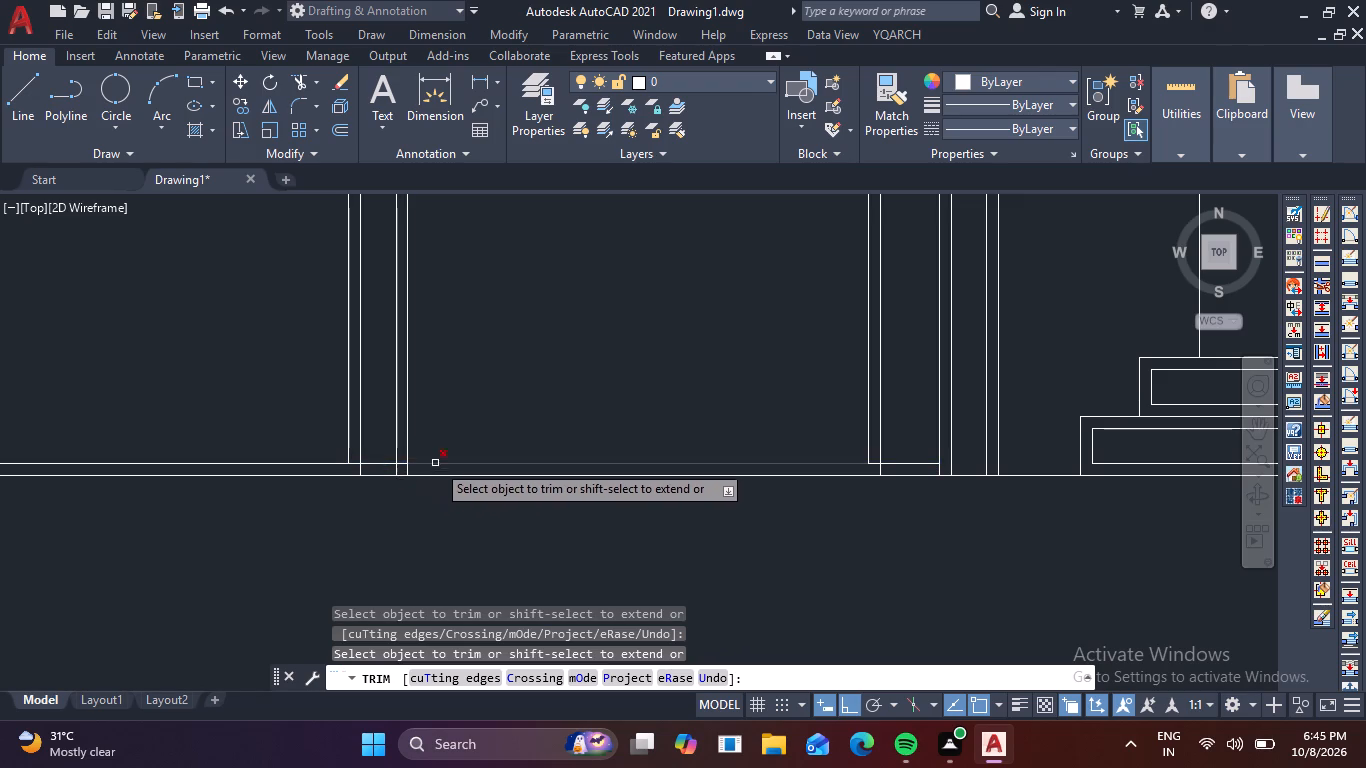
Trim the central panel verticals' stubs between the inner bottom line and the ground line.
{"action": "scroll", "coordinate": [456, 449], "scroll_direction": "down", "scroll_amount": 2}
{"action": "middle_click_drag", "start_coordinate": [514, 389], "coordinate": [530, 436]}
{"action": "scroll", "coordinate": [470, 495], "scroll_direction": "up", "scroll_amount": 3}
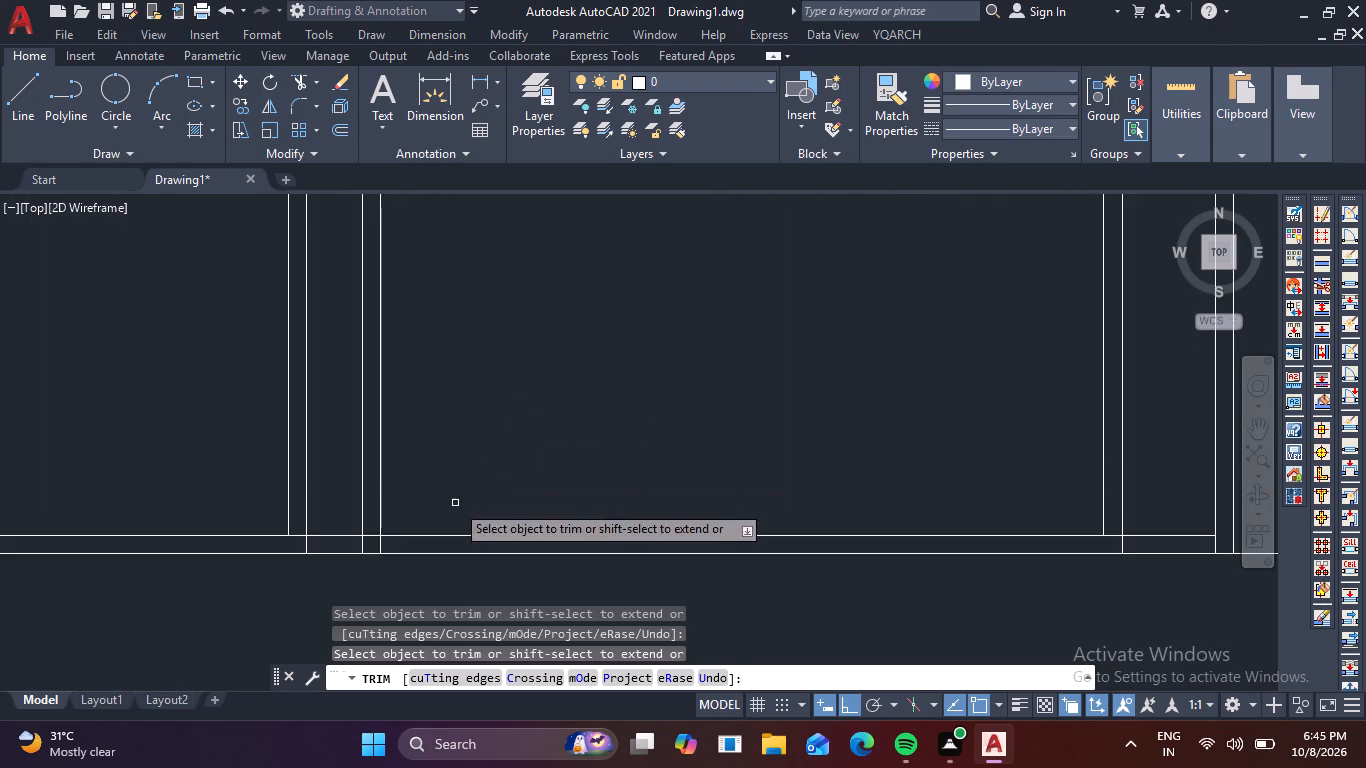
{"action": "middle_click_drag", "start_coordinate": [455, 504], "coordinate": [485, 408]}
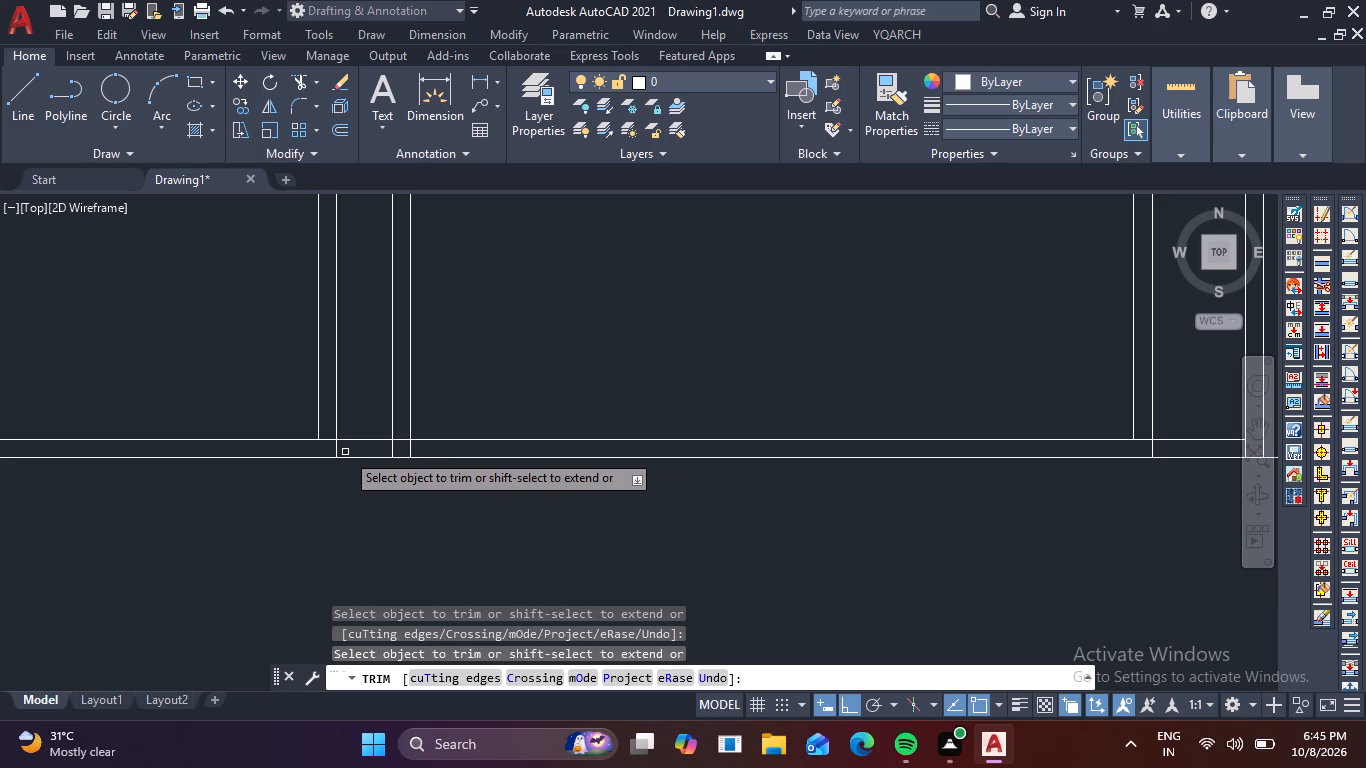
{"action": "left_click", "coordinate": [332, 454]}
{"action": "left_click", "coordinate": [354, 456]}
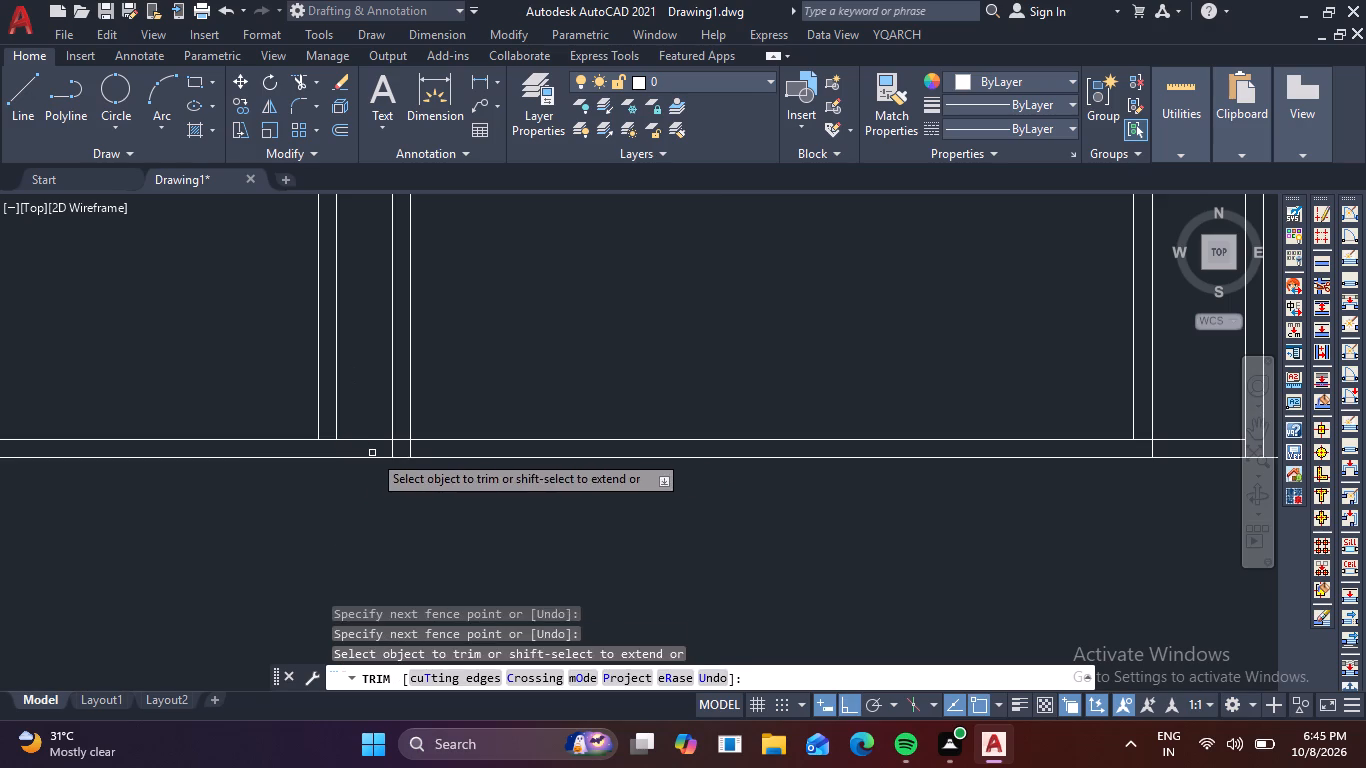
{"action": "left_click_drag", "start_coordinate": [397, 448], "coordinate": [408, 448]}
{"action": "left_click", "coordinate": [417, 446]}
{"action": "left_click", "coordinate": [407, 448]}
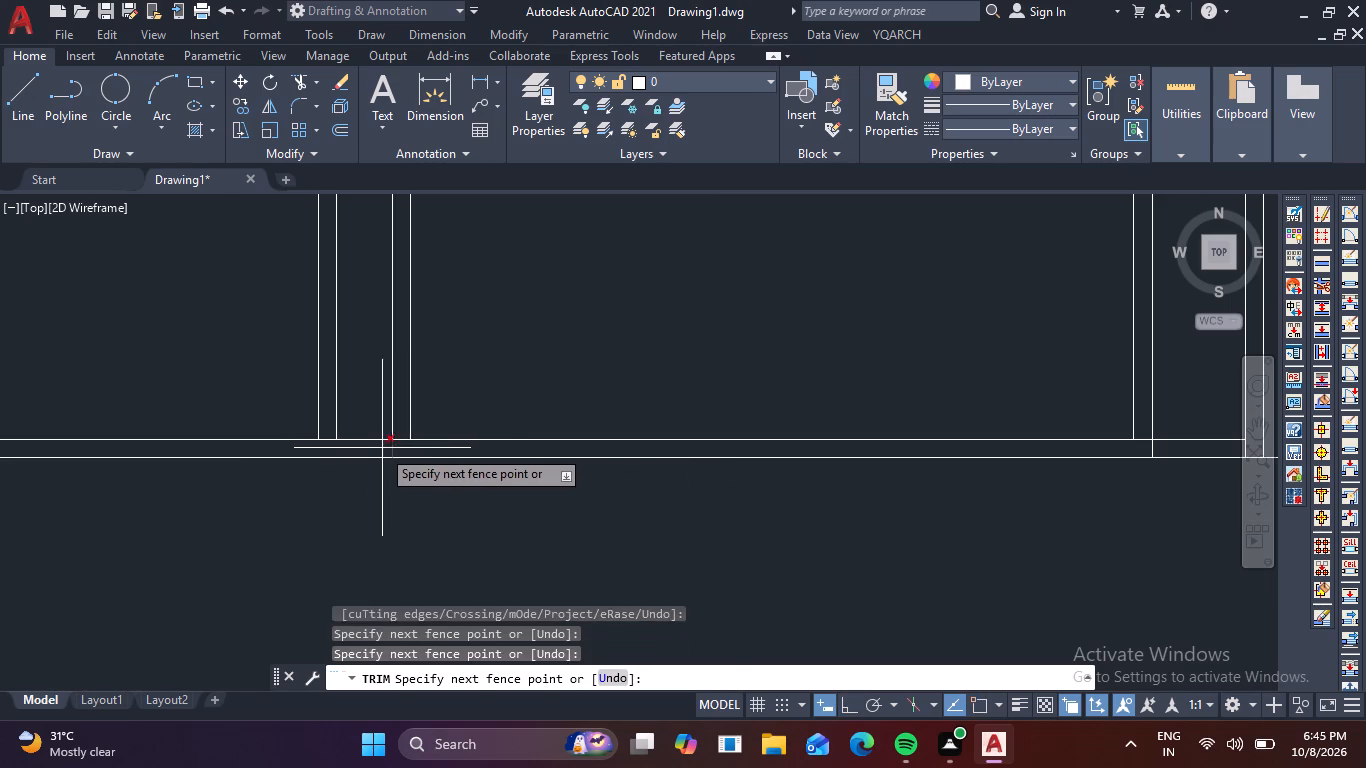
{"action": "left_click", "coordinate": [381, 448]}
{"action": "key", "text": "Escape"}
Draw a horizontal line about 0.4 m long over the inner bottom line, spanning the right lower panel's outer width.
{"action": "scroll", "coordinate": [526, 399], "scroll_direction": "down", "scroll_amount": 1}
{"action": "middle_click_drag", "start_coordinate": [526, 397], "coordinate": [540, 435]}
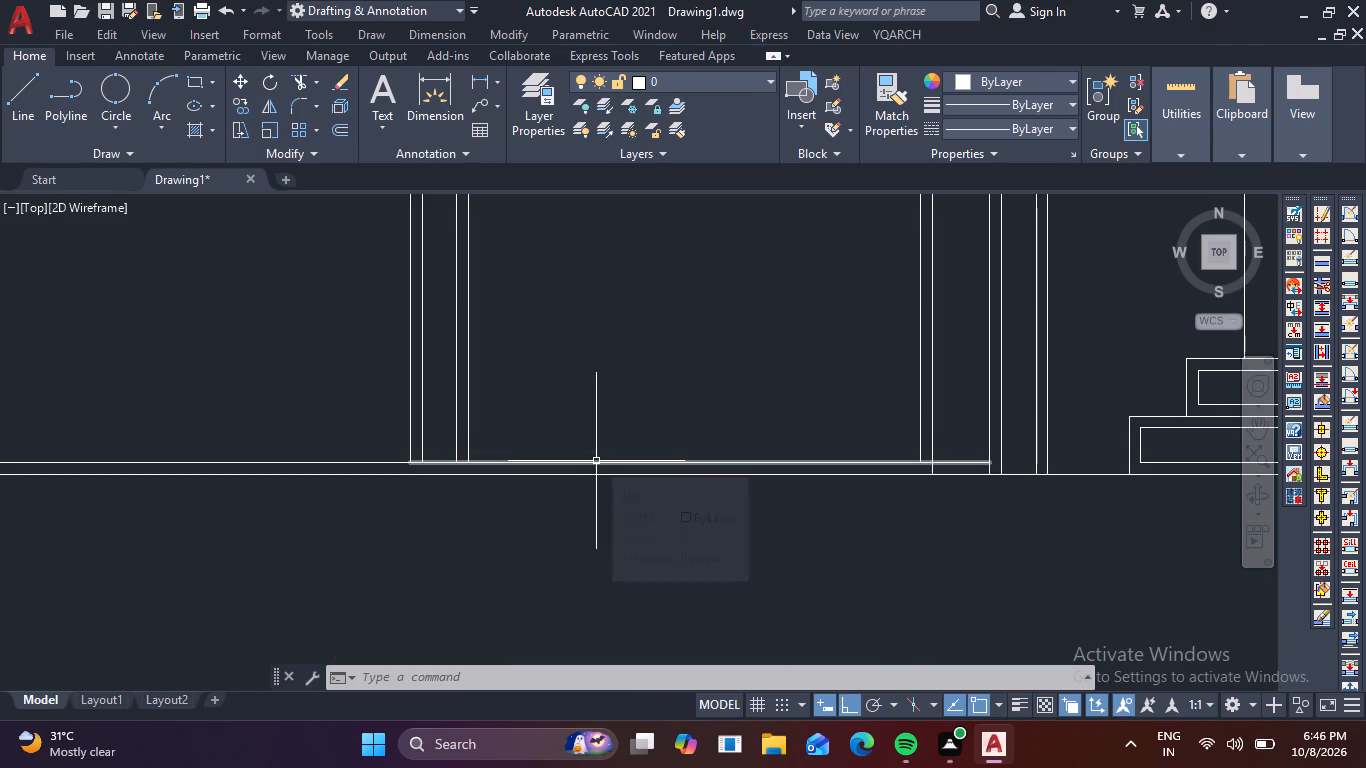
{"action": "middle_click_drag", "start_coordinate": [636, 424], "coordinate": [551, 467]}
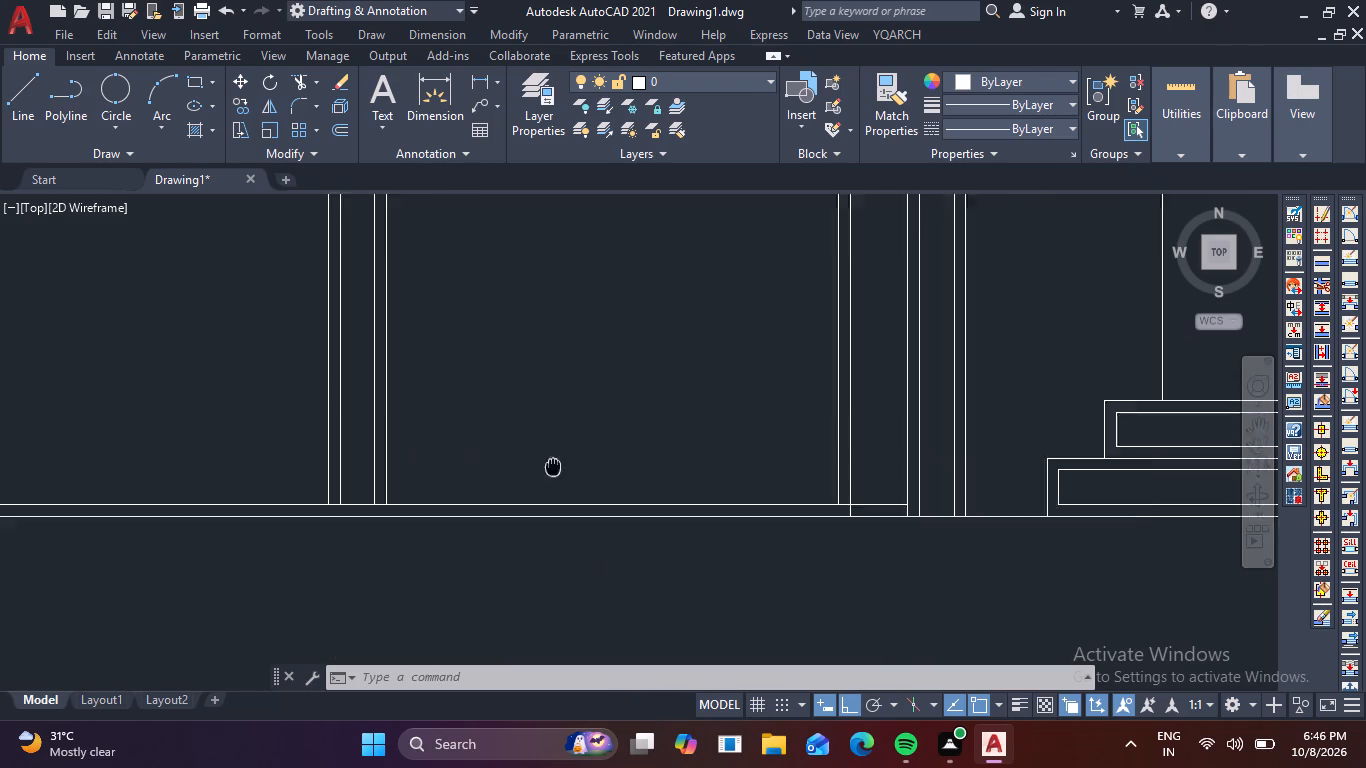
{"action": "middle_click_drag", "start_coordinate": [551, 467], "coordinate": [408, 557]}
{"action": "scroll", "coordinate": [403, 559], "scroll_direction": "down", "scroll_amount": 2}
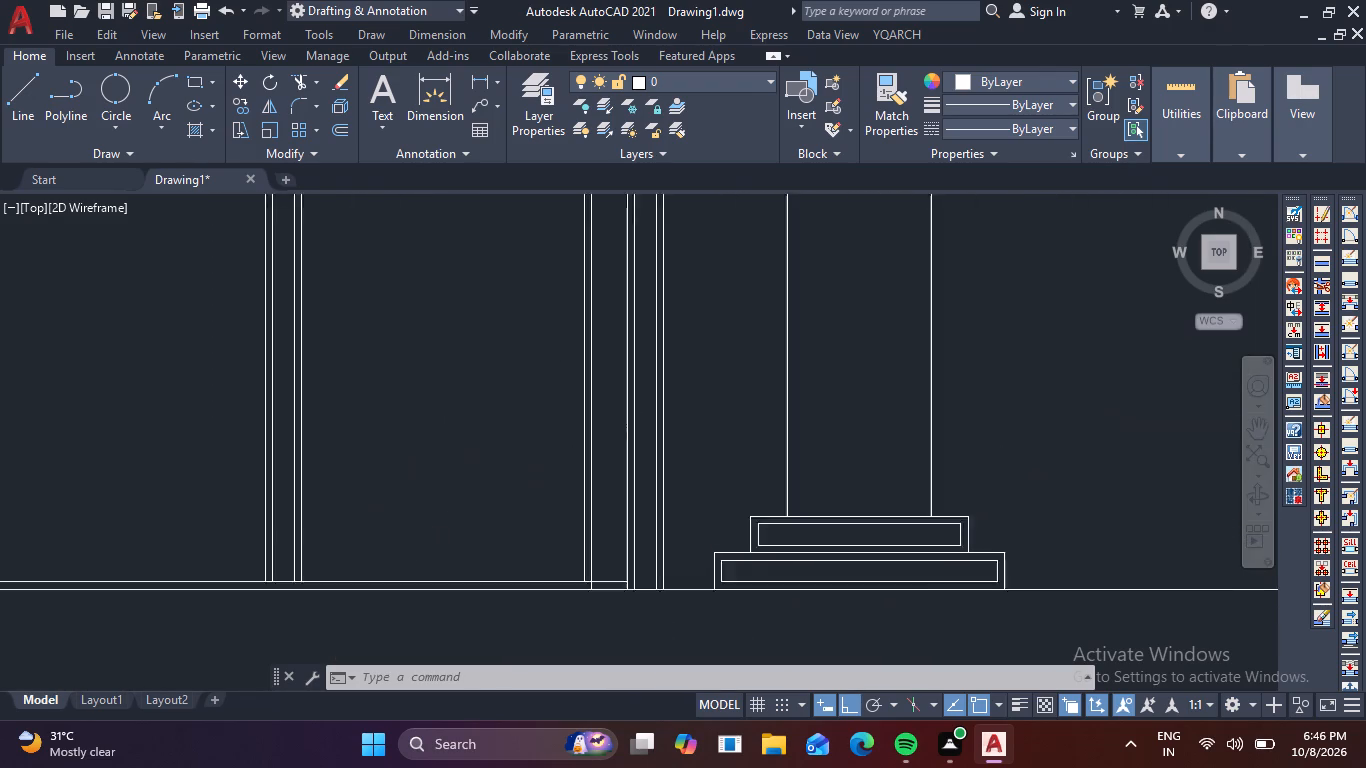
{"action": "scroll", "coordinate": [444, 522], "scroll_direction": "down", "scroll_amount": 1}
{"action": "middle_click_drag", "start_coordinate": [444, 522], "coordinate": [445, 535]}
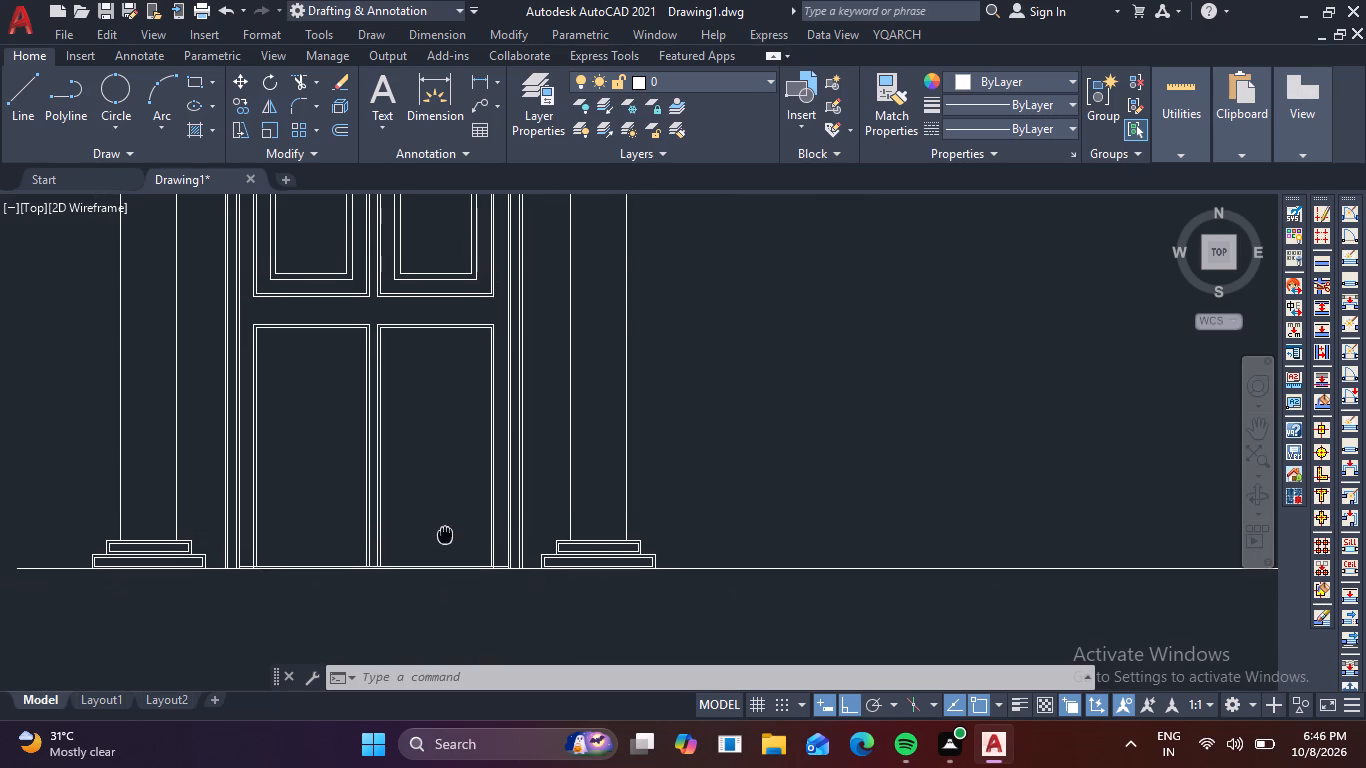
{"action": "middle_click_drag", "start_coordinate": [445, 535], "coordinate": [445, 536]}
{"action": "scroll", "coordinate": [491, 573], "scroll_direction": "up", "scroll_amount": 3}
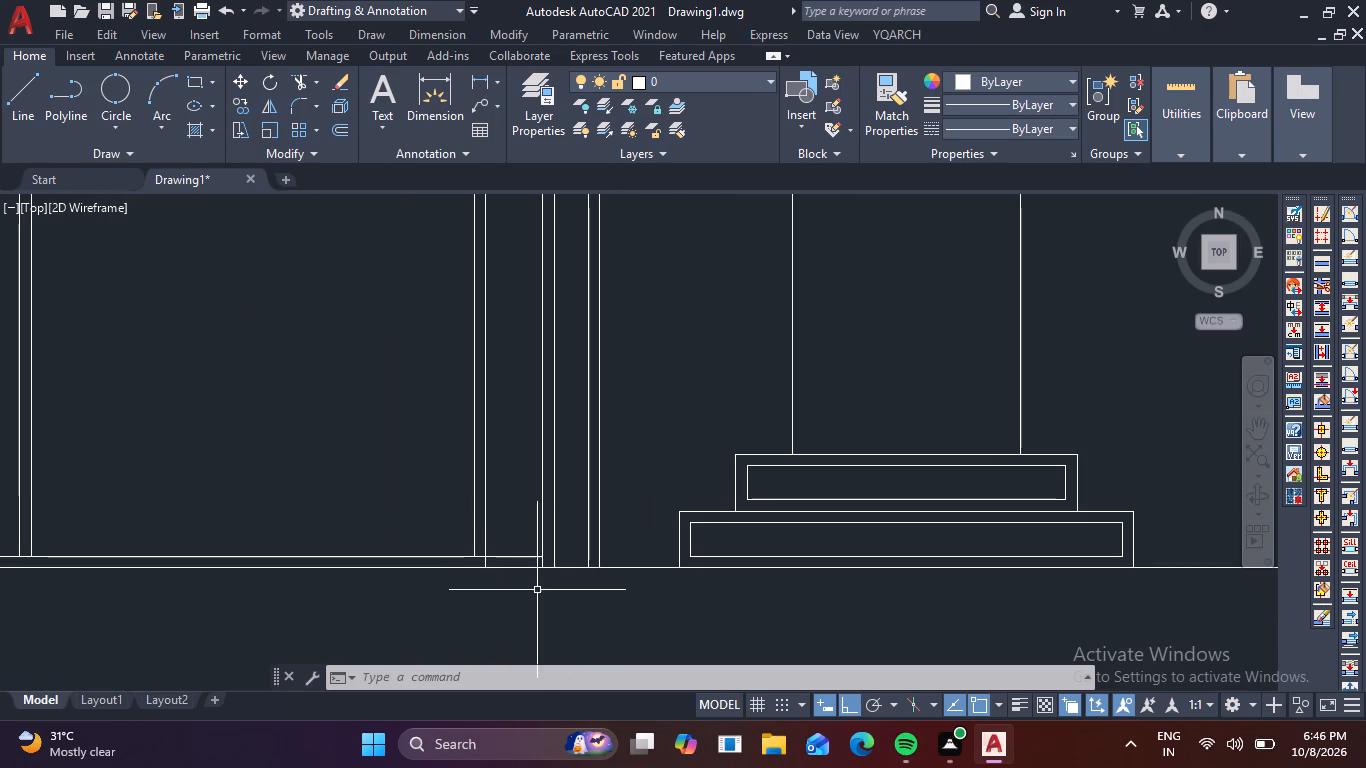
{"action": "key", "text": "l"}
{"action": "key", "text": "space"}
{"action": "left_click", "coordinate": [486, 555]}
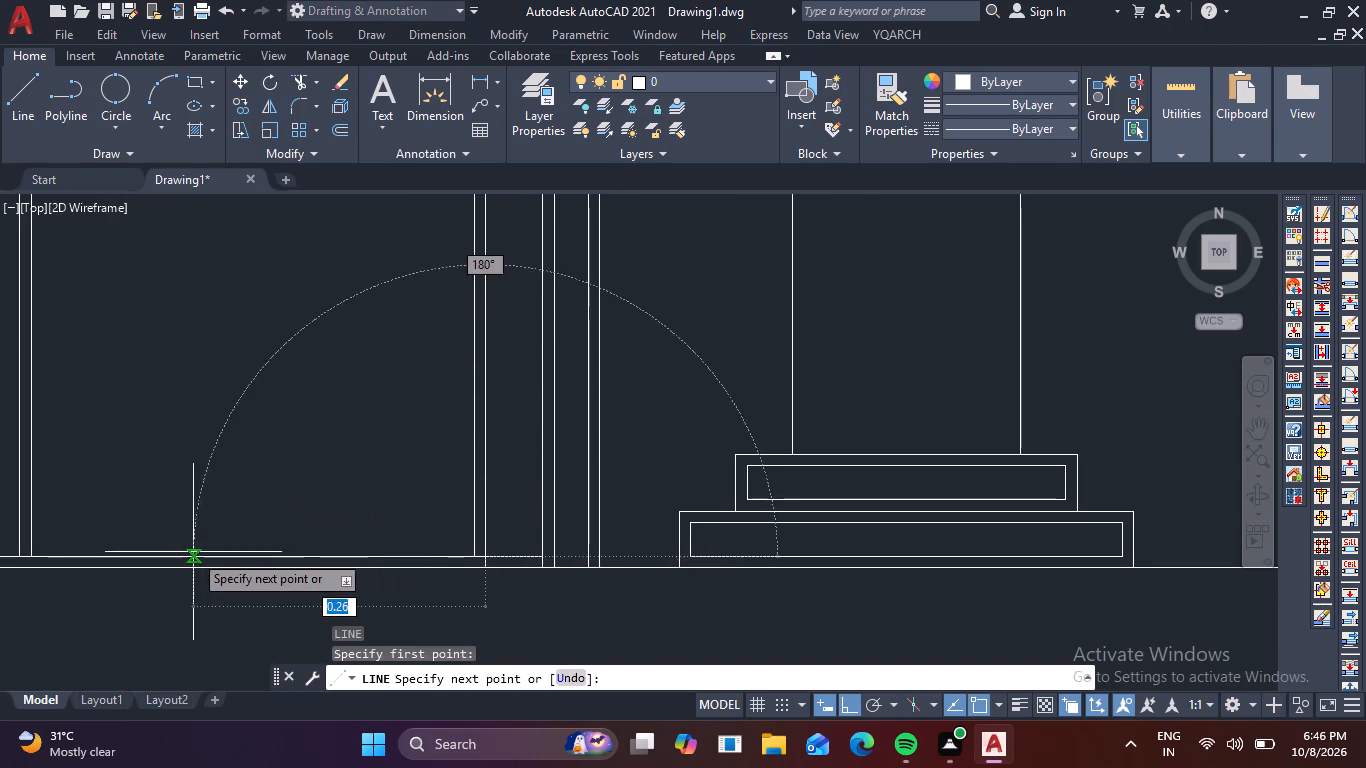
{"action": "middle_click_drag", "start_coordinate": [187, 539], "coordinate": [411, 538]}
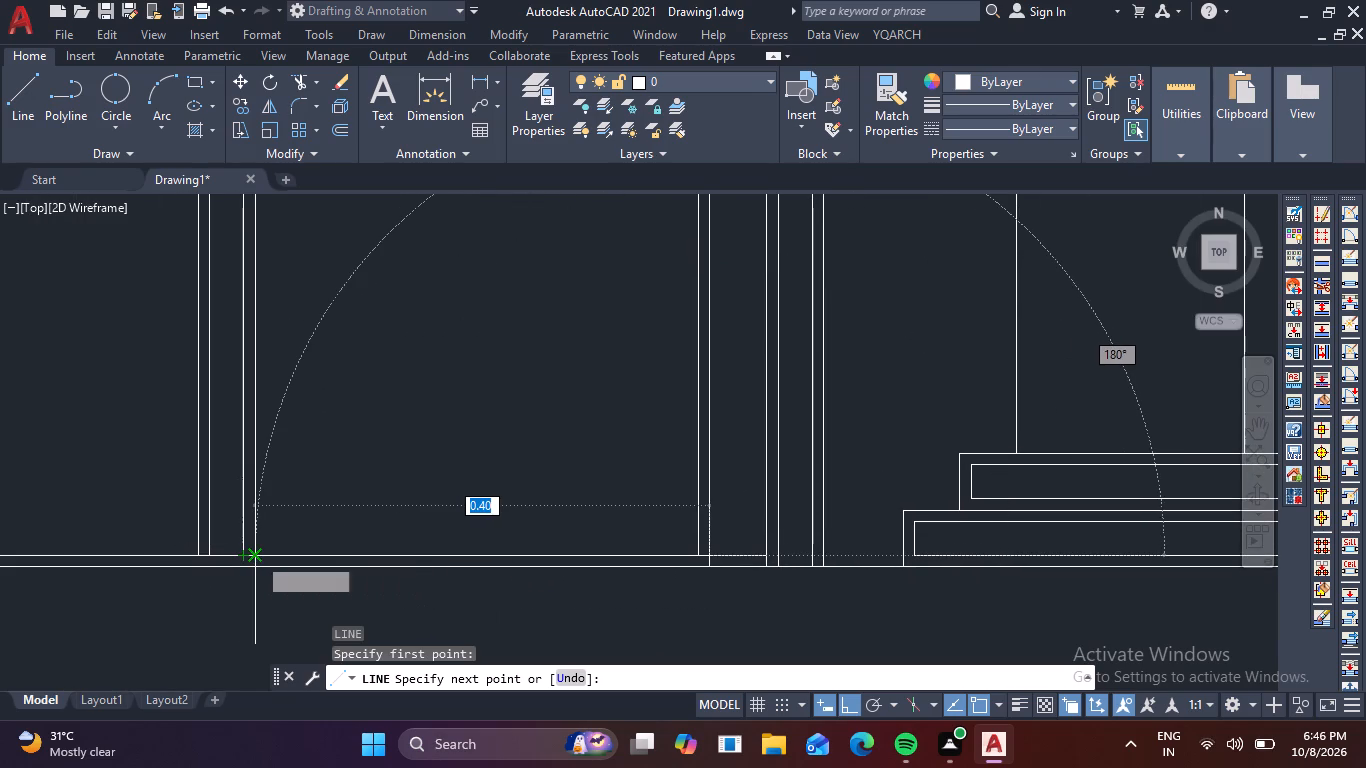
{"action": "left_click", "coordinate": [243, 553]}
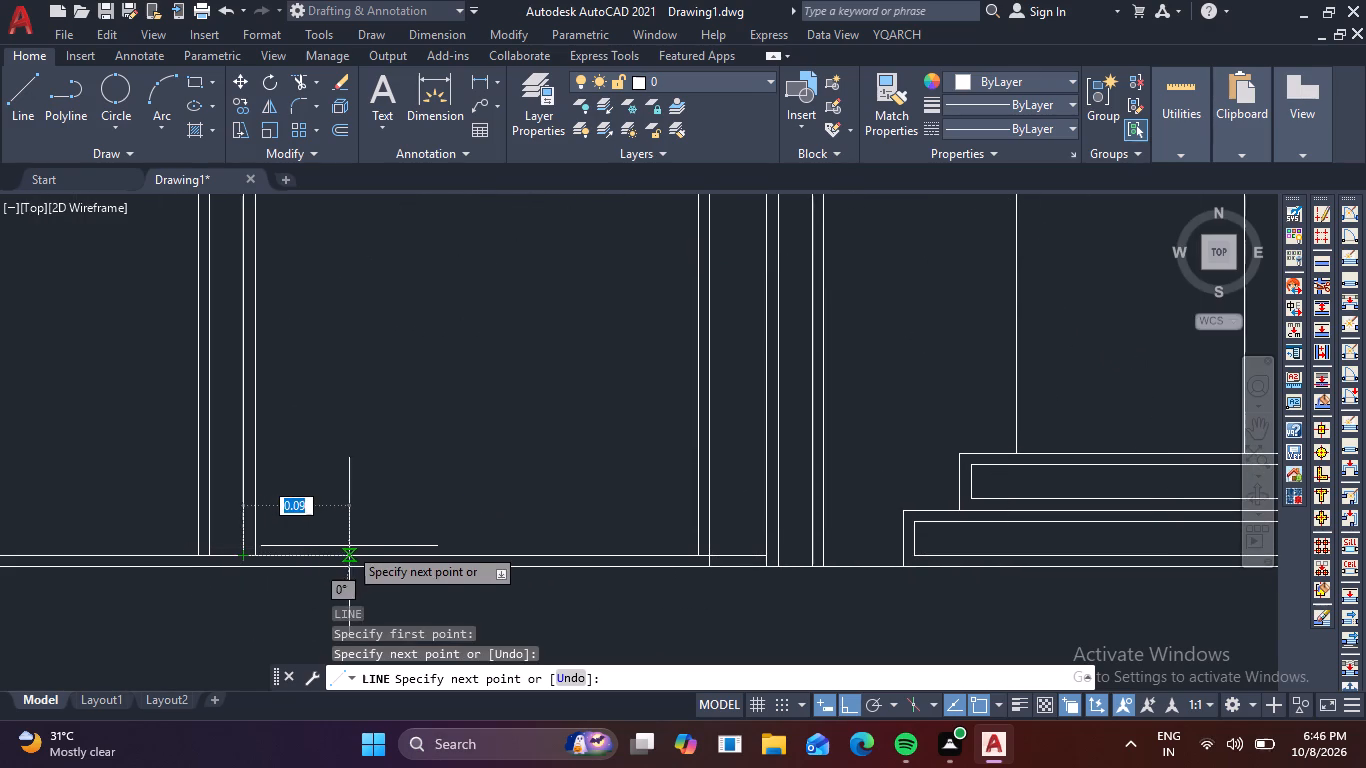
{"action": "key", "text": "Escape"}
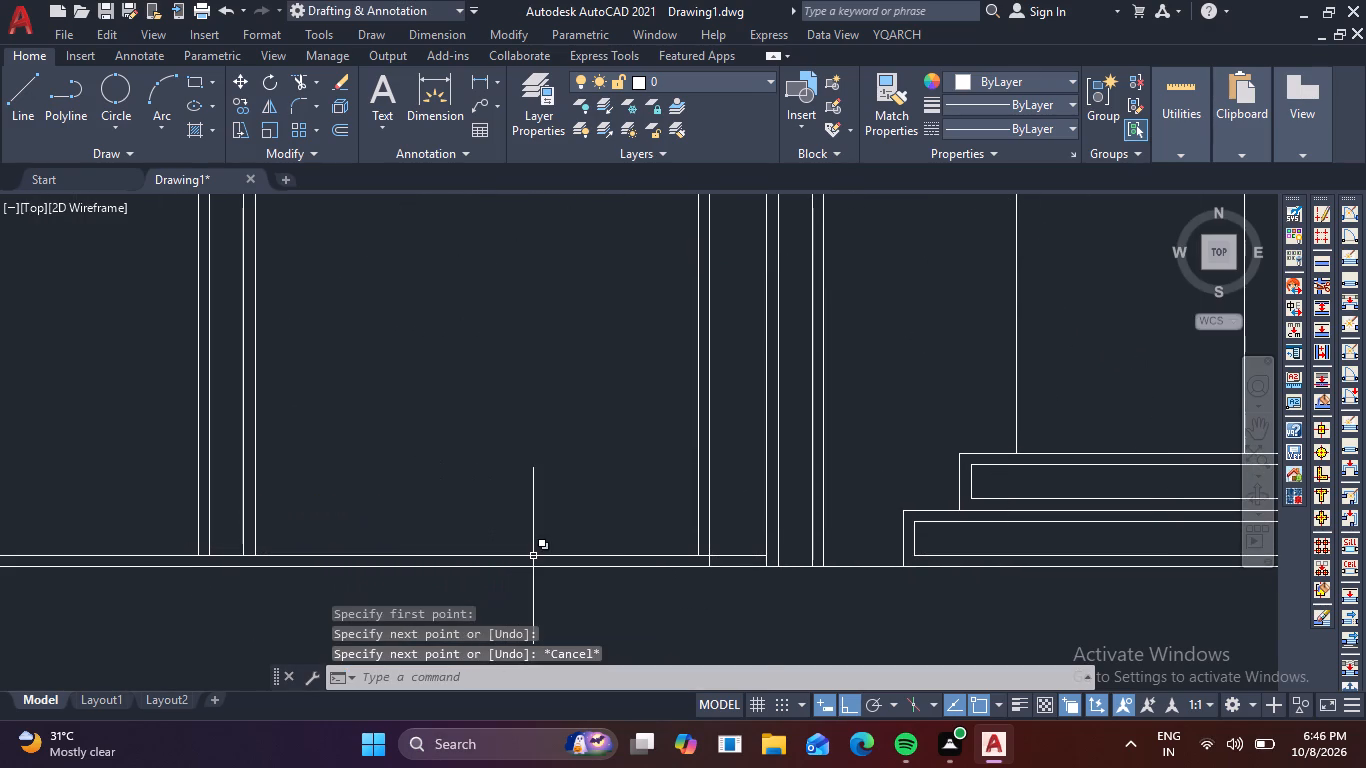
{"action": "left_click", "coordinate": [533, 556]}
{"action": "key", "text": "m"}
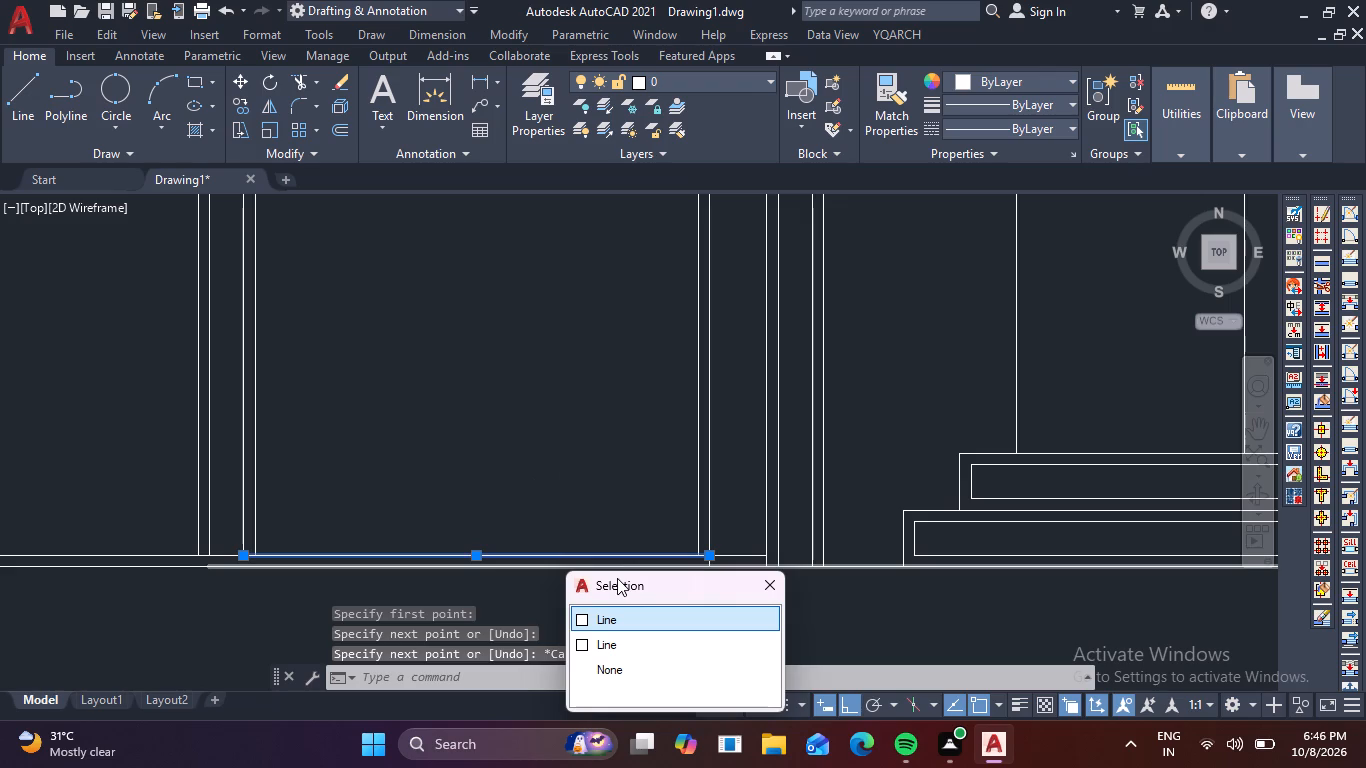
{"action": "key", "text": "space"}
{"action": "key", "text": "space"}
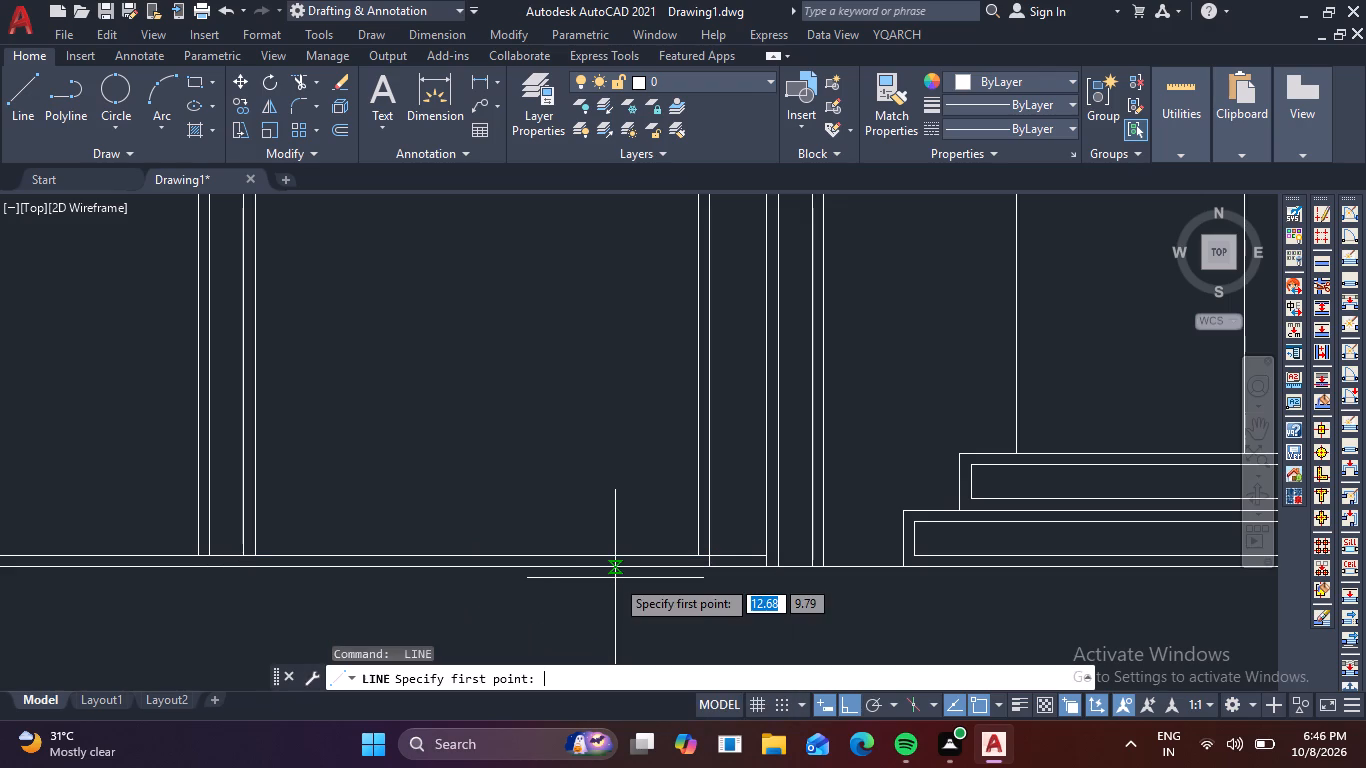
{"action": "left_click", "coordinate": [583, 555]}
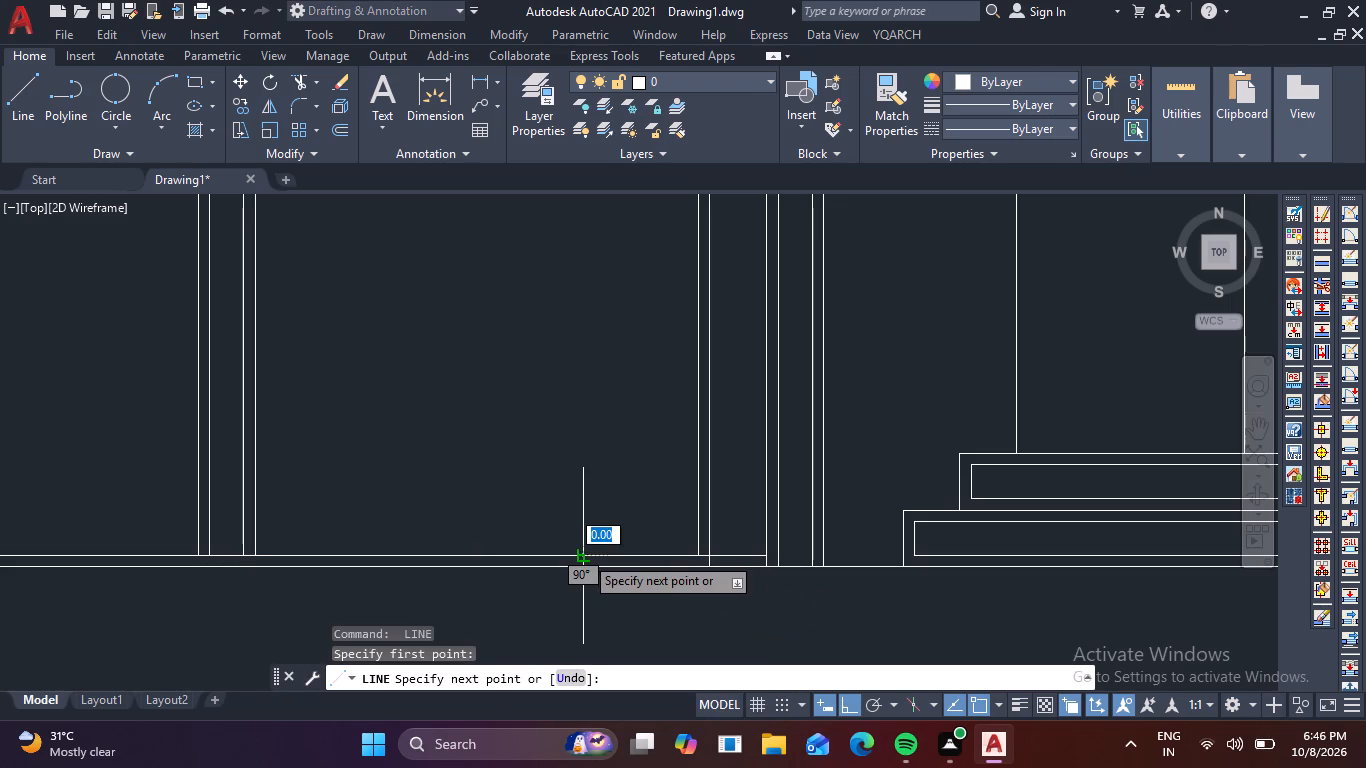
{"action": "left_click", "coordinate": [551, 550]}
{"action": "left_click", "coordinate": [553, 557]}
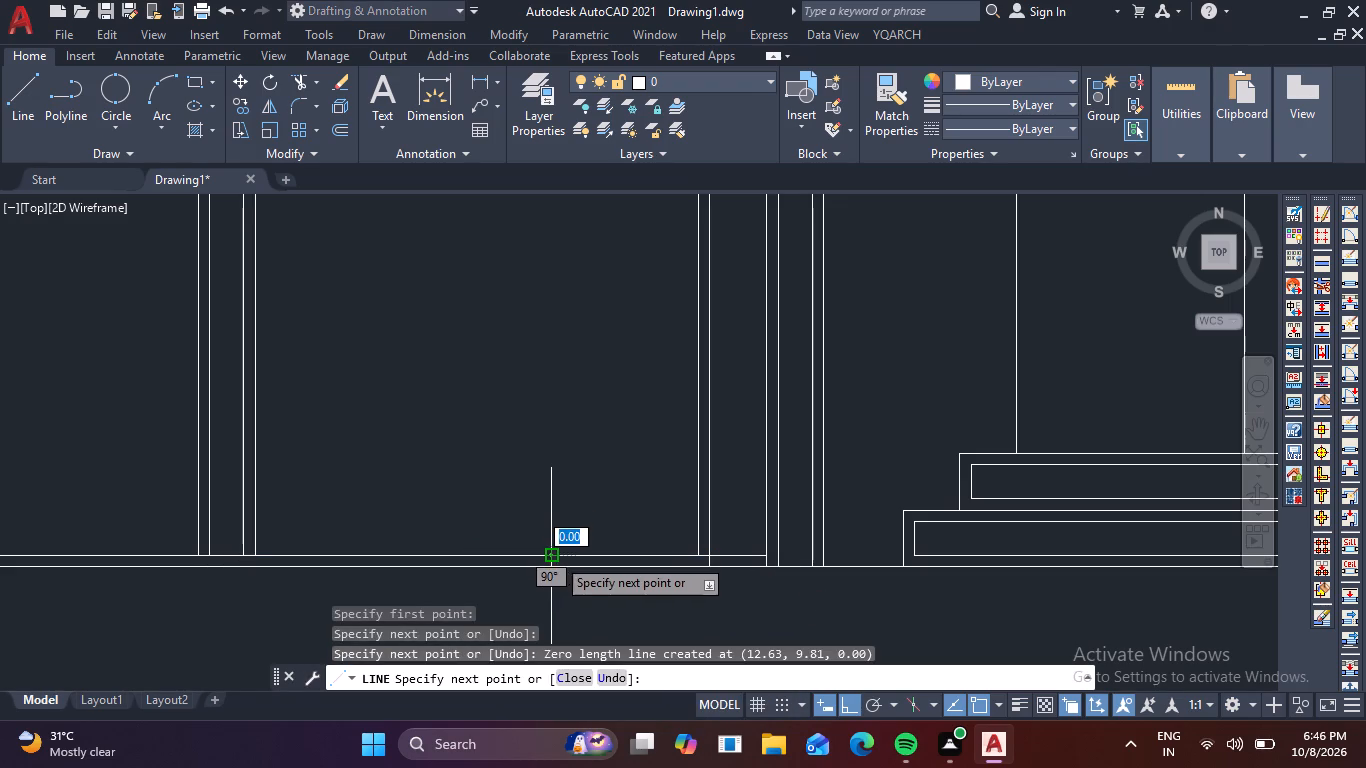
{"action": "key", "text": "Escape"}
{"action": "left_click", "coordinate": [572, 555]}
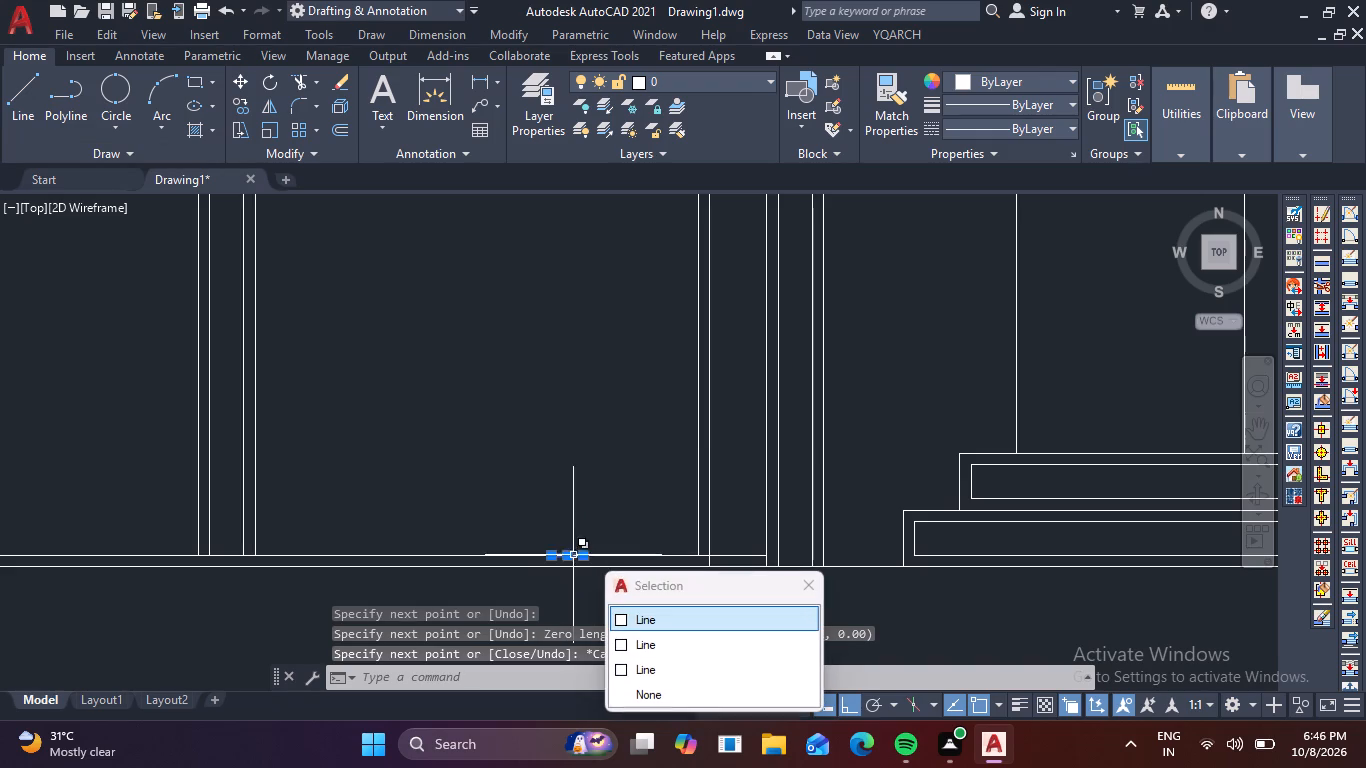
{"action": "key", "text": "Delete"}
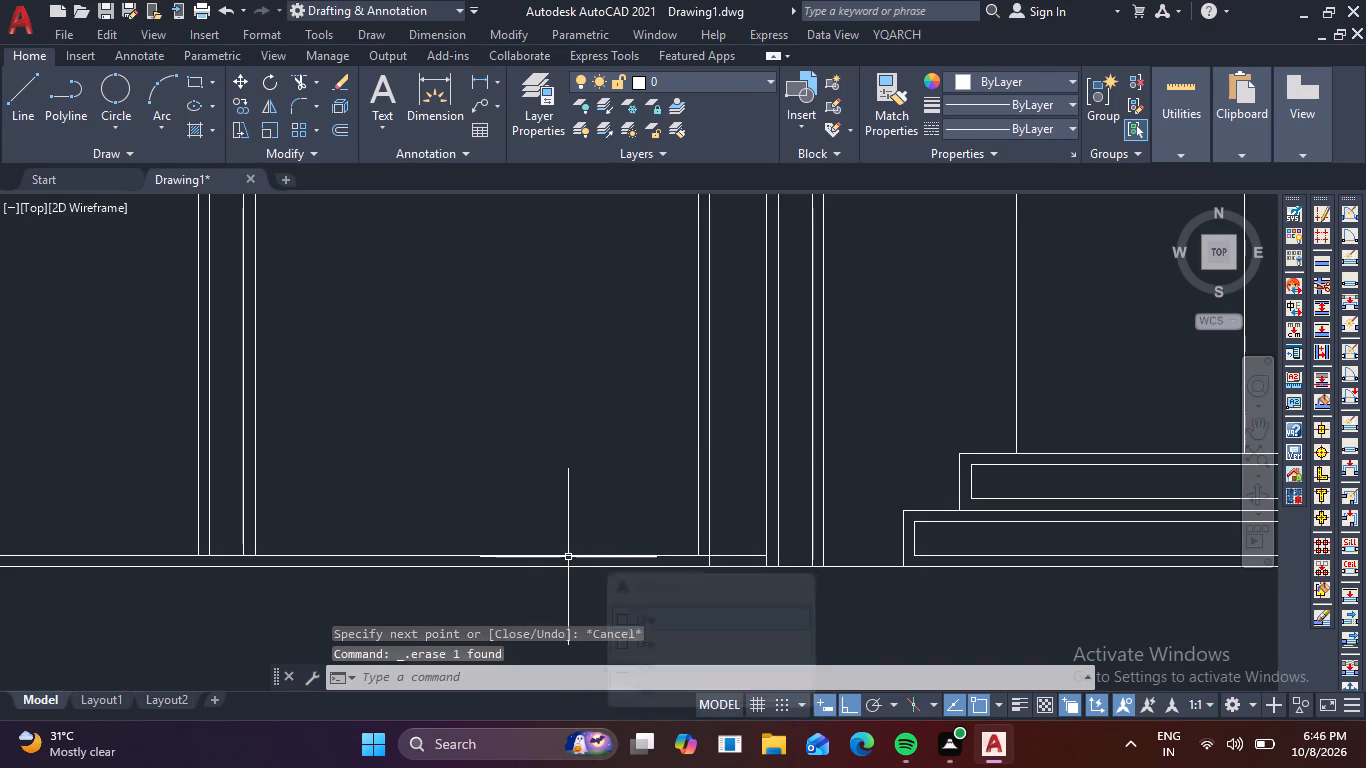
Move the line spanning the right lower panel 0.05 m upward from the inner bottom line.
{"action": "left_click", "coordinate": [567, 557]}
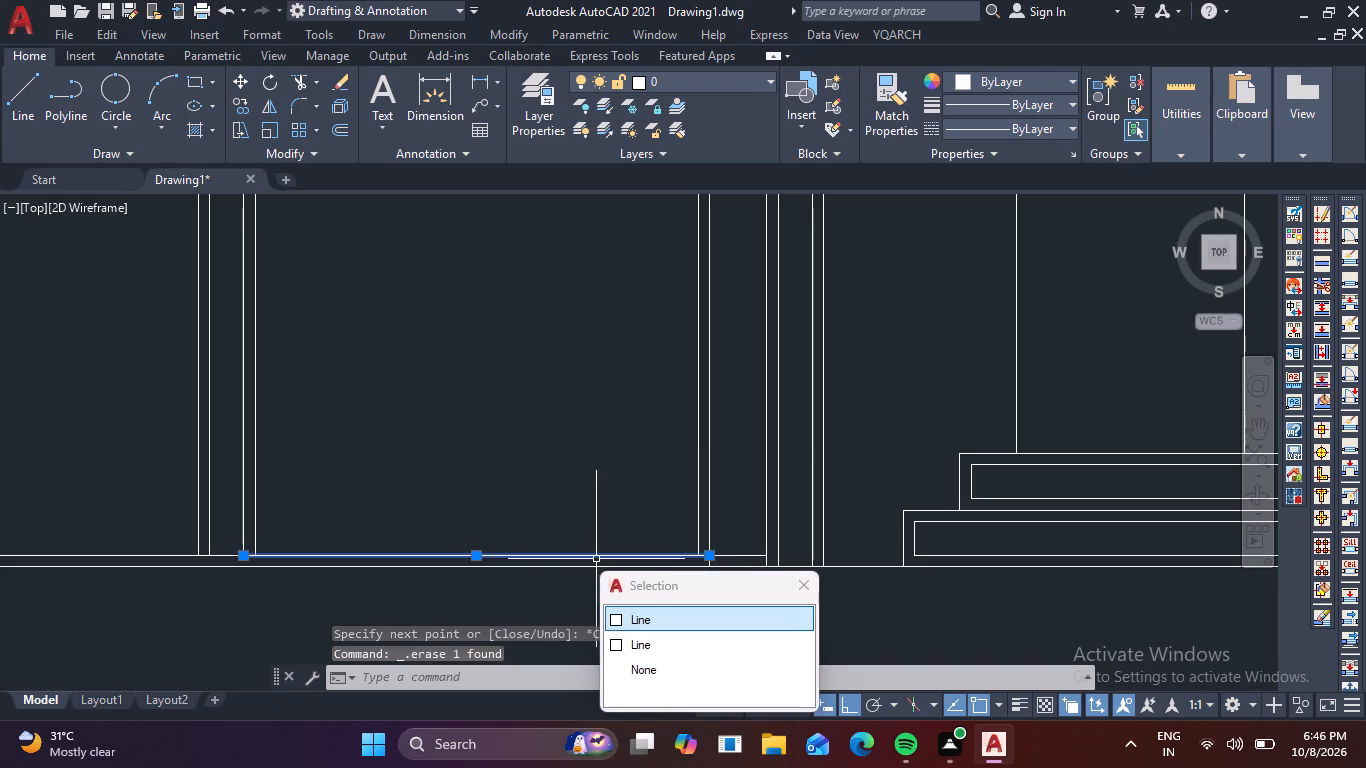
{"action": "key", "text": "m"}
{"action": "key", "text": "space"}
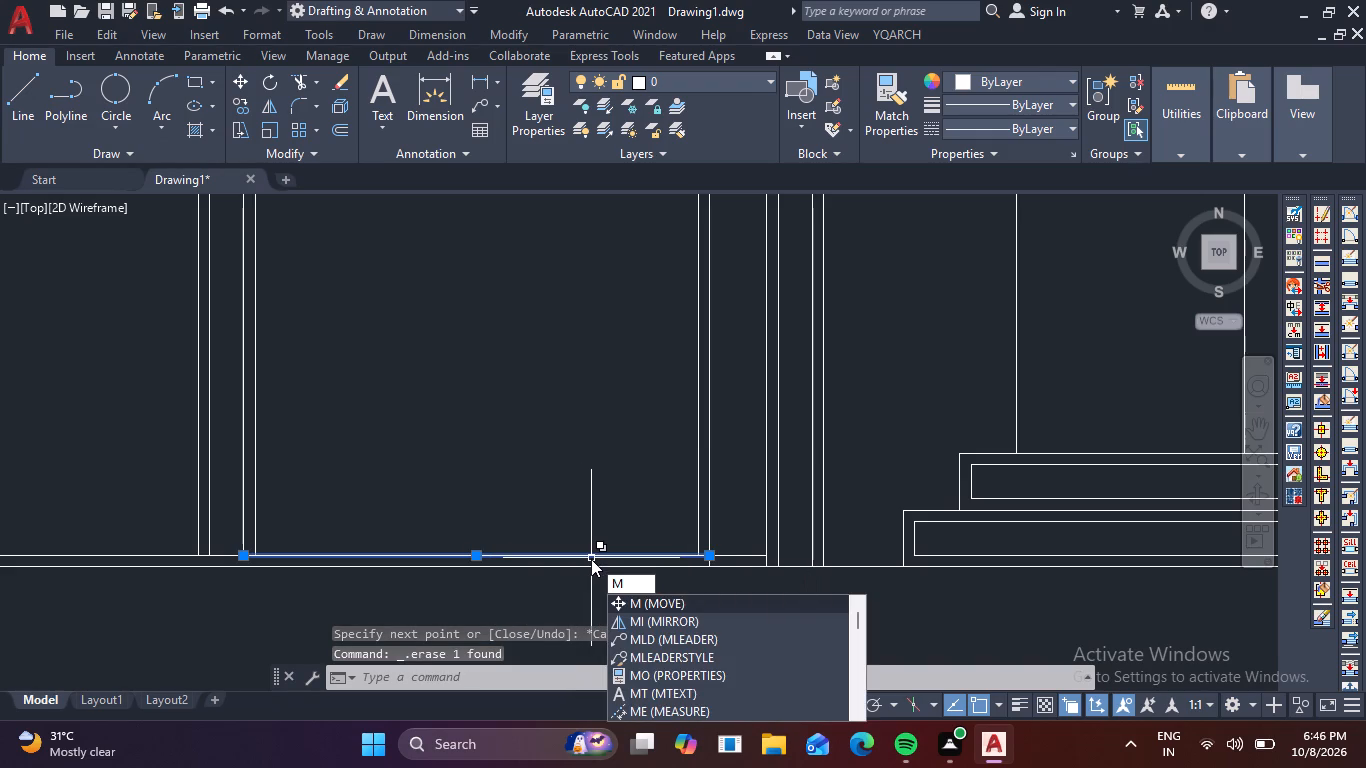
{"action": "key", "text": "space"}
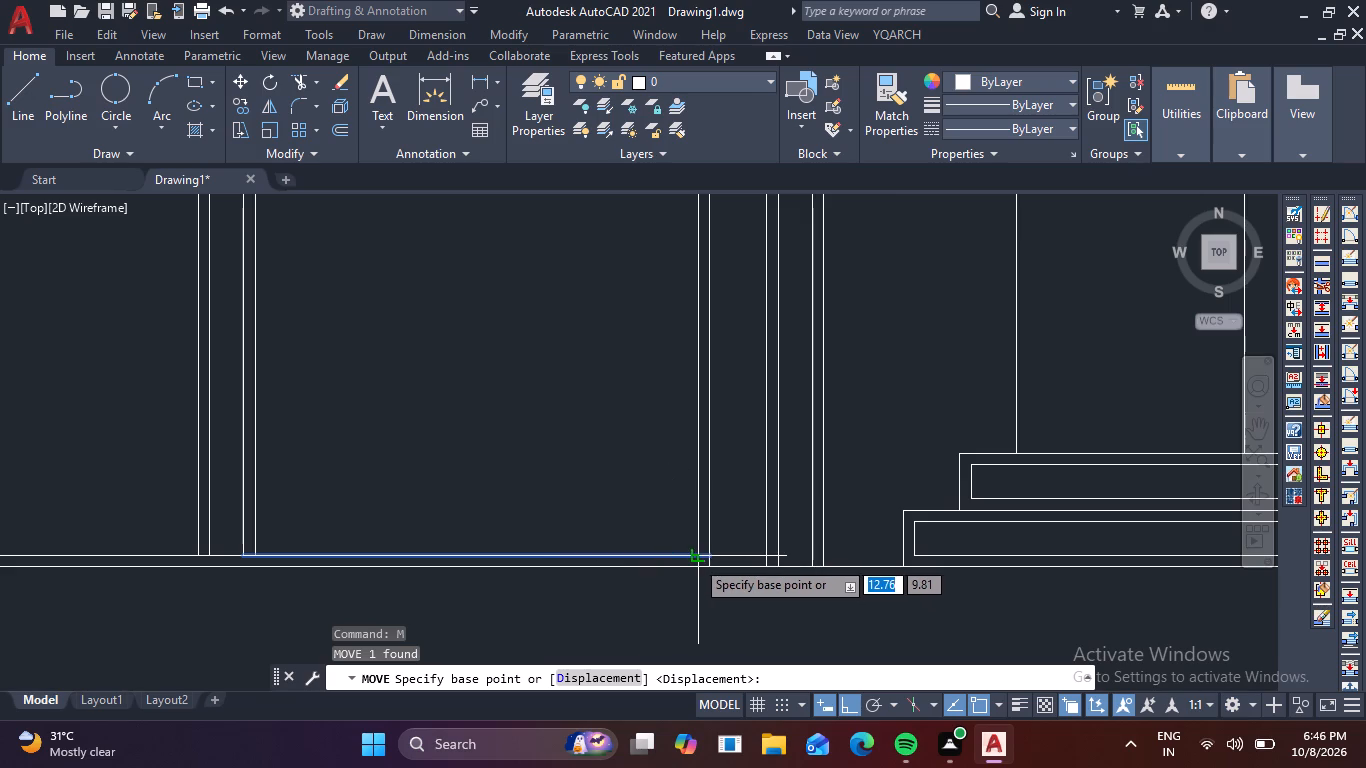
{"action": "left_click", "coordinate": [714, 559]}
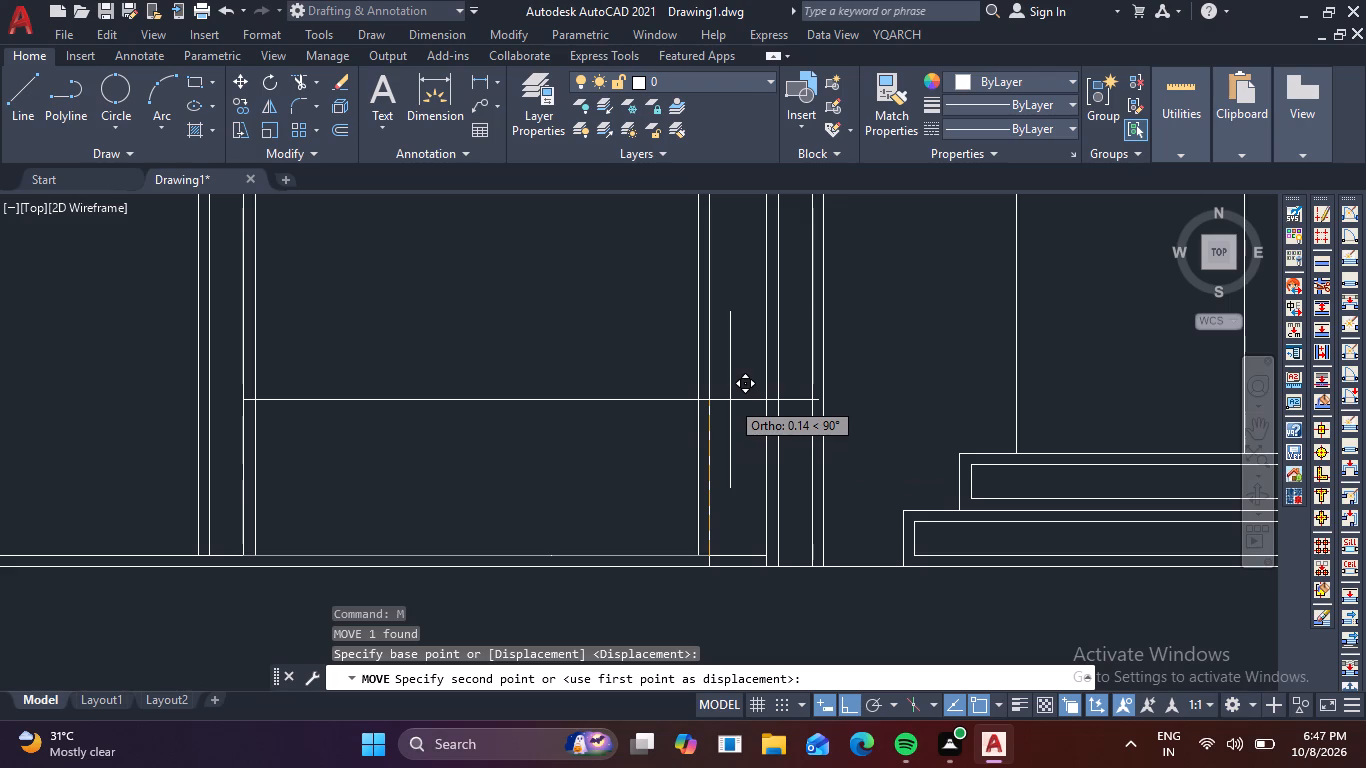
{"action": "key", "text": "1"}
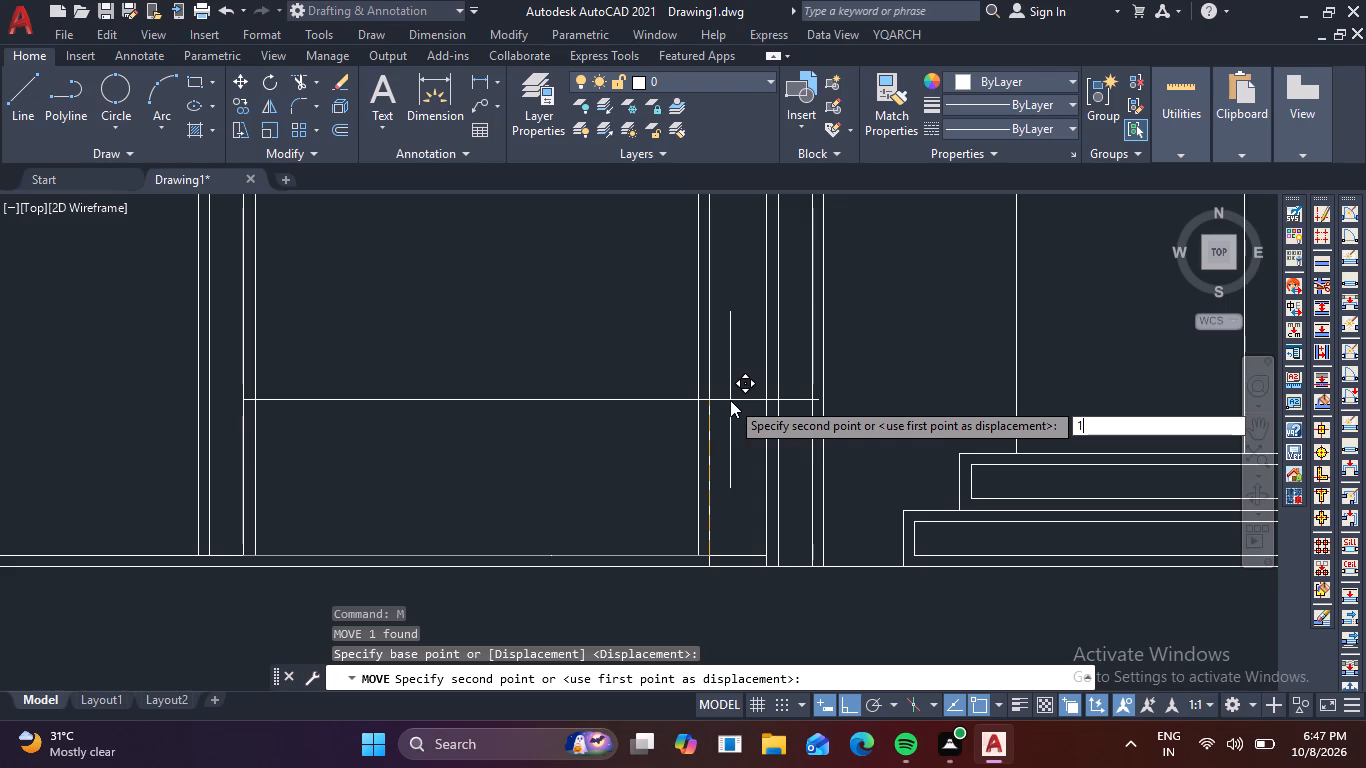
{"action": "key", "text": "BackSpace"}
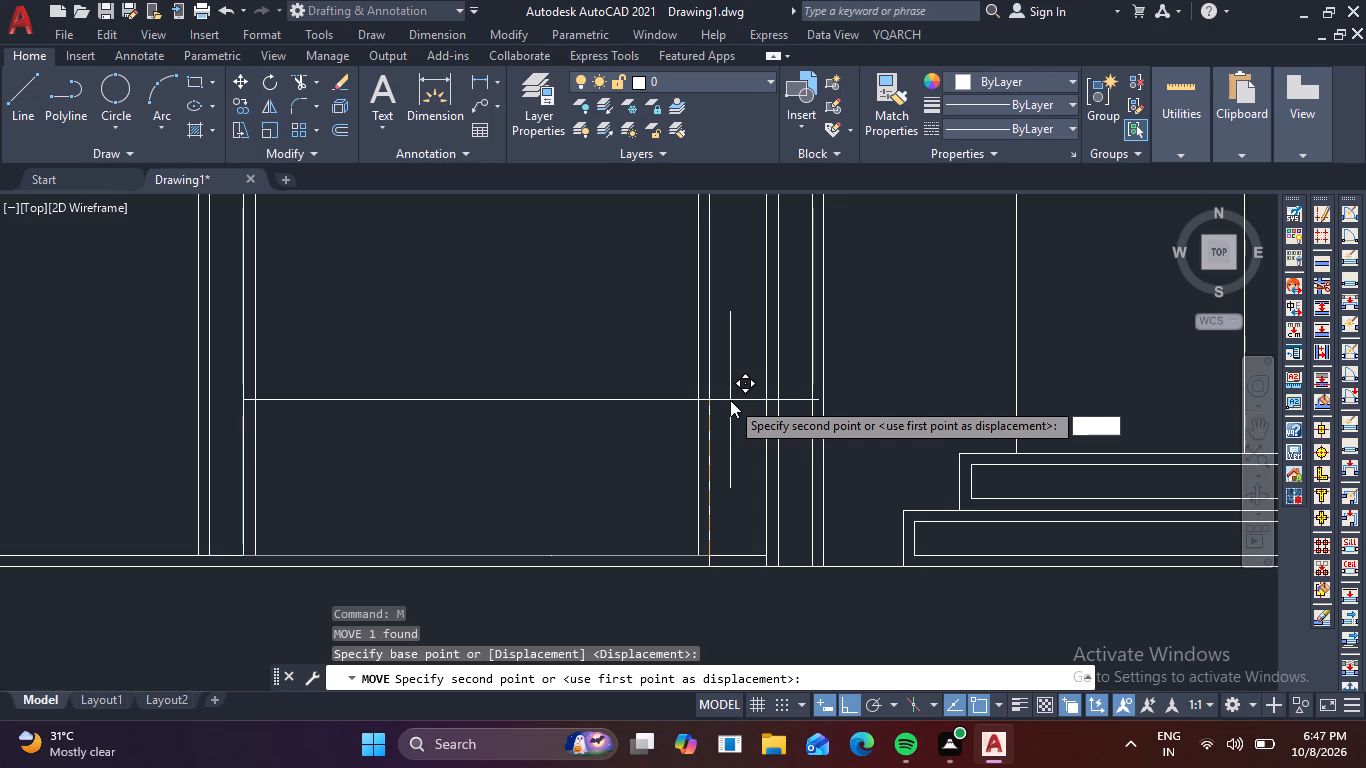
{"action": "type", "text": ".0"}
{"action": "key", "text": "5"}
{"action": "key", "text": "Return"}
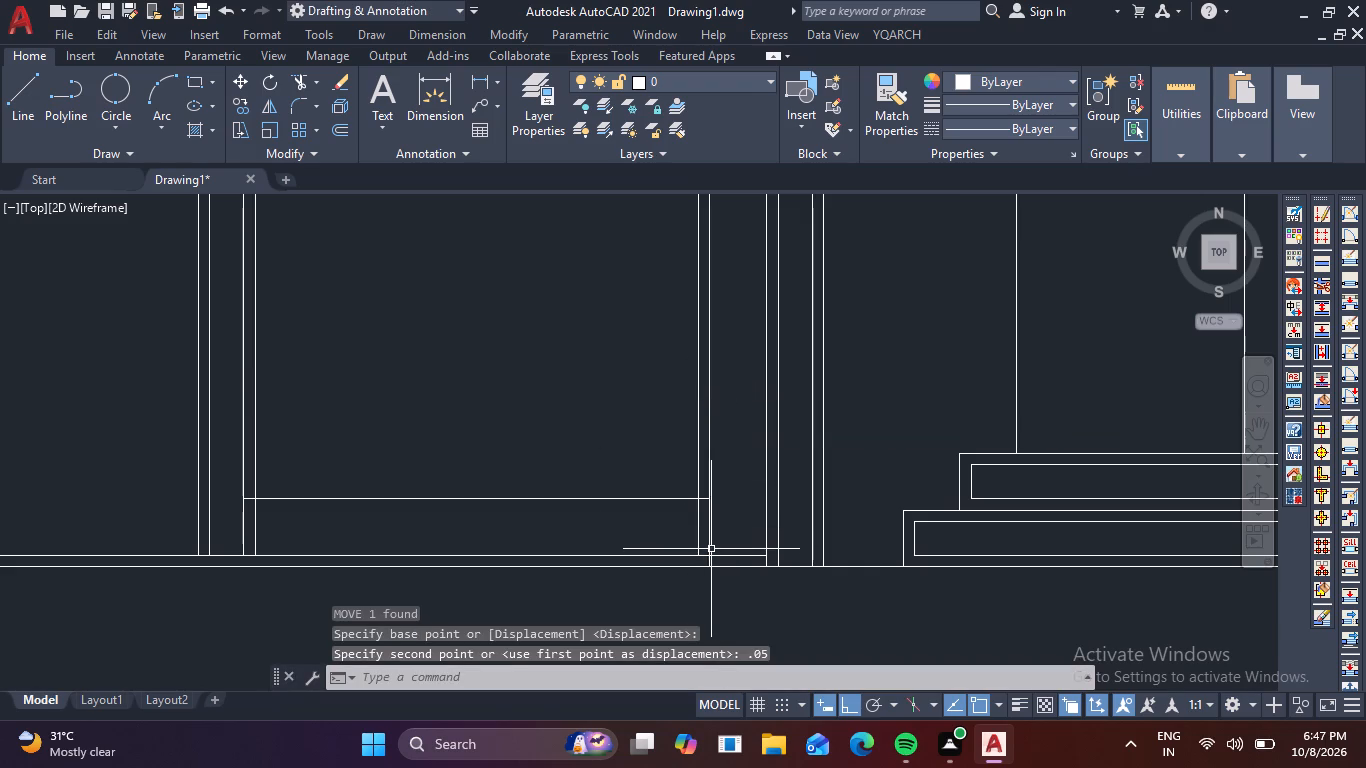
Offset the raised bottom line of the right lower panel 0.01 m upward.
{"action": "left_click", "coordinate": [630, 499]}
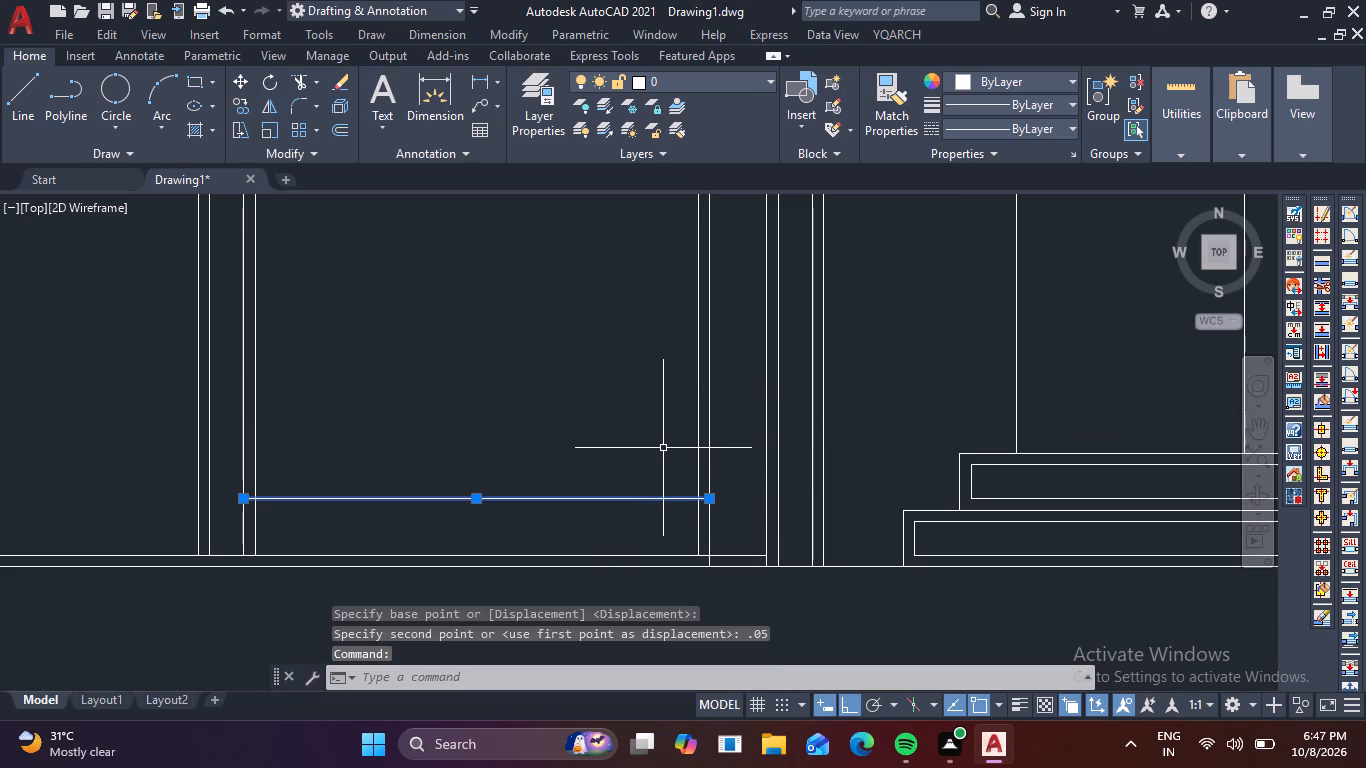
{"action": "key", "text": "Escape"}
{"action": "key", "text": "Escape"}
{"action": "key", "text": "o"}
{"action": "key", "text": "Return"}
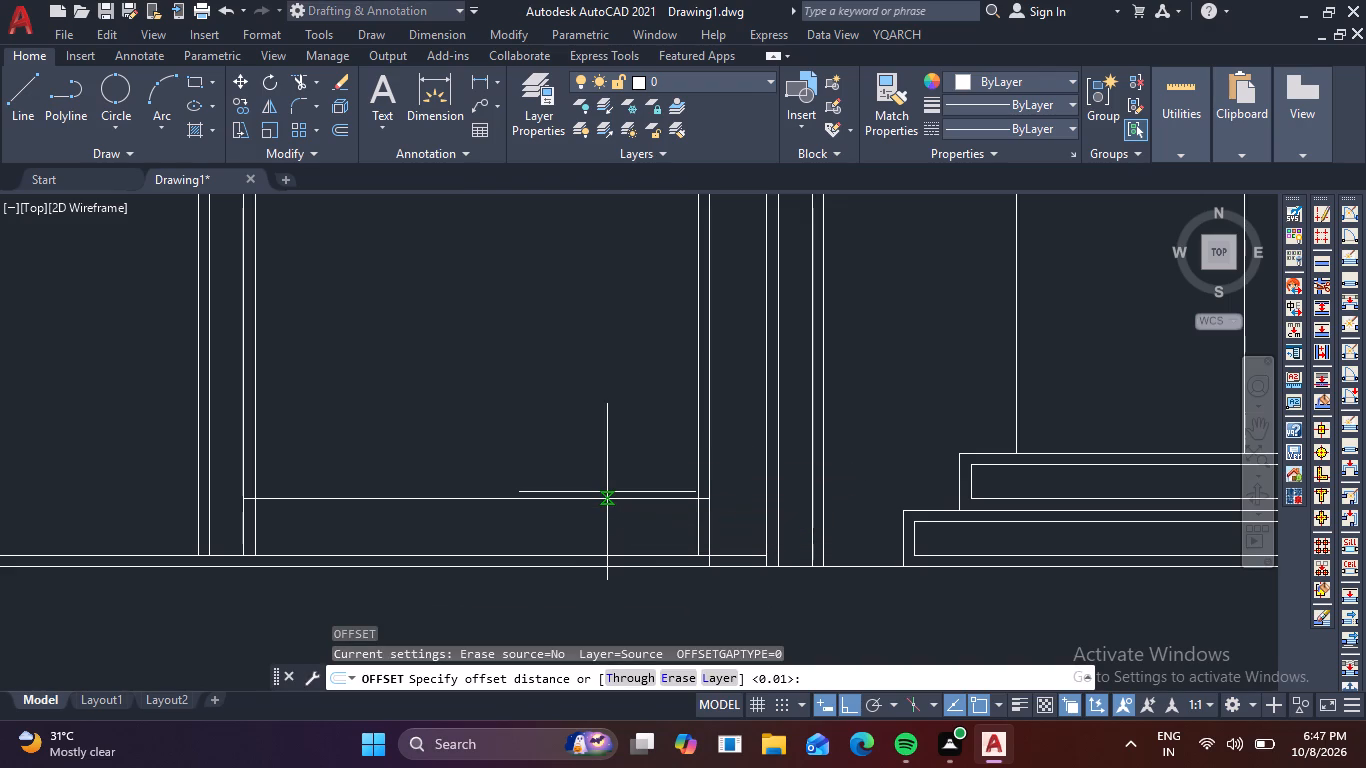
{"action": "type", "text": ".01"}
{"action": "key", "text": "Return"}
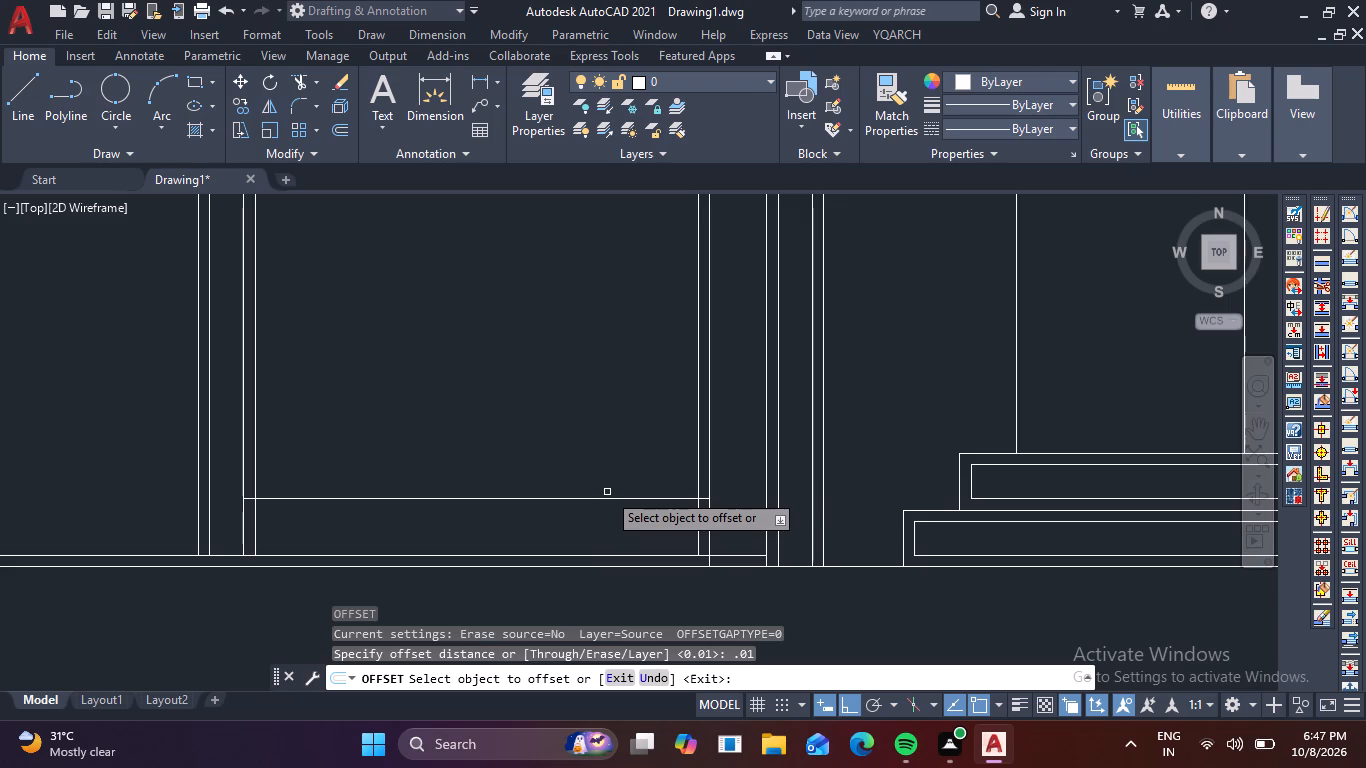
{"action": "left_click", "coordinate": [607, 497]}
{"action": "left_click", "coordinate": [613, 472]}
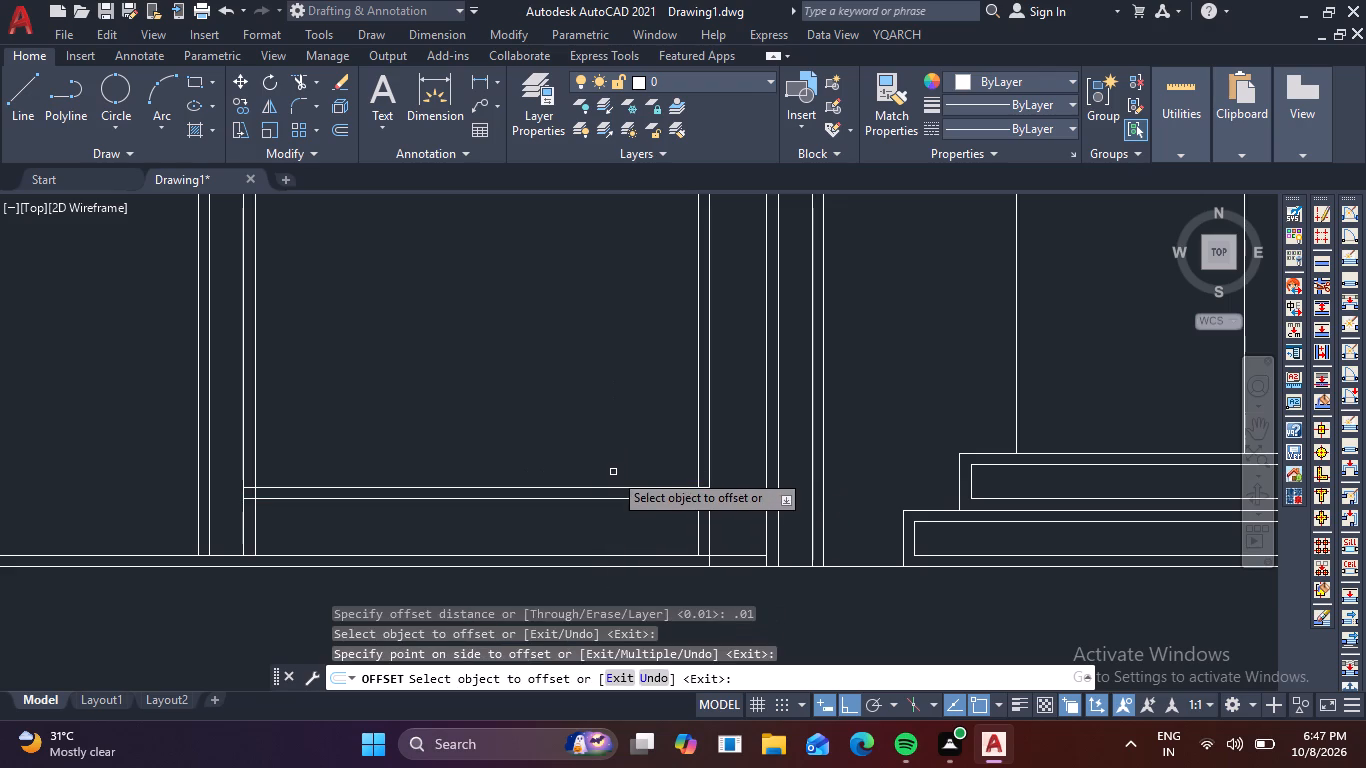
{"action": "scroll", "coordinate": [469, 477], "scroll_direction": "down", "scroll_amount": 1}
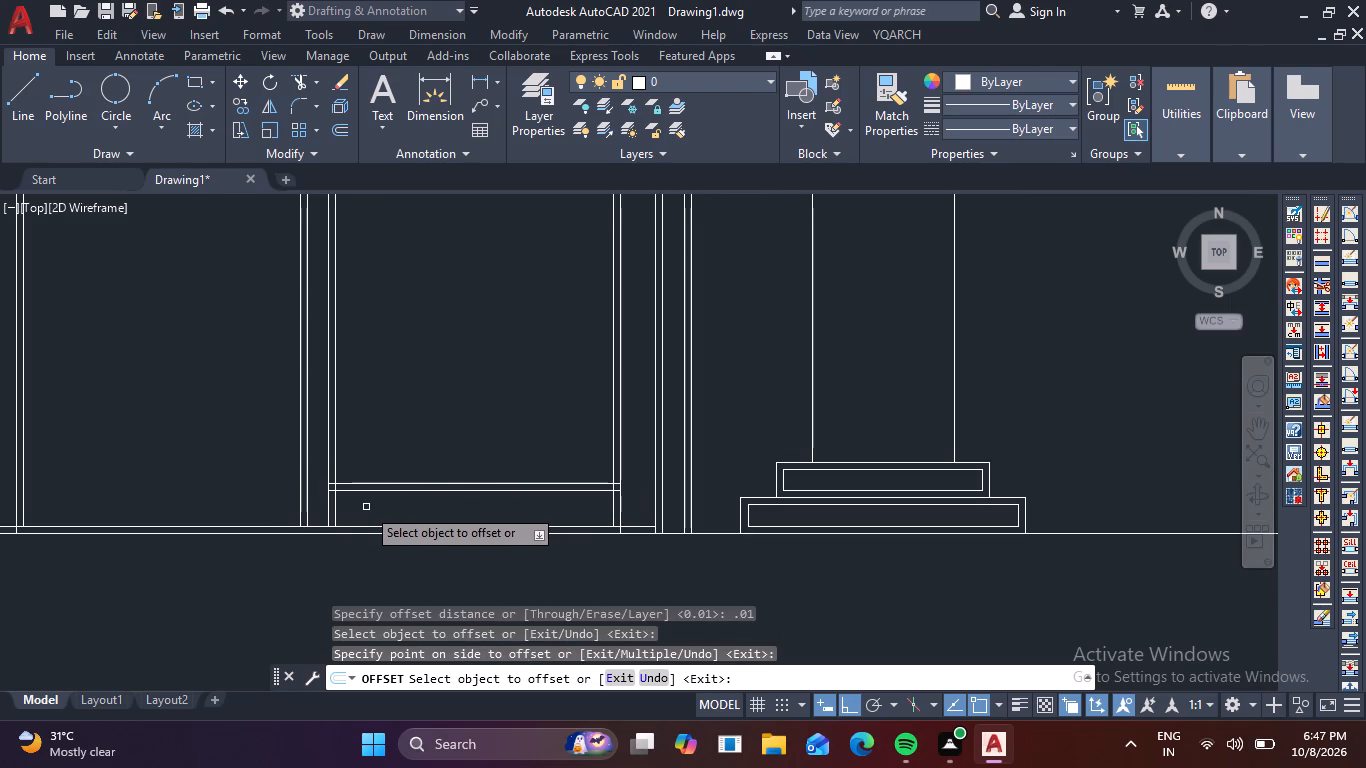
{"action": "key", "text": "Escape"}
Extend both raised bottom lines across the central gap to the left lower panel's far inner vertical.
{"action": "type", "text": "ex"}
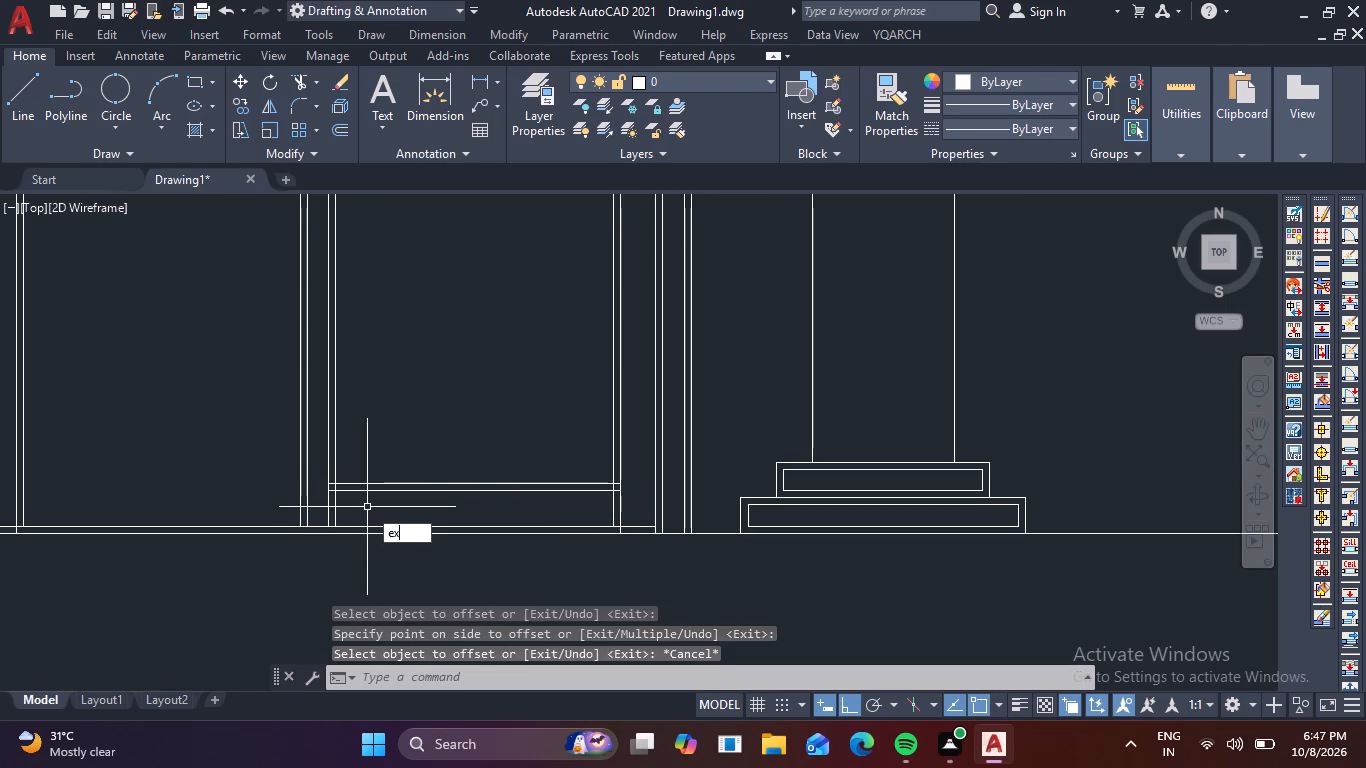
{"action": "key", "text": "space"}
{"action": "left_click_drag", "start_coordinate": [349, 474], "coordinate": [355, 518]}
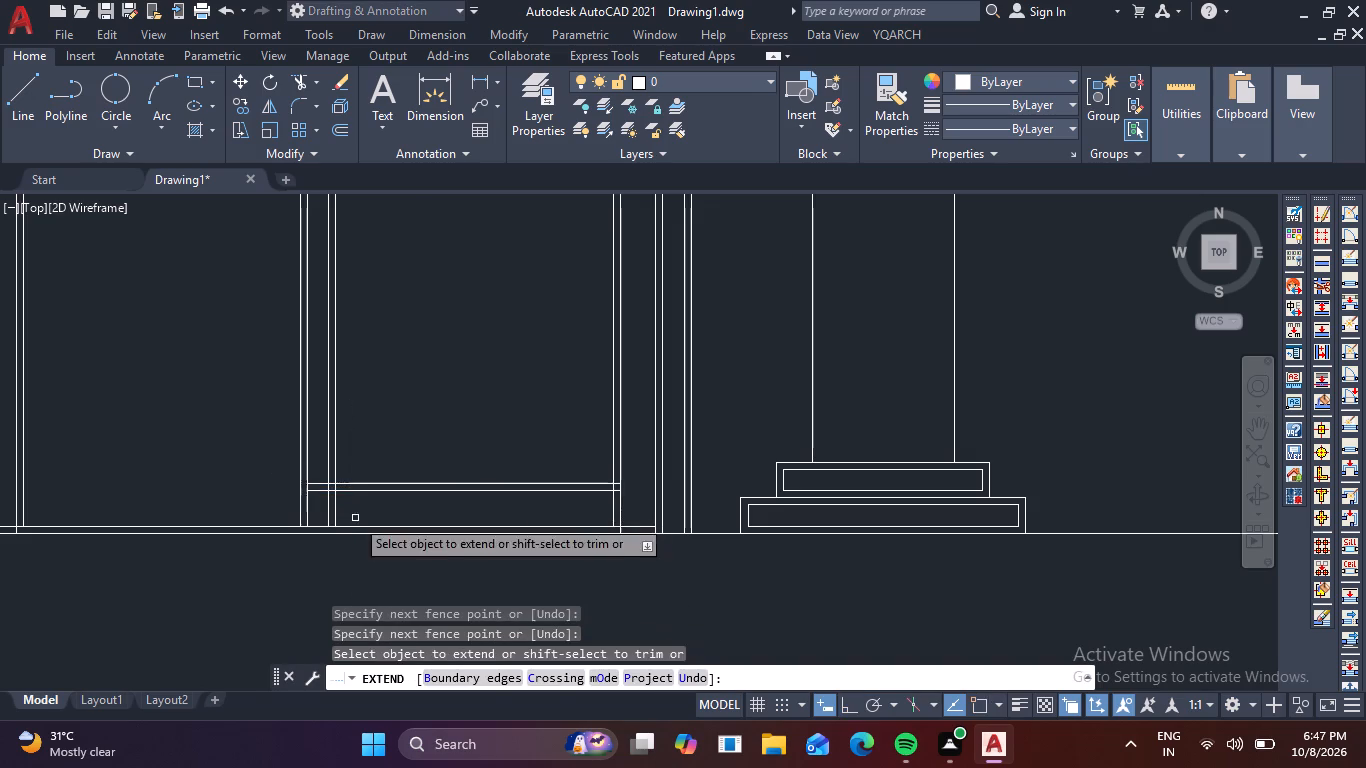
{"action": "left_click_drag", "start_coordinate": [316, 477], "coordinate": [324, 515]}
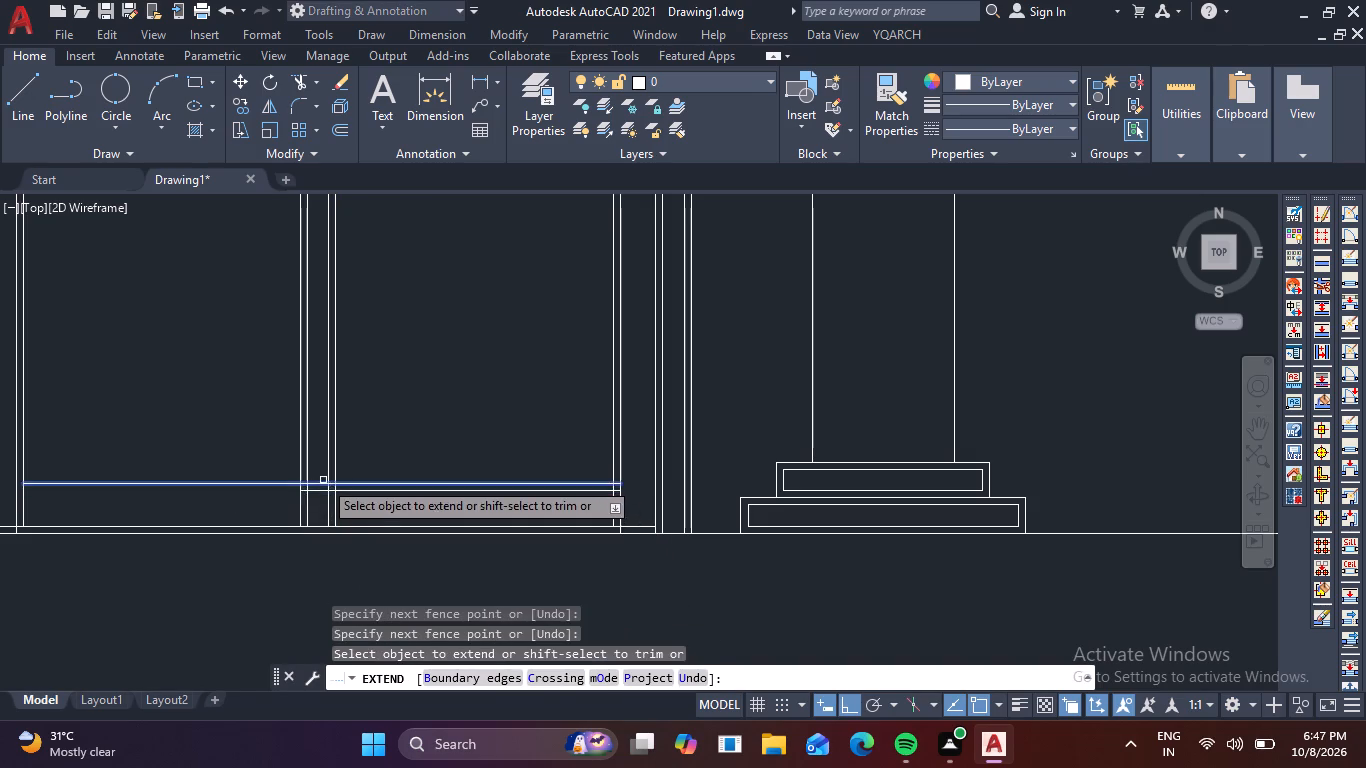
{"action": "left_click_drag", "start_coordinate": [320, 472], "coordinate": [316, 501]}
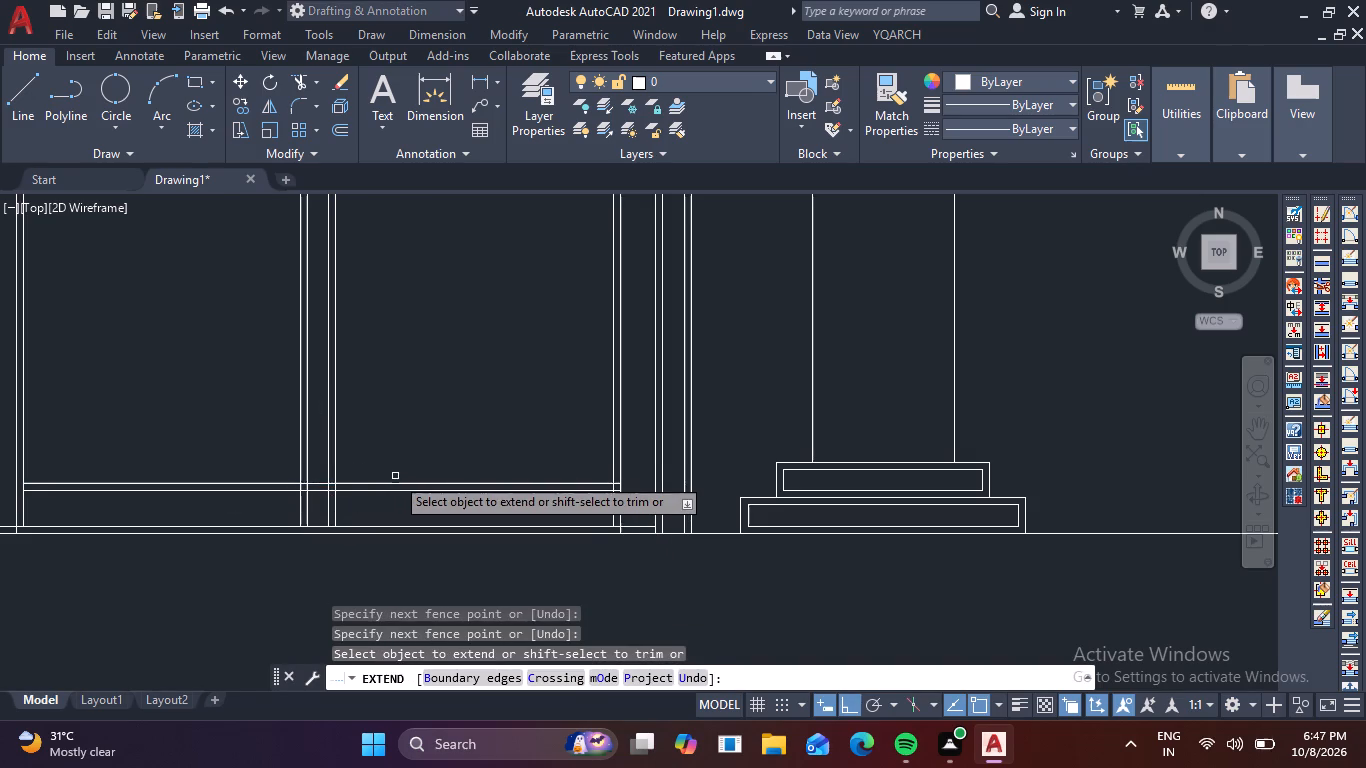
{"action": "key", "text": "Escape"}
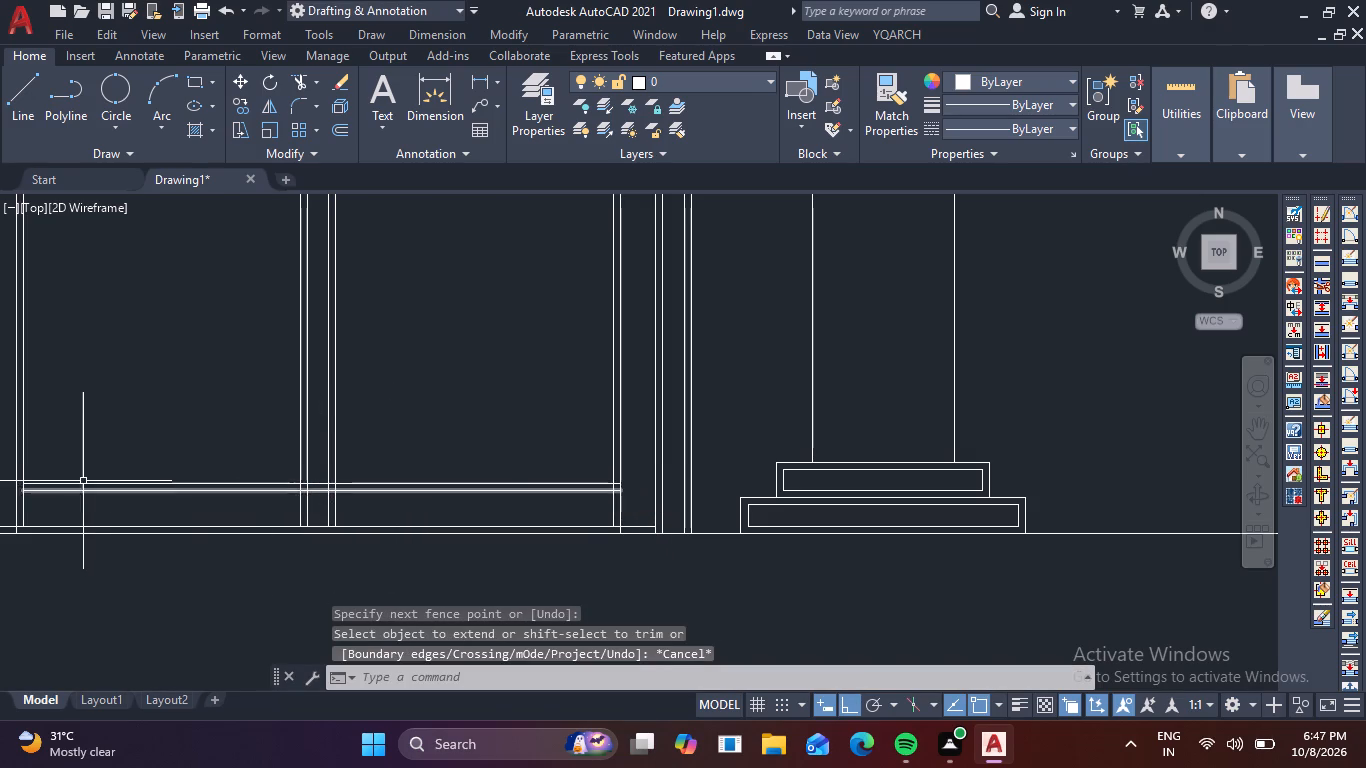
Fillet the lower raised bottom line with the left lower panel's outermost vertical into a square corner, radius 0.
{"action": "middle_click_drag", "start_coordinate": [83, 480], "coordinate": [230, 442]}
{"action": "scroll", "coordinate": [180, 459], "scroll_direction": "up", "scroll_amount": 3}
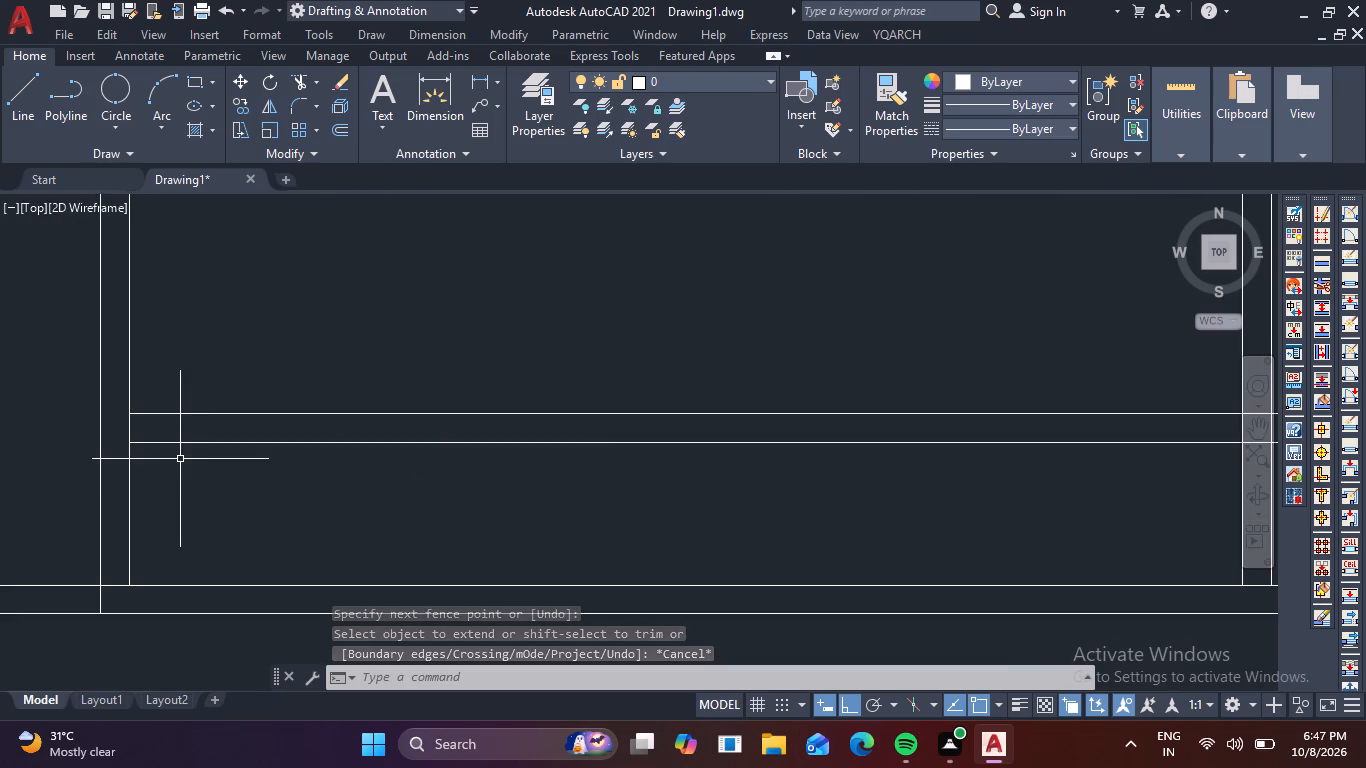
{"action": "key", "text": "f"}
{"action": "key", "text": "space"}
{"action": "left_click", "coordinate": [148, 444]}
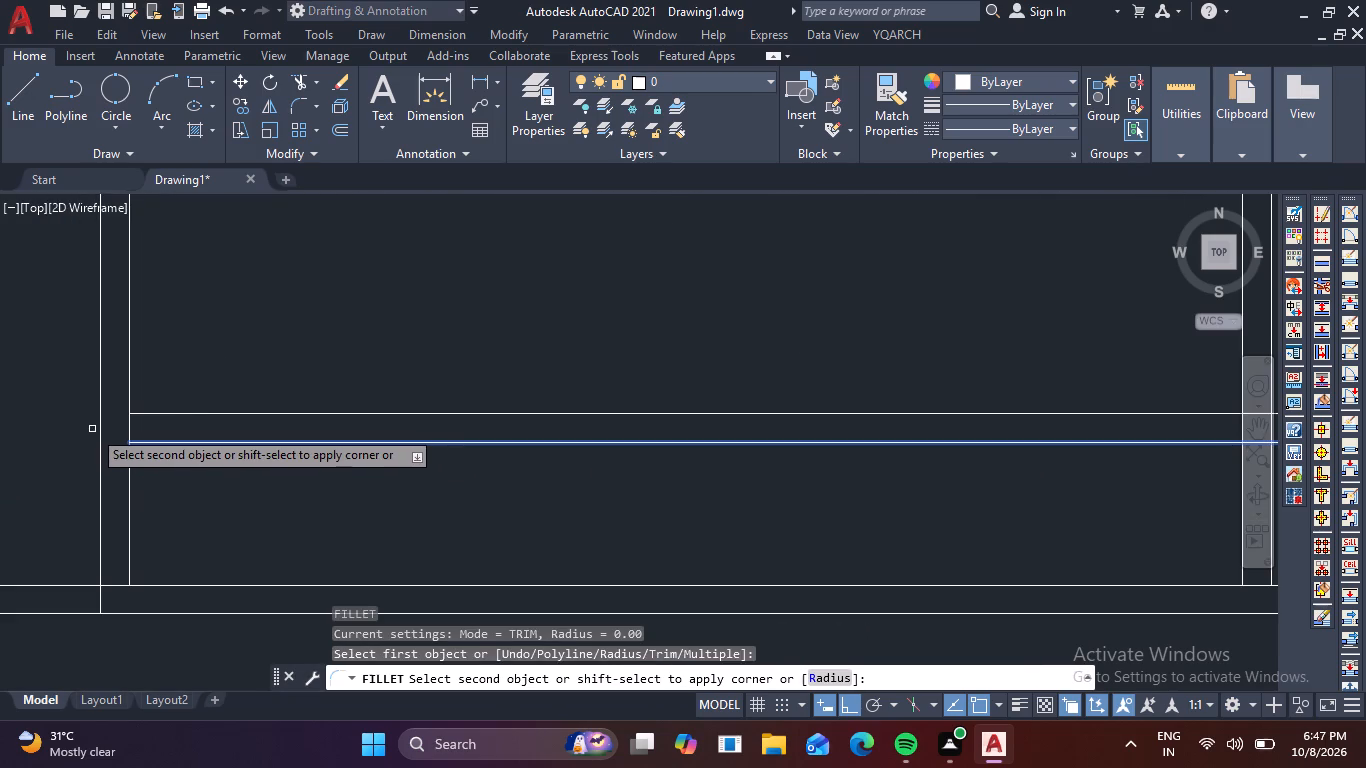
{"action": "left_click", "coordinate": [100, 431]}
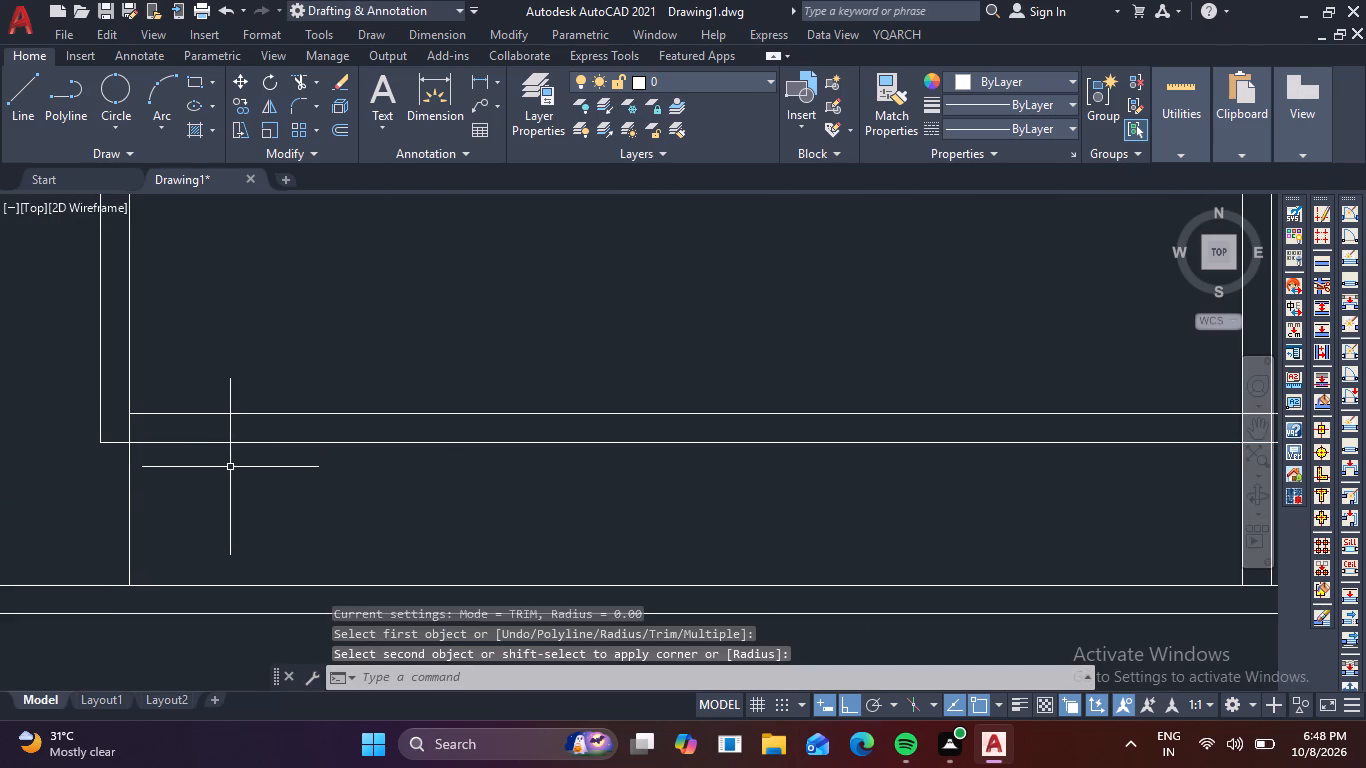
{"action": "key", "text": "Escape"}
Trim the left lower panel's far inner vertical back to the upper of the two raised bottom lines.
{"action": "type", "text": "tr"}
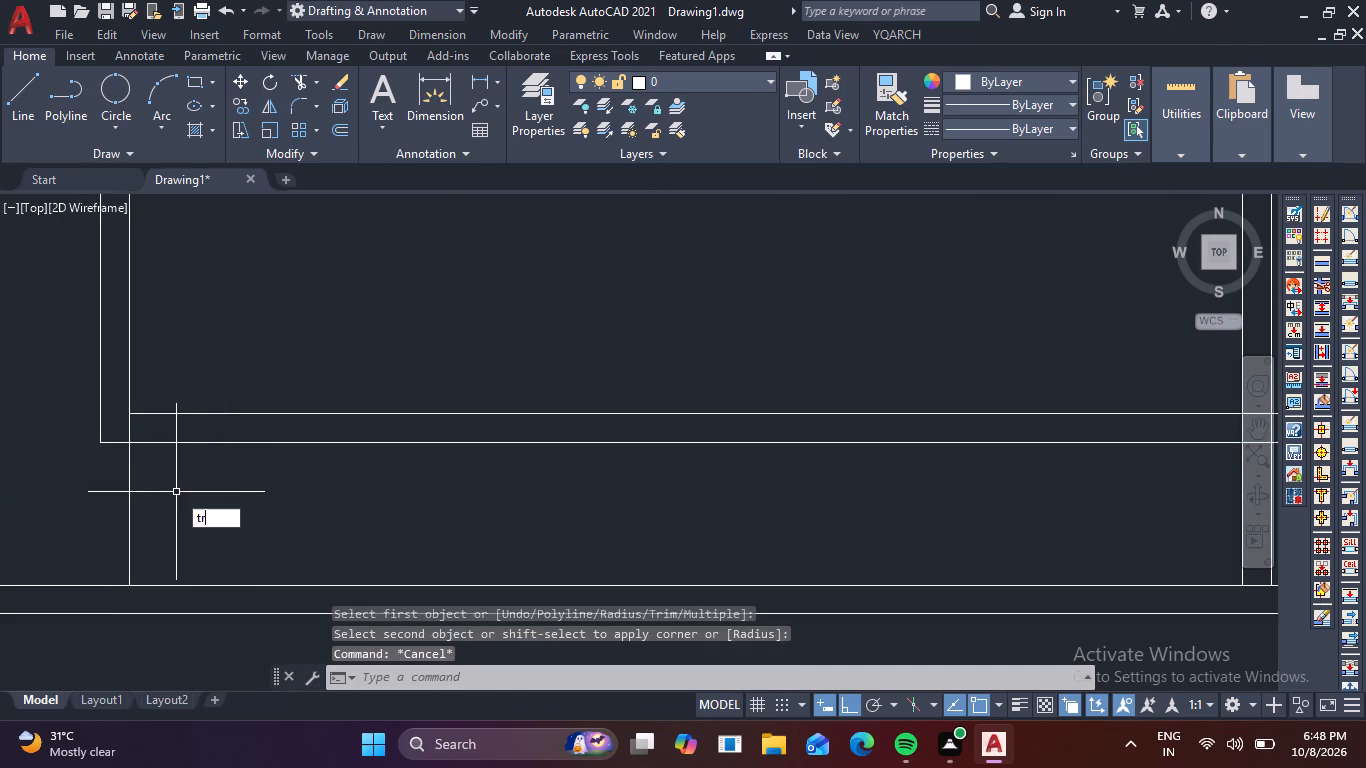
{"action": "key", "text": "space"}
{"action": "left_click", "coordinate": [130, 475]}
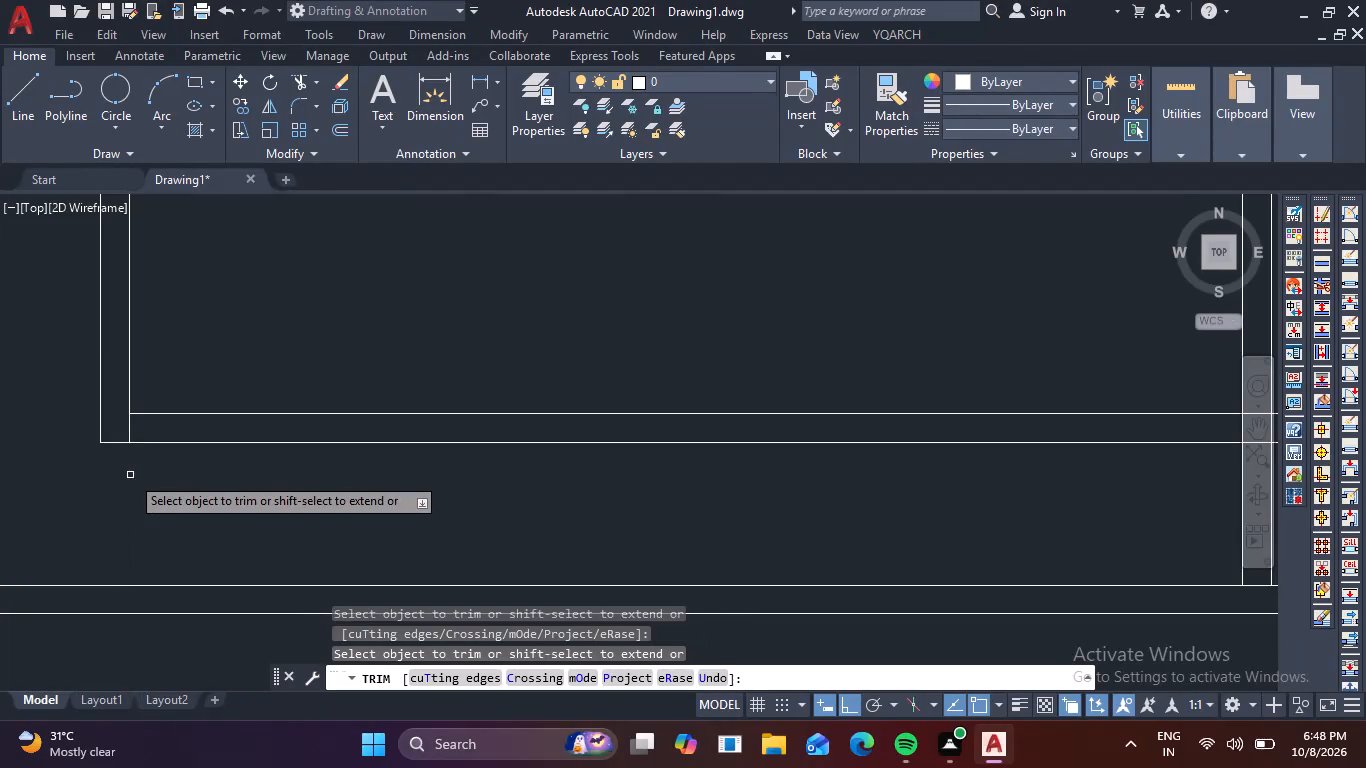
{"action": "left_click", "coordinate": [127, 434]}
{"action": "scroll", "coordinate": [181, 408], "scroll_direction": "down", "scroll_amount": 3}
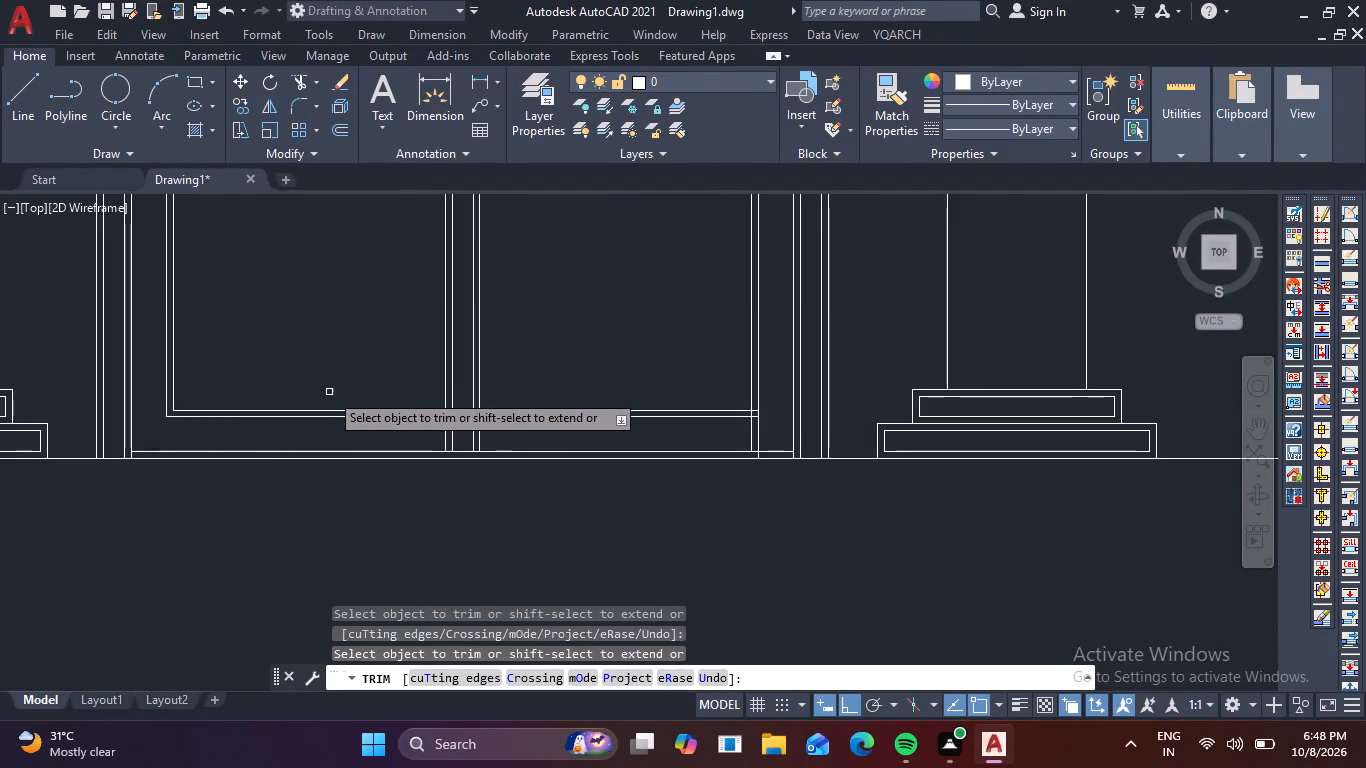
Trim the central verticals and raised bottom lines into clean double-lined corners, clearing the gap between the two lower panels.
{"action": "middle_click_drag", "start_coordinate": [329, 392], "coordinate": [172, 393]}
{"action": "scroll", "coordinate": [292, 411], "scroll_direction": "up", "scroll_amount": 4}
{"action": "left_click_drag", "start_coordinate": [308, 486], "coordinate": [227, 503]}
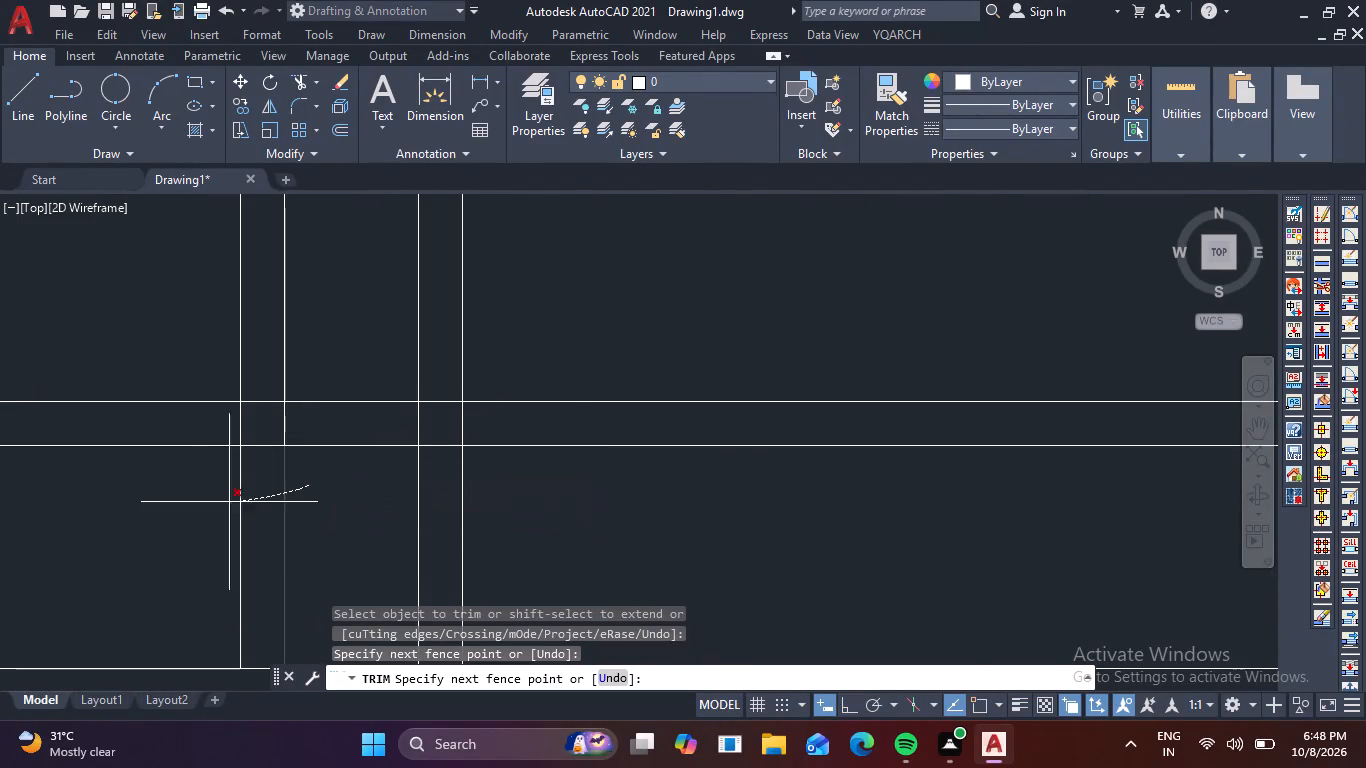
{"action": "left_click_drag", "start_coordinate": [227, 503], "coordinate": [204, 504]}
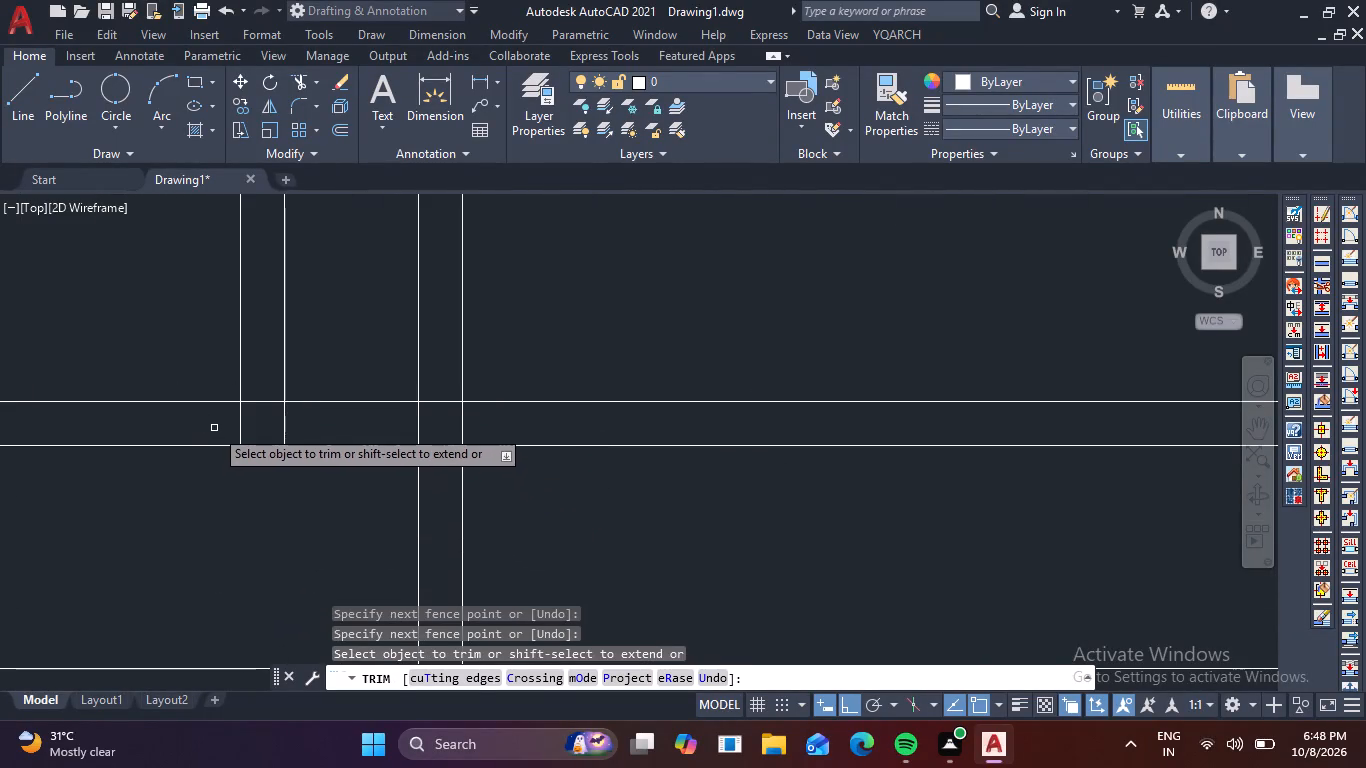
{"action": "left_click_drag", "start_coordinate": [263, 387], "coordinate": [227, 428]}
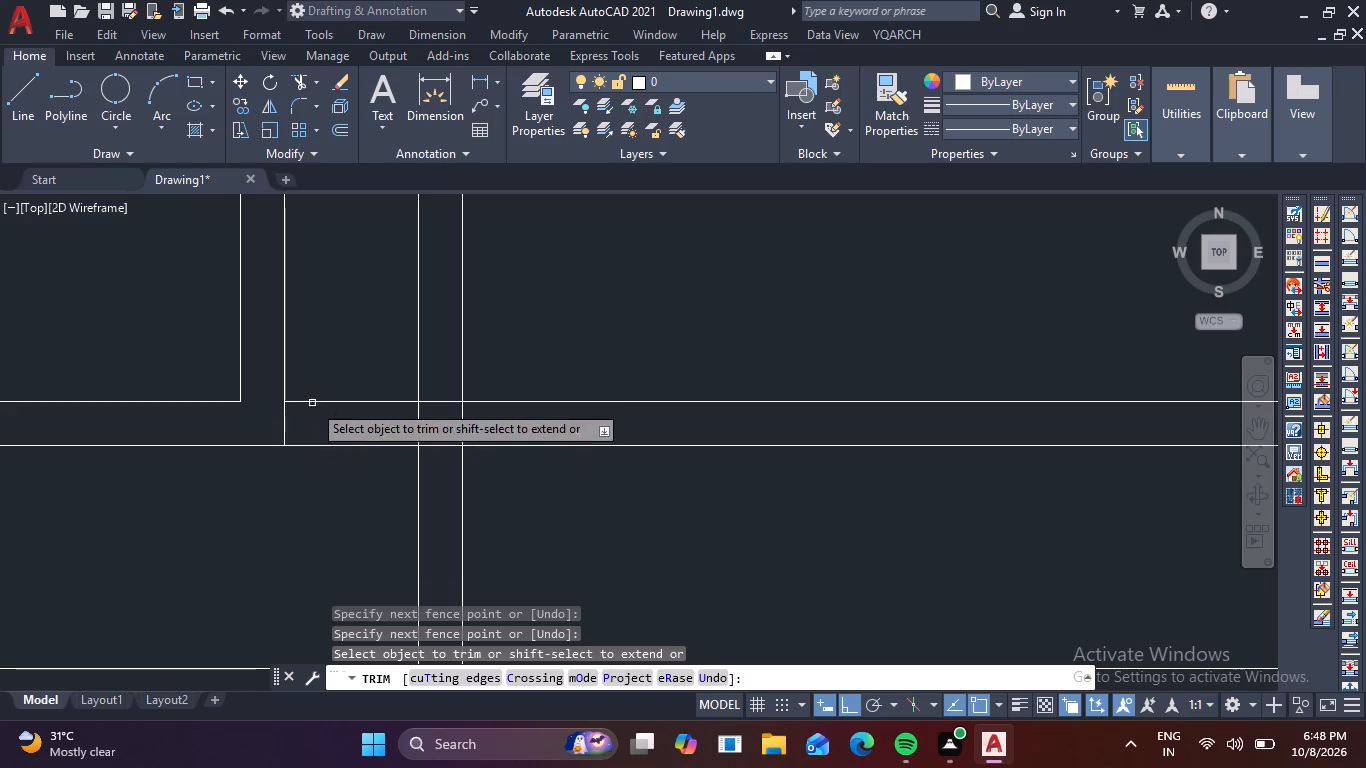
{"action": "left_click_drag", "start_coordinate": [334, 388], "coordinate": [333, 469]}
{"action": "left_click_drag", "start_coordinate": [393, 482], "coordinate": [457, 480]}
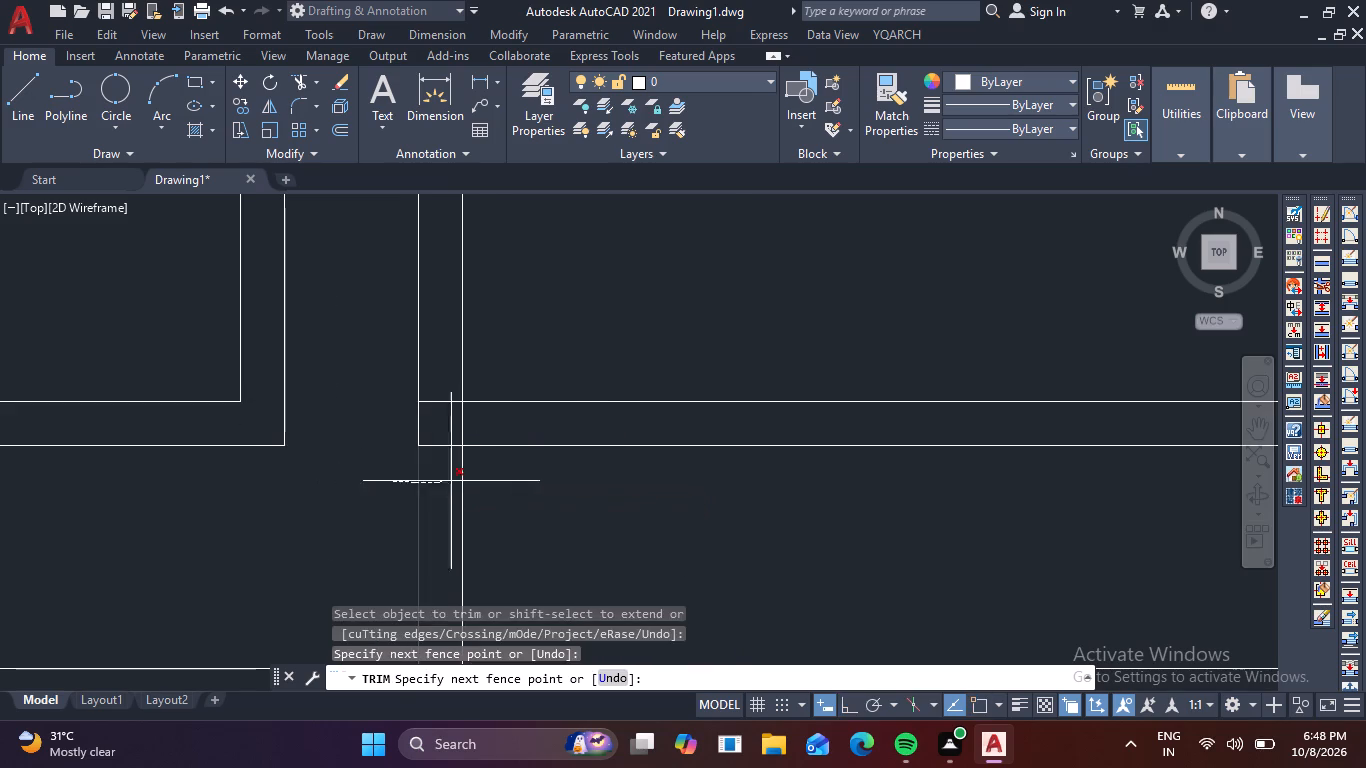
{"action": "left_click_drag", "start_coordinate": [457, 480], "coordinate": [489, 475]}
{"action": "left_click_drag", "start_coordinate": [445, 393], "coordinate": [468, 413]}
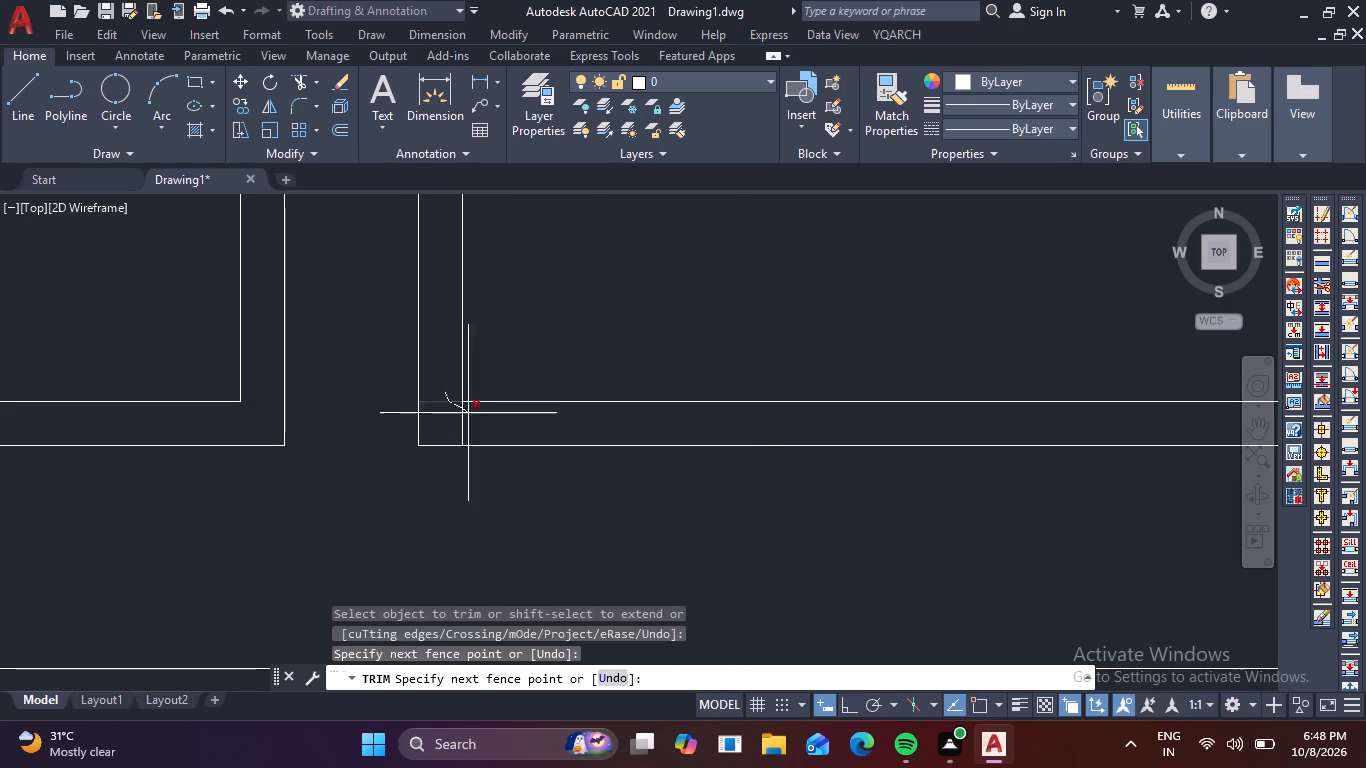
{"action": "left_click_drag", "start_coordinate": [468, 413], "coordinate": [483, 419]}
Trim the right lower panel's far verticals below the raised bottom lines and clean up its double-lined bottom corner.
{"action": "scroll", "coordinate": [483, 419], "scroll_direction": "down", "scroll_amount": 3}
{"action": "scroll", "coordinate": [605, 344], "scroll_direction": "down", "scroll_amount": 2}
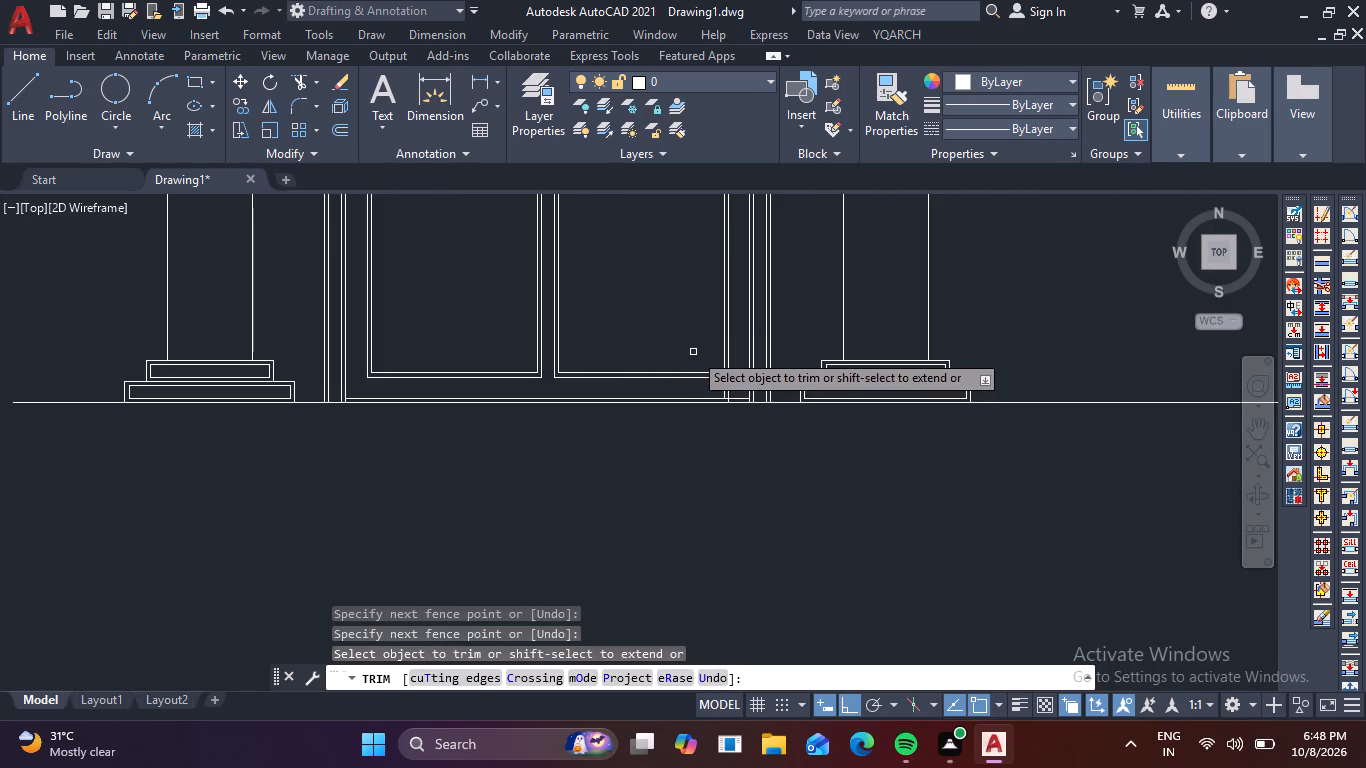
{"action": "middle_click_drag", "start_coordinate": [694, 352], "coordinate": [260, 362]}
{"action": "scroll", "coordinate": [312, 405], "scroll_direction": "up", "scroll_amount": 4}
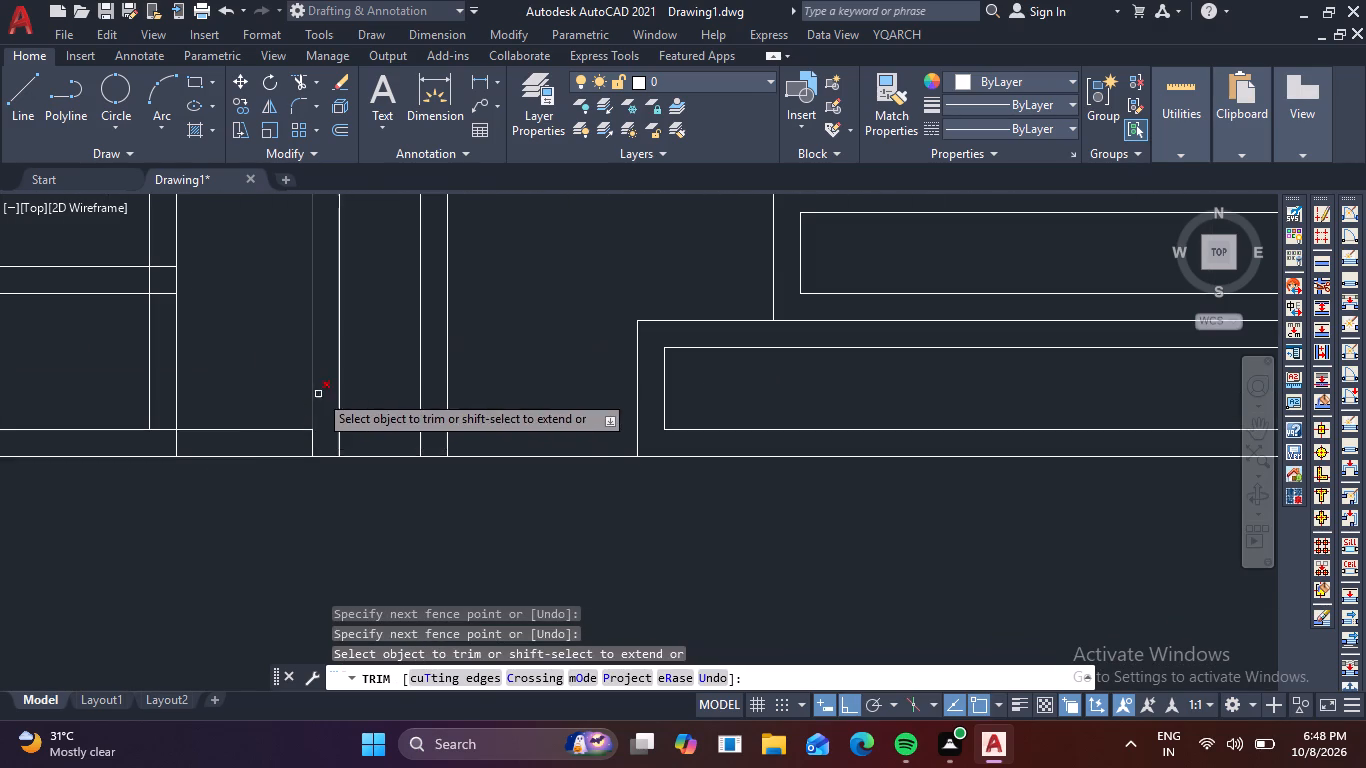
{"action": "middle_click_drag", "start_coordinate": [241, 394], "coordinate": [304, 385]}
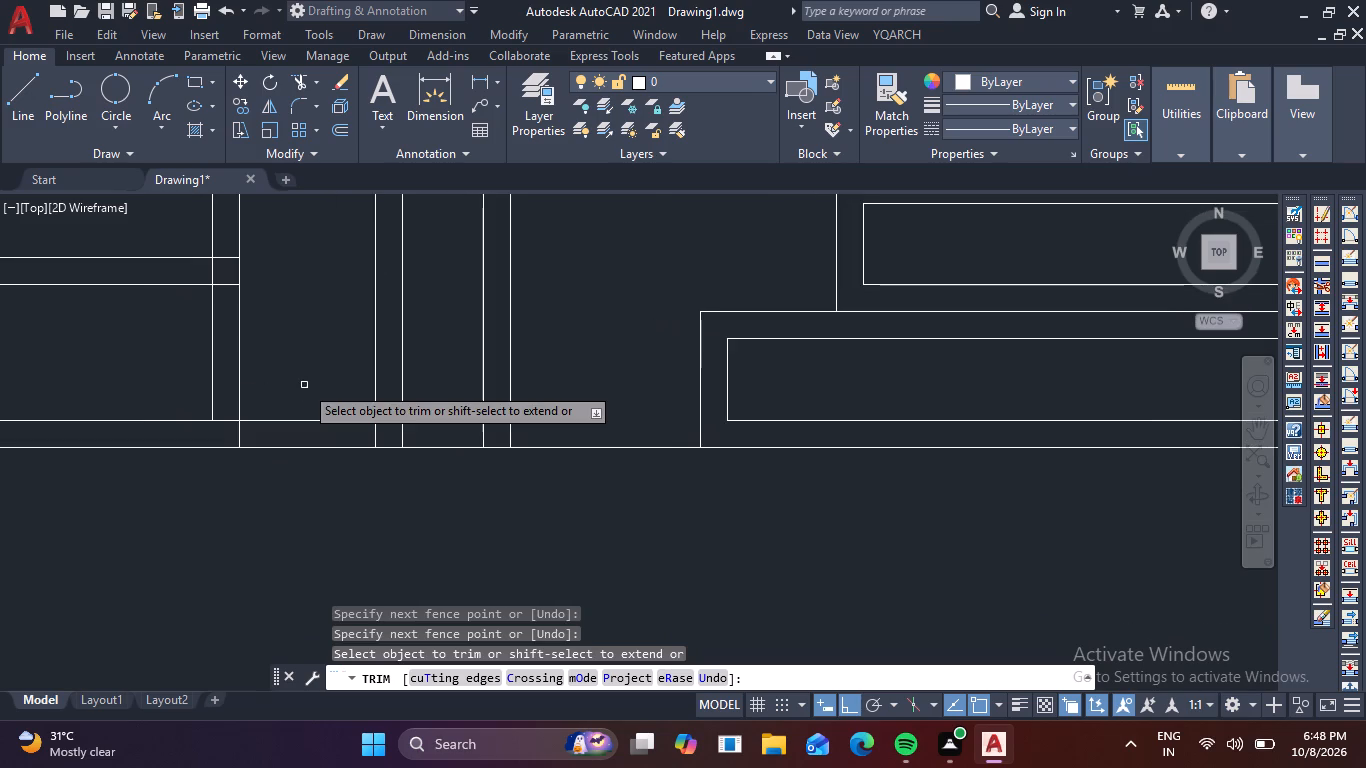
{"action": "scroll", "coordinate": [304, 385], "scroll_direction": "down", "scroll_amount": 4}
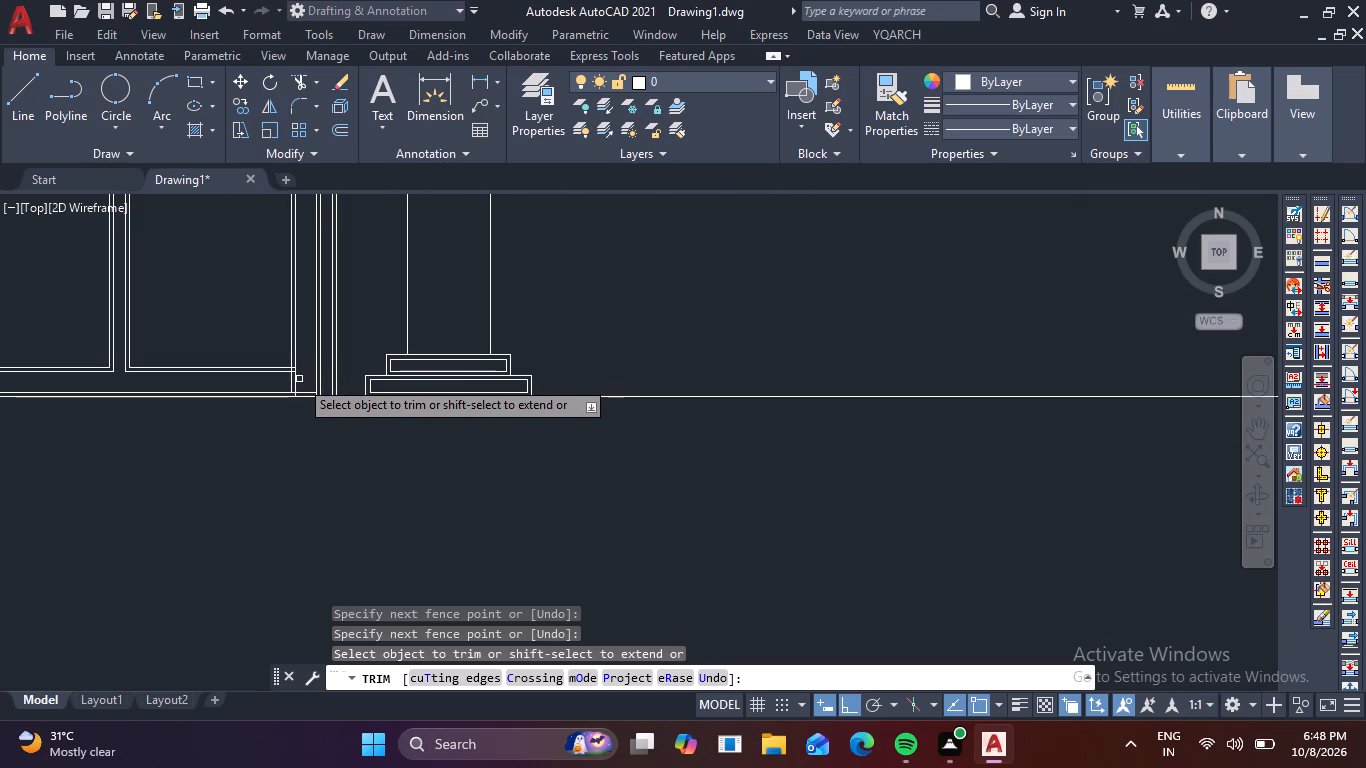
{"action": "scroll", "coordinate": [301, 374], "scroll_direction": "up", "scroll_amount": 3}
{"action": "left_click_drag", "start_coordinate": [288, 382], "coordinate": [247, 400]}
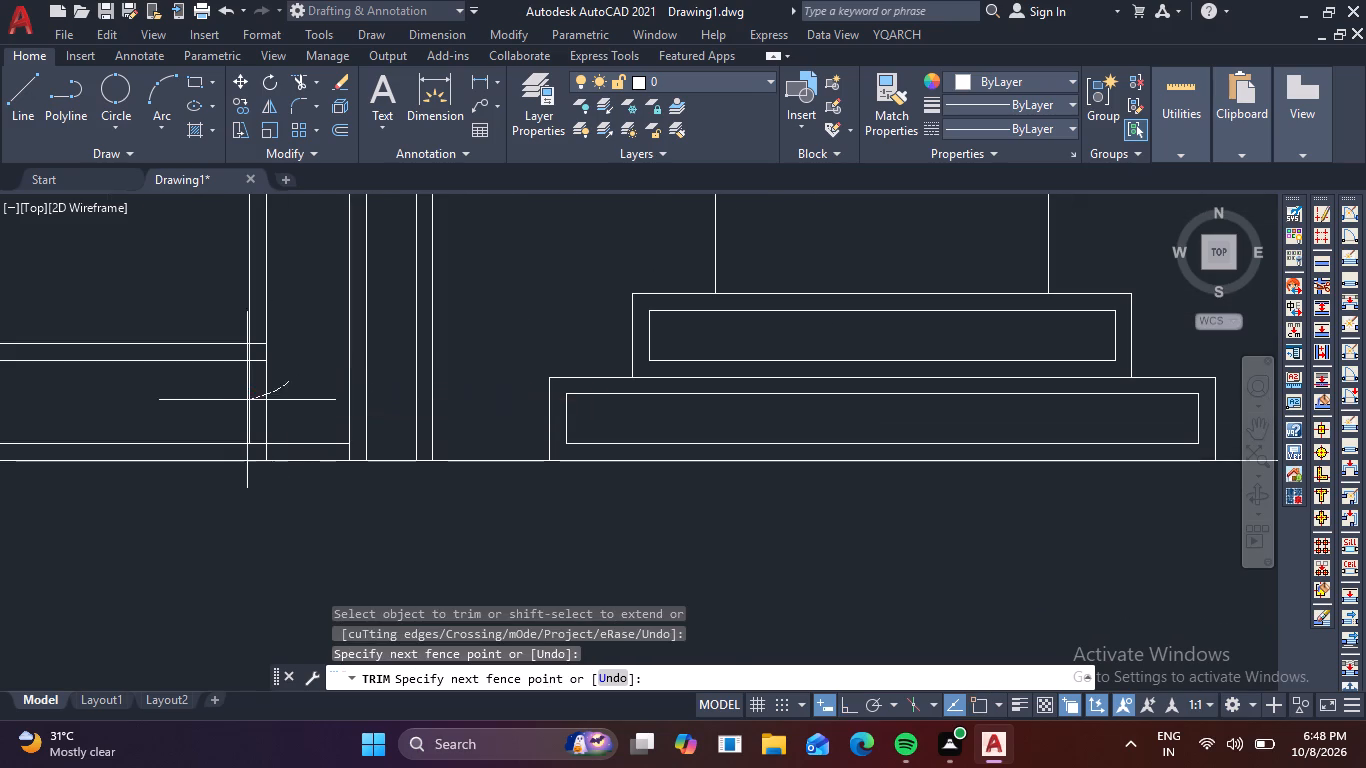
{"action": "left_click_drag", "start_coordinate": [247, 400], "coordinate": [202, 415]}
{"action": "scroll", "coordinate": [249, 453], "scroll_direction": "up", "scroll_amount": 4}
{"action": "left_click_drag", "start_coordinate": [259, 450], "coordinate": [364, 446]}
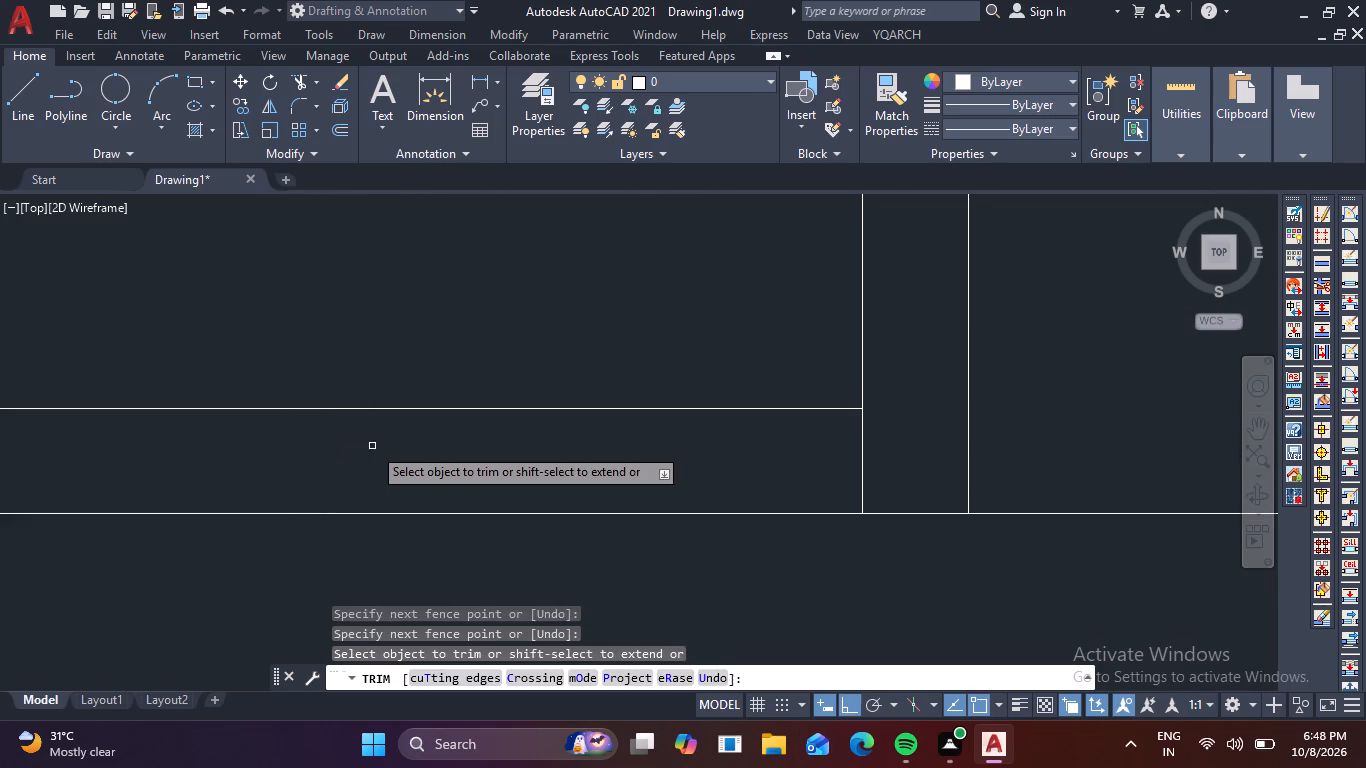
{"action": "scroll", "coordinate": [368, 429], "scroll_direction": "down", "scroll_amount": 4}
{"action": "scroll", "coordinate": [348, 330], "scroll_direction": "up", "scroll_amount": 4}
{"action": "left_click_drag", "start_coordinate": [354, 325], "coordinate": [288, 404]}
{"action": "scroll", "coordinate": [289, 404], "scroll_direction": "down", "scroll_amount": 4}
{"action": "scroll", "coordinate": [377, 370], "scroll_direction": "down", "scroll_amount": 2}
{"action": "middle_click_drag", "start_coordinate": [365, 356], "coordinate": [403, 464]}
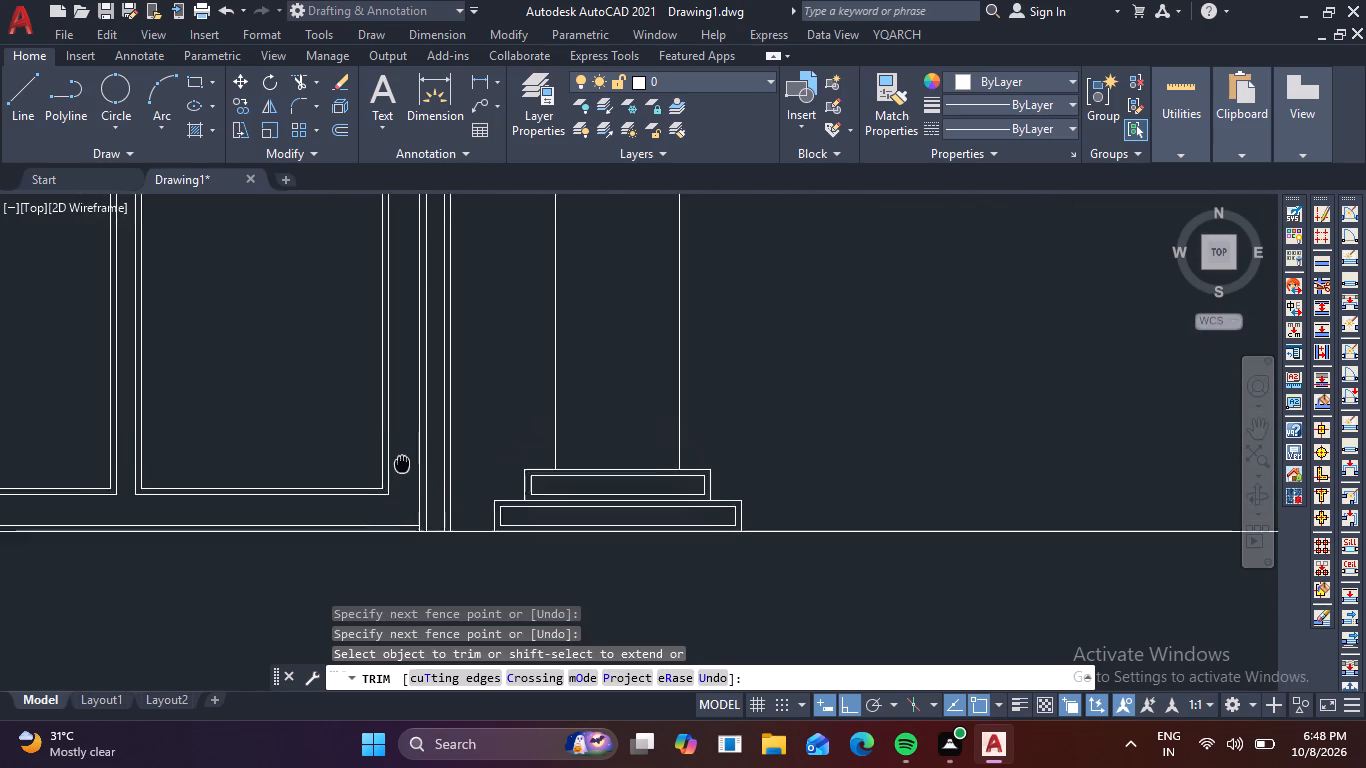
{"action": "middle_click_drag", "start_coordinate": [403, 464], "coordinate": [410, 487]}
{"action": "middle_click_drag", "start_coordinate": [306, 368], "coordinate": [342, 644]}
{"action": "middle_click_drag", "start_coordinate": [331, 510], "coordinate": [355, 488]}
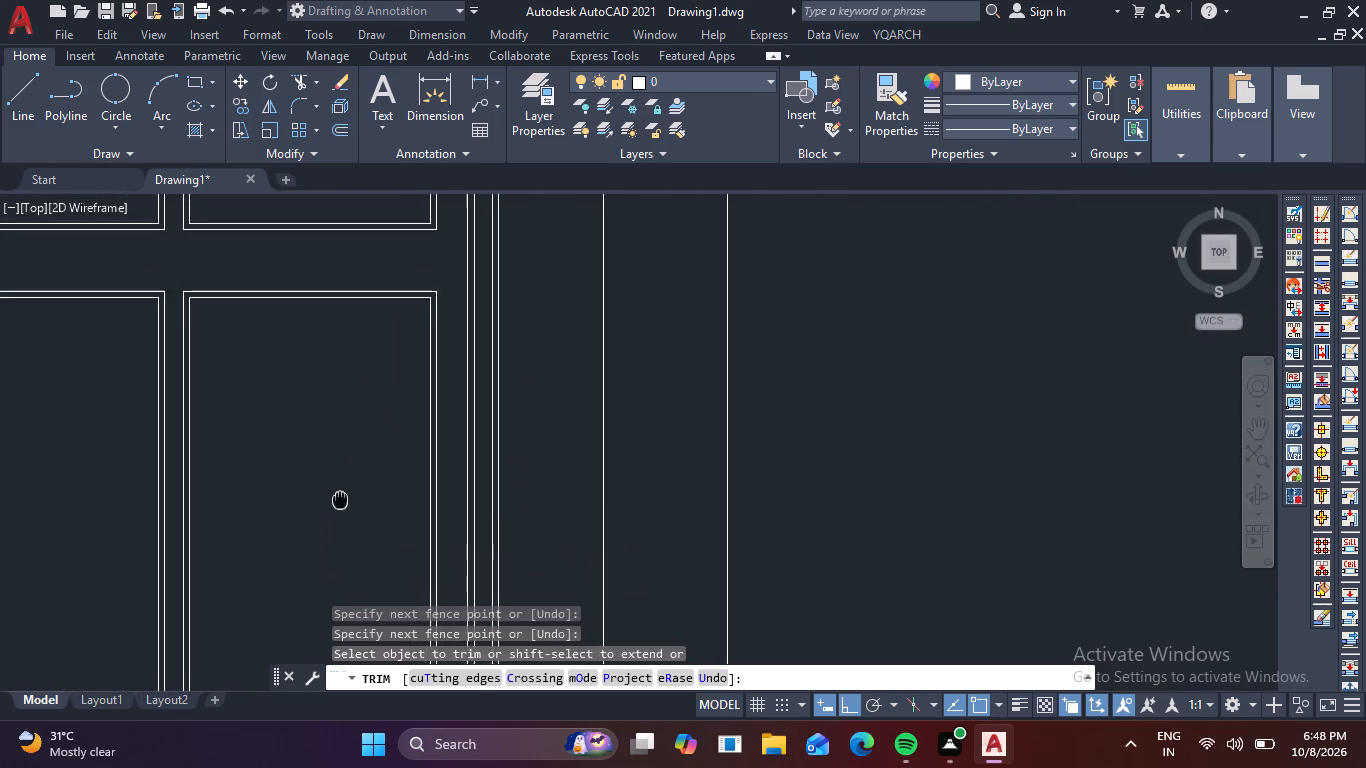
{"action": "middle_click_drag", "start_coordinate": [355, 488], "coordinate": [600, 428]}
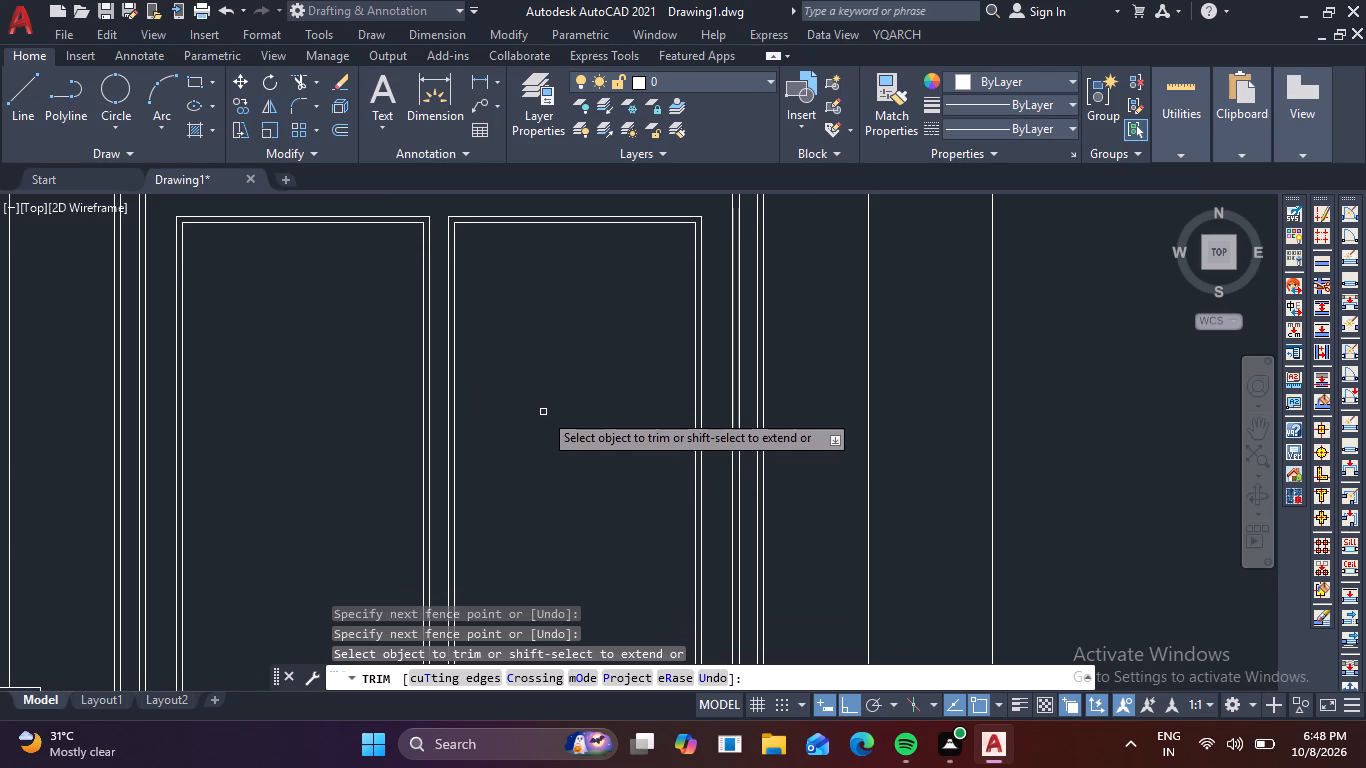
{"action": "scroll", "coordinate": [526, 391], "scroll_direction": "down", "scroll_amount": 2}
{"action": "key", "text": "Escape"}
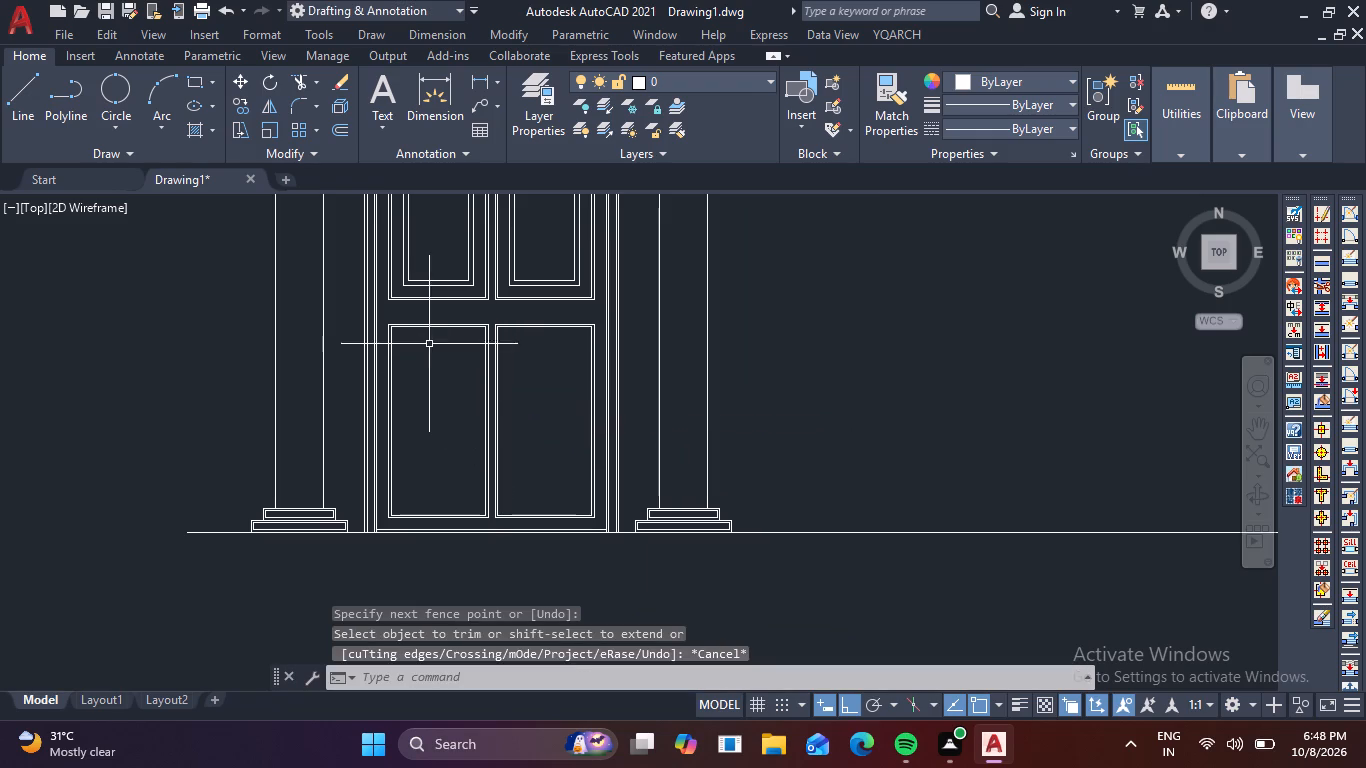
Join the outer and inner frame lines of both lower door panels into closed polylines.
{"action": "scroll", "coordinate": [384, 327], "scroll_direction": "up", "scroll_amount": 1}
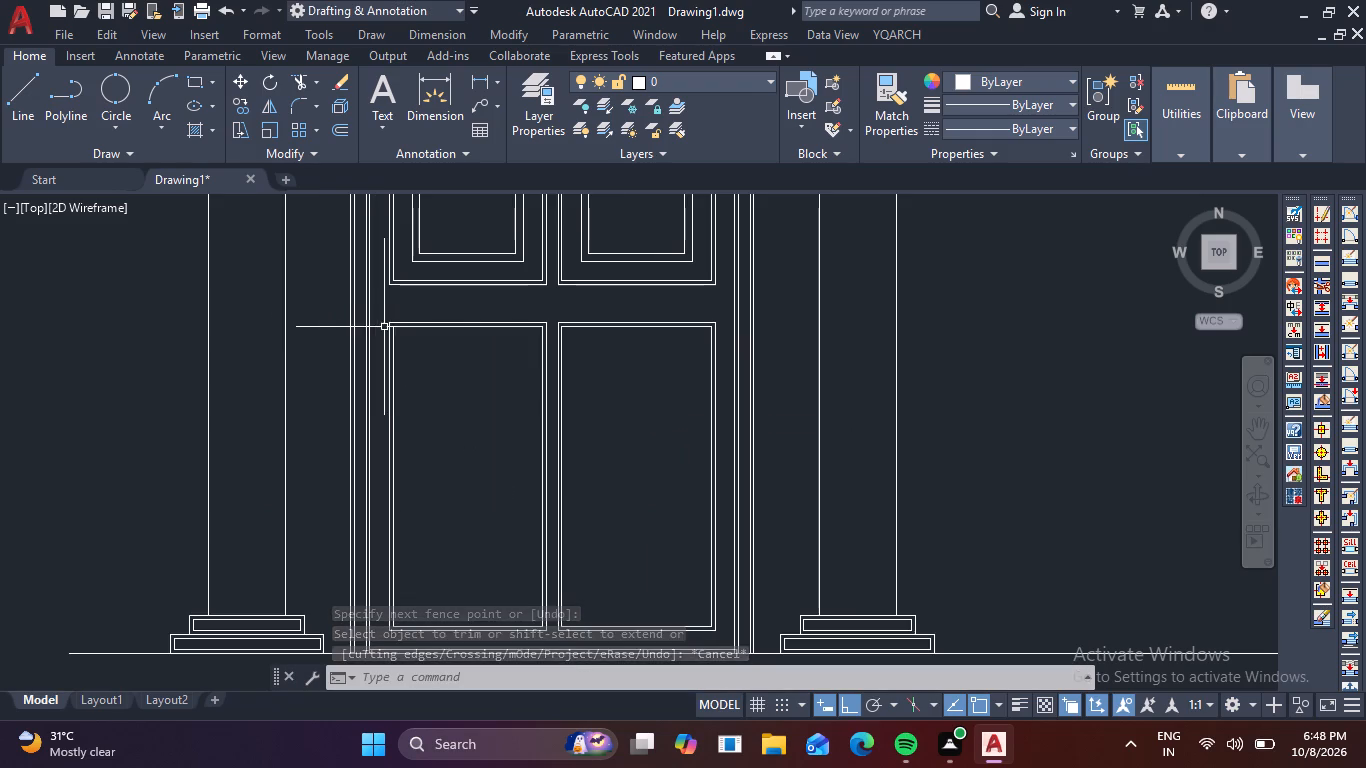
{"action": "left_click", "coordinate": [381, 320]}
{"action": "scroll", "coordinate": [572, 461], "scroll_direction": "down", "scroll_amount": 1}
{"action": "middle_click_drag", "start_coordinate": [580, 481], "coordinate": [533, 353]}
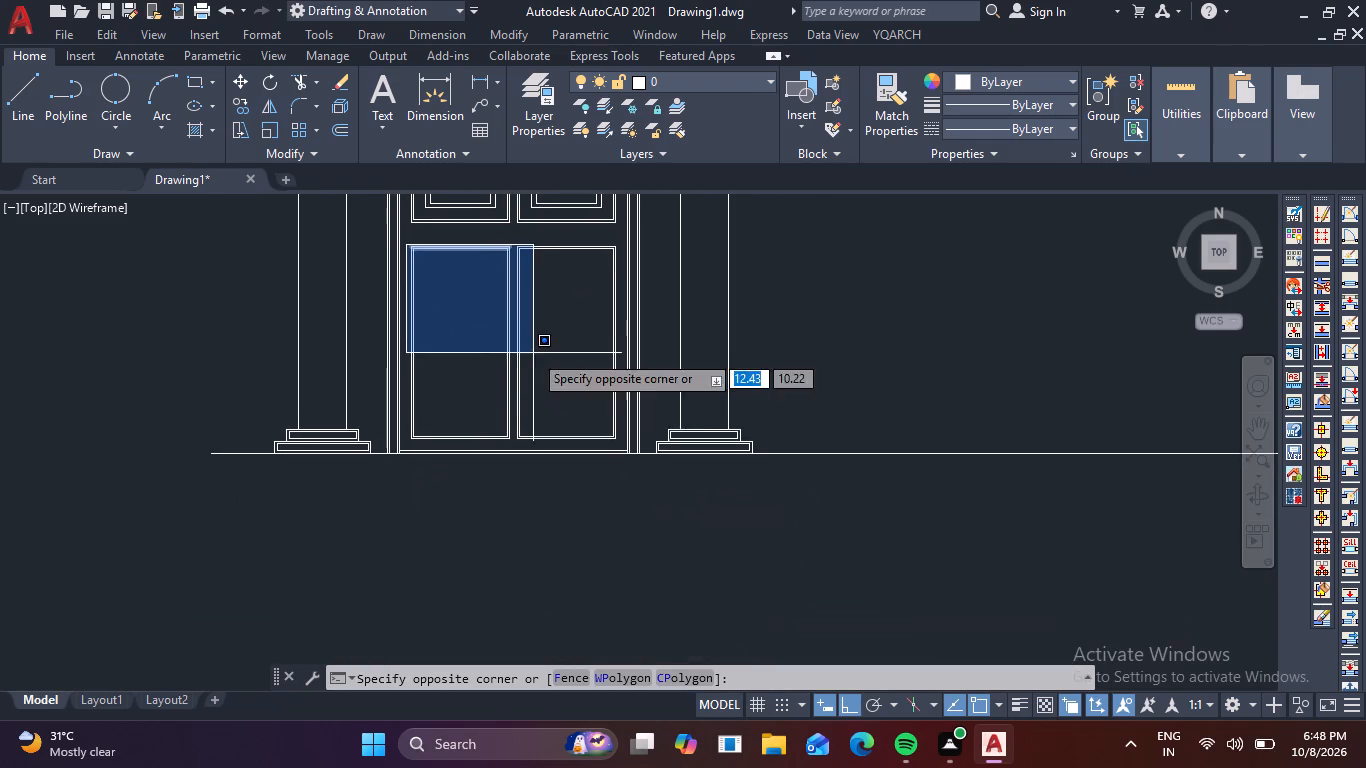
{"action": "left_click", "coordinate": [618, 446]}
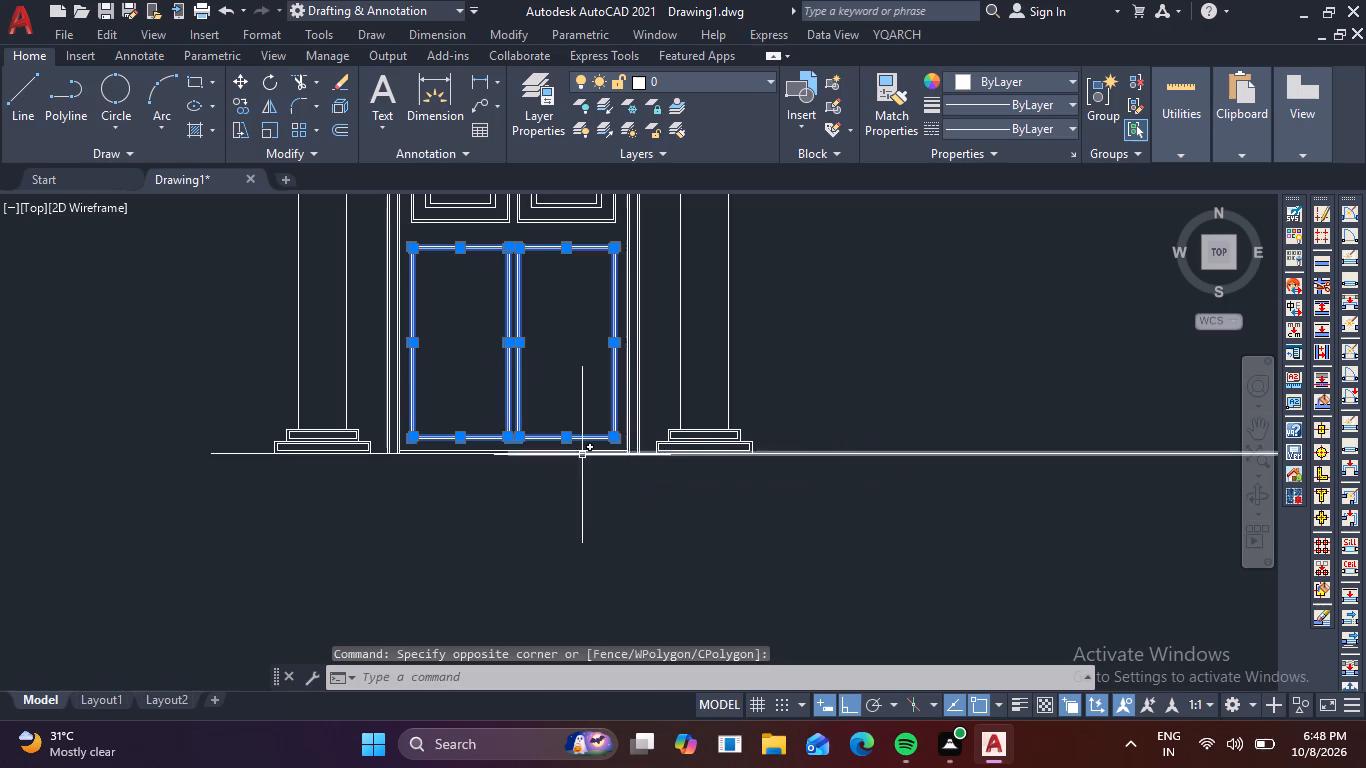
{"action": "key", "text": "j"}
{"action": "key", "text": "space"}
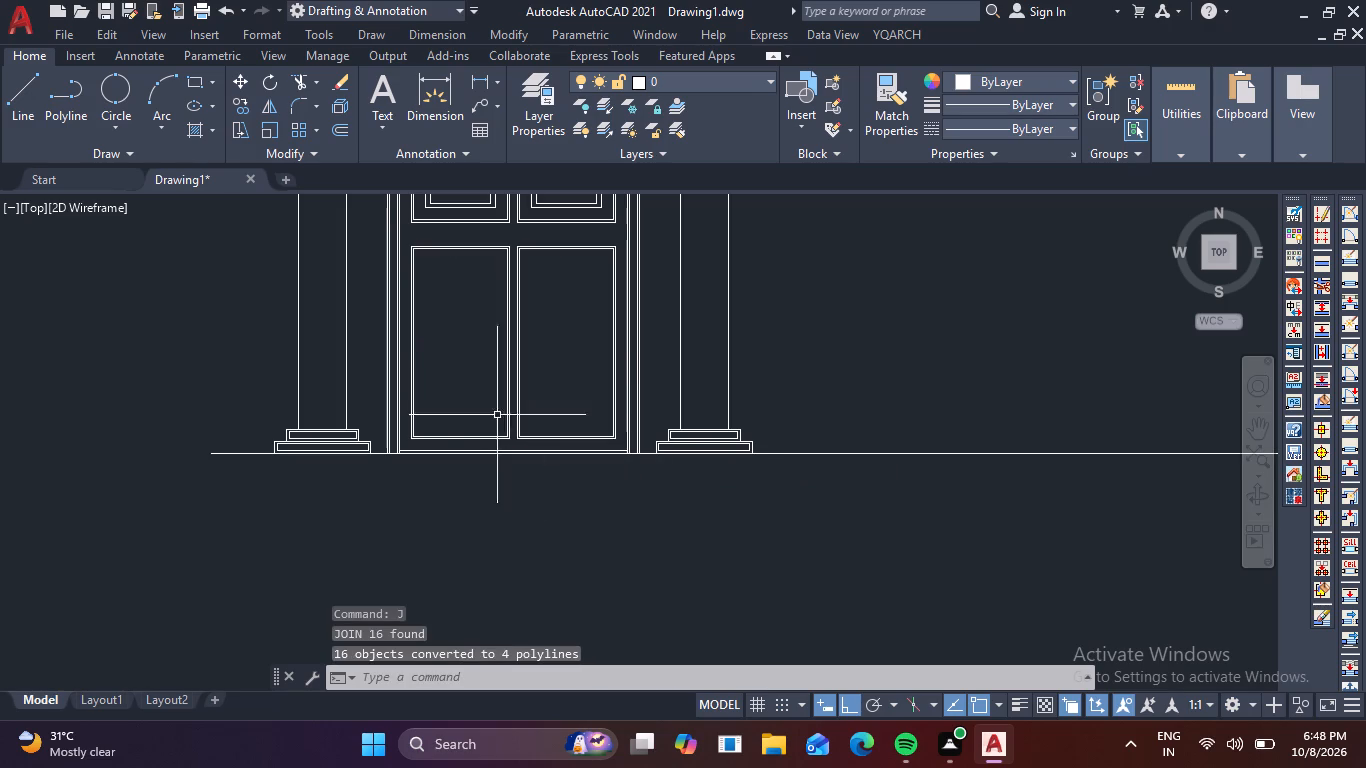
Offset the left lower panel's inner frame inward by 0.05 m, and offset the resulting rectangle inward by 0.02 m.
{"action": "scroll", "coordinate": [423, 260], "scroll_direction": "up", "scroll_amount": 2}
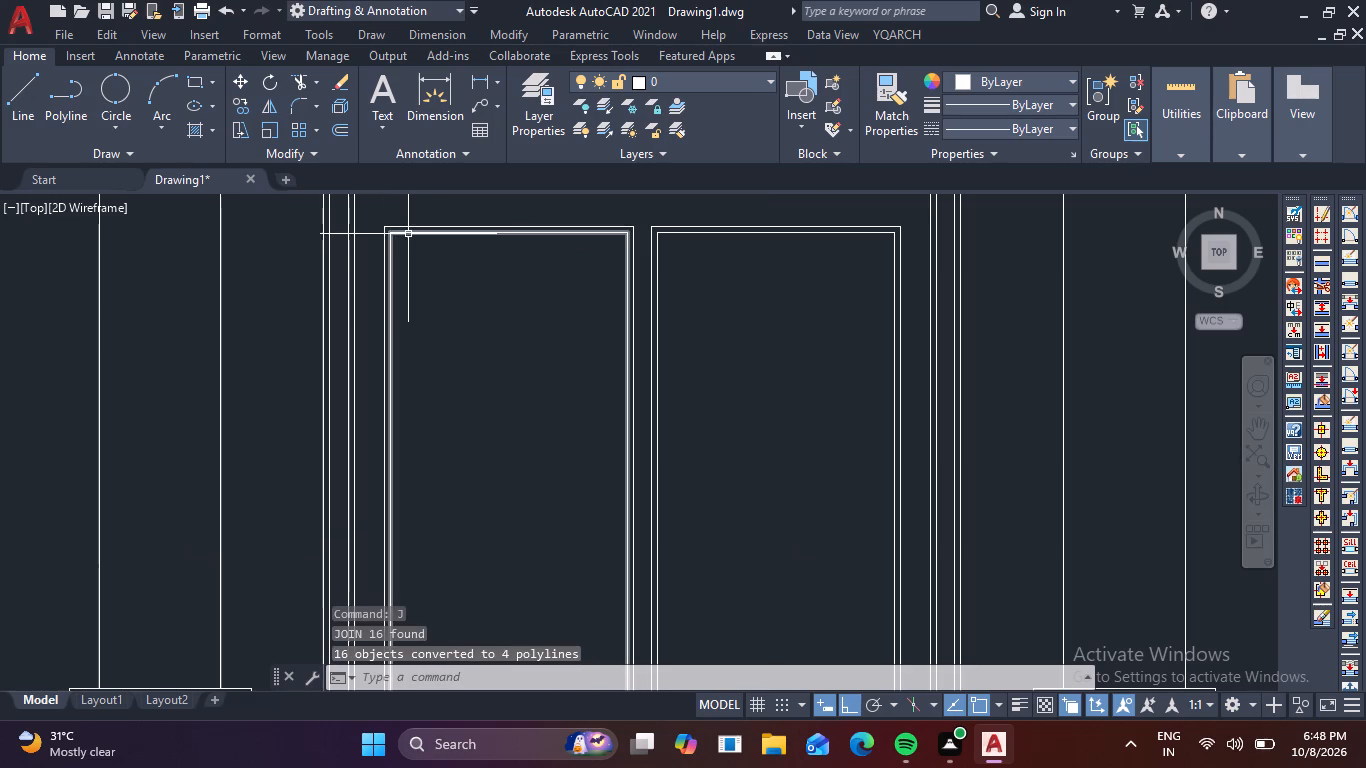
{"action": "key", "text": "o"}
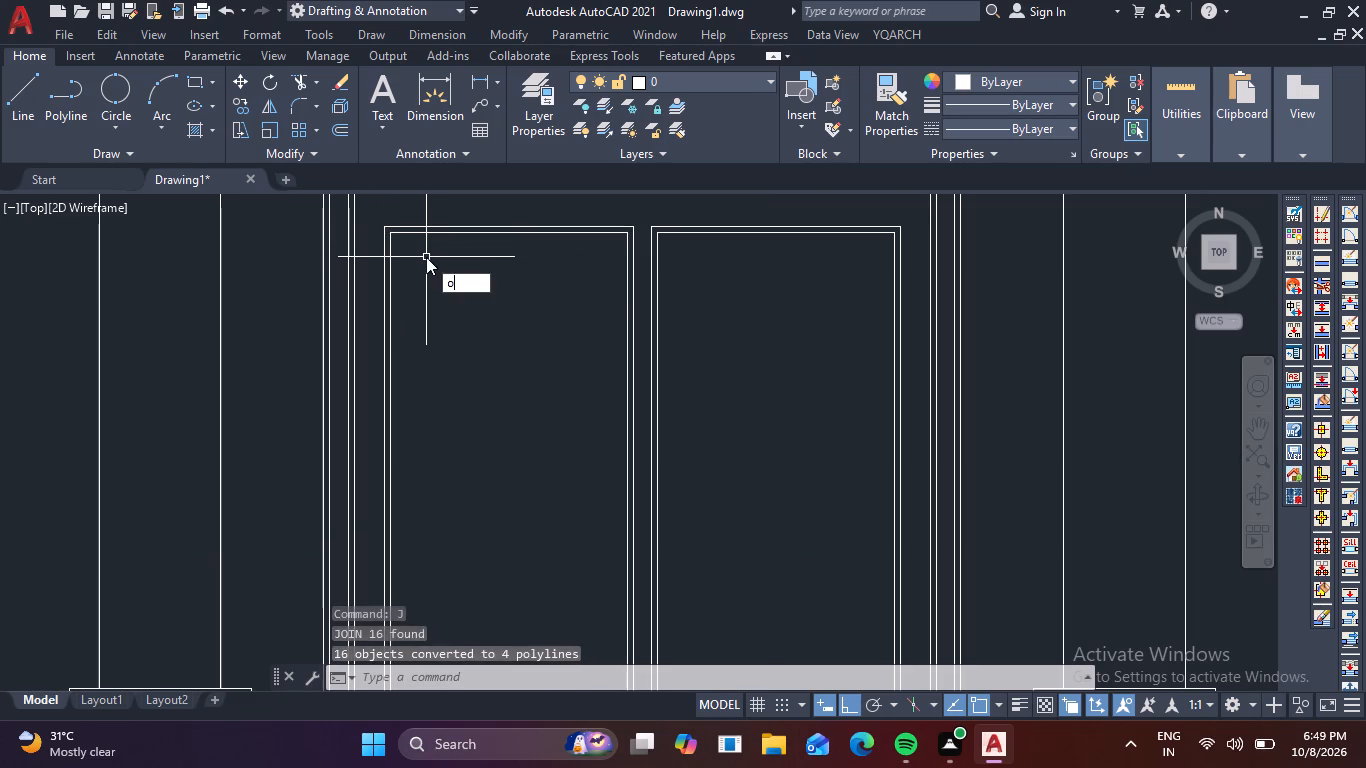
{"action": "key", "text": "Return"}
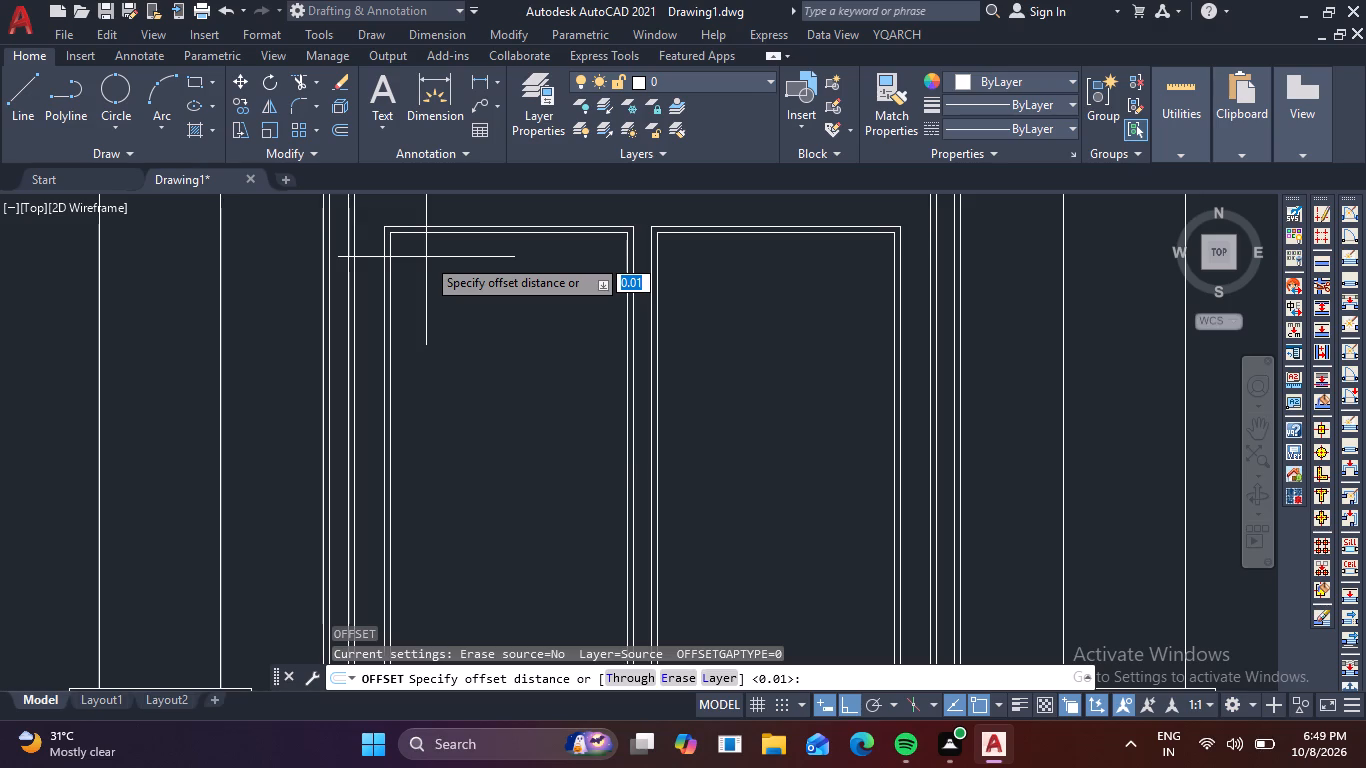
{"action": "type", "text": ".05"}
{"action": "key", "text": "Return"}
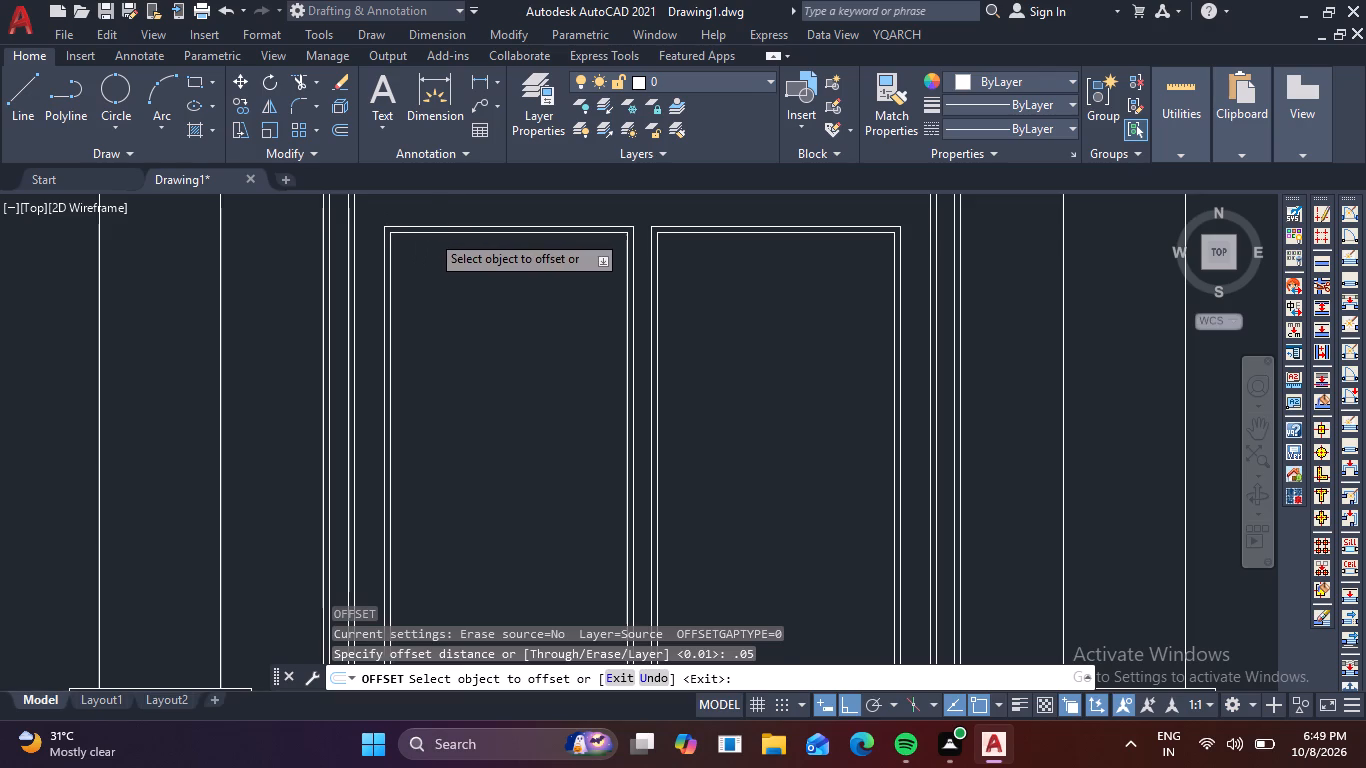
{"action": "left_click", "coordinate": [430, 233]}
{"action": "left_click", "coordinate": [477, 337]}
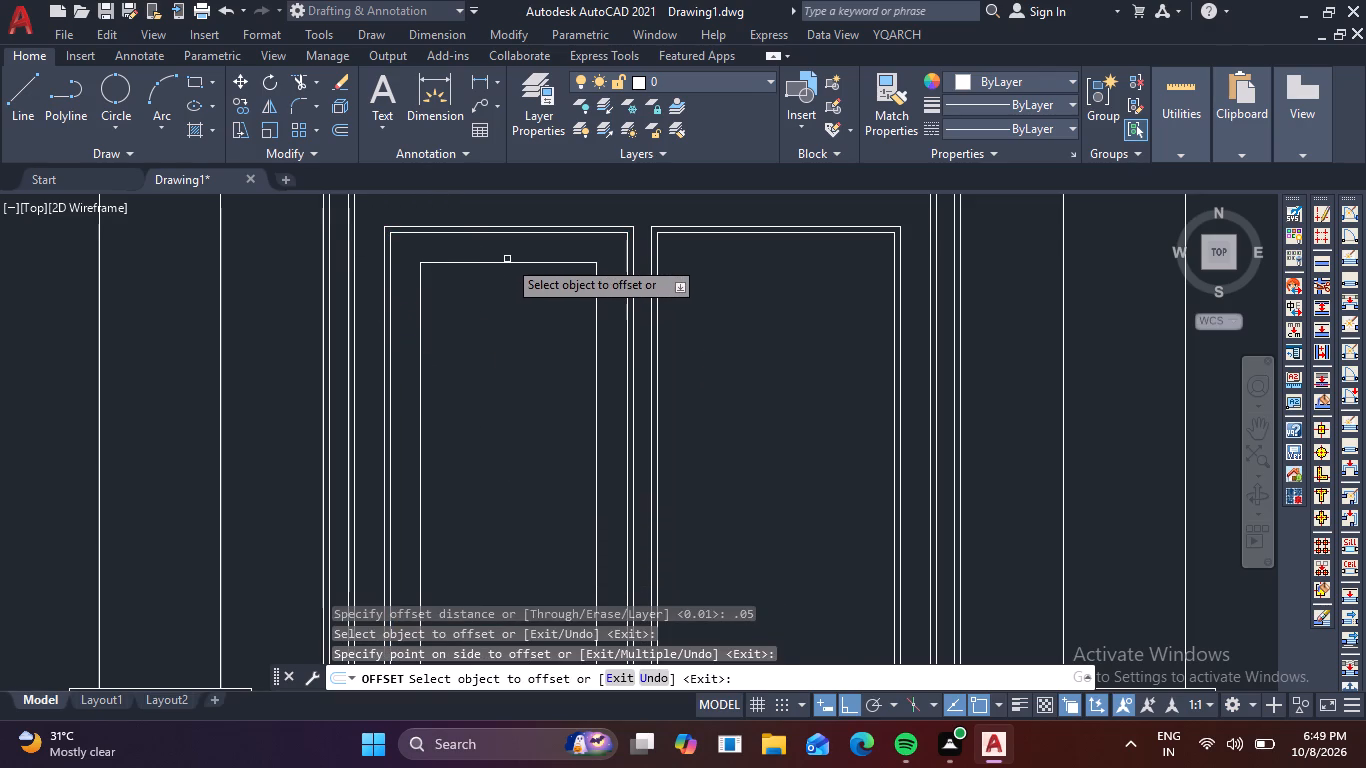
{"action": "left_click", "coordinate": [518, 264]}
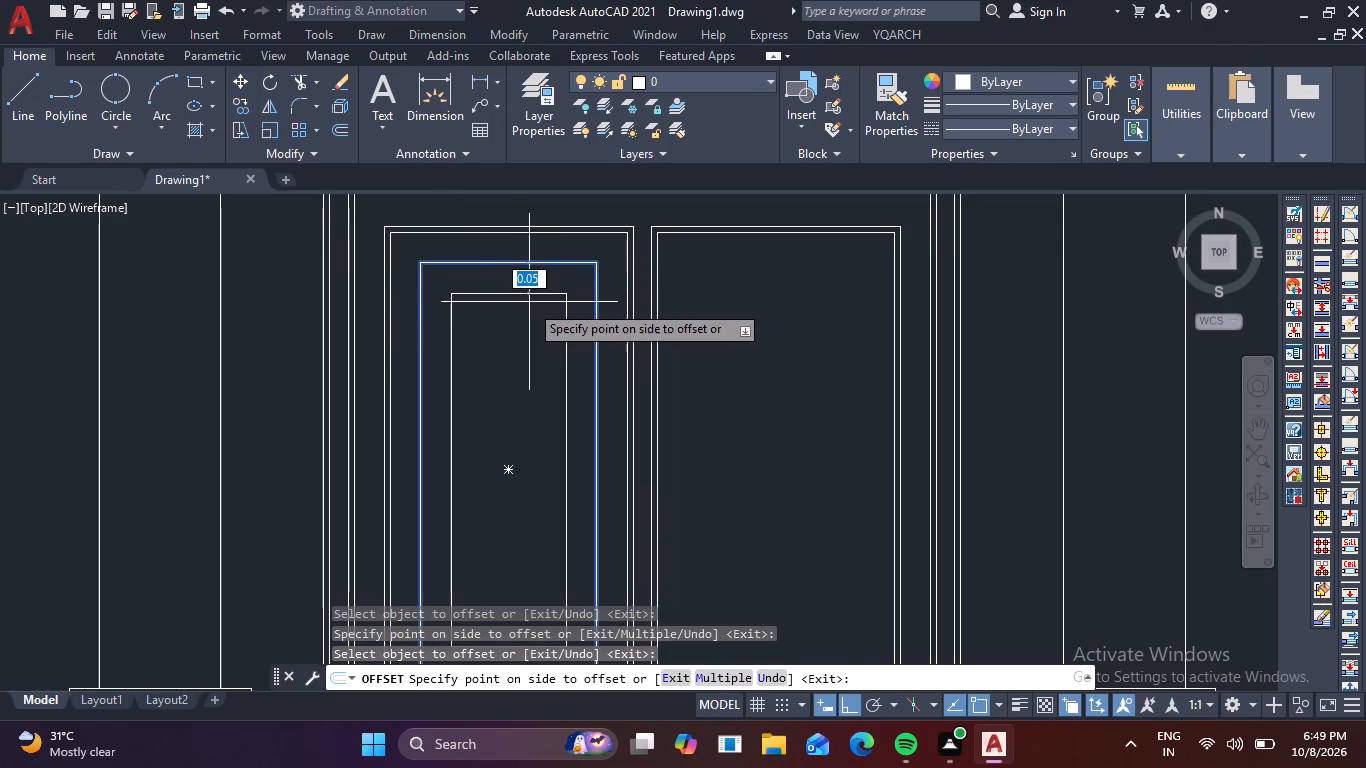
{"action": "key", "text": "period"}
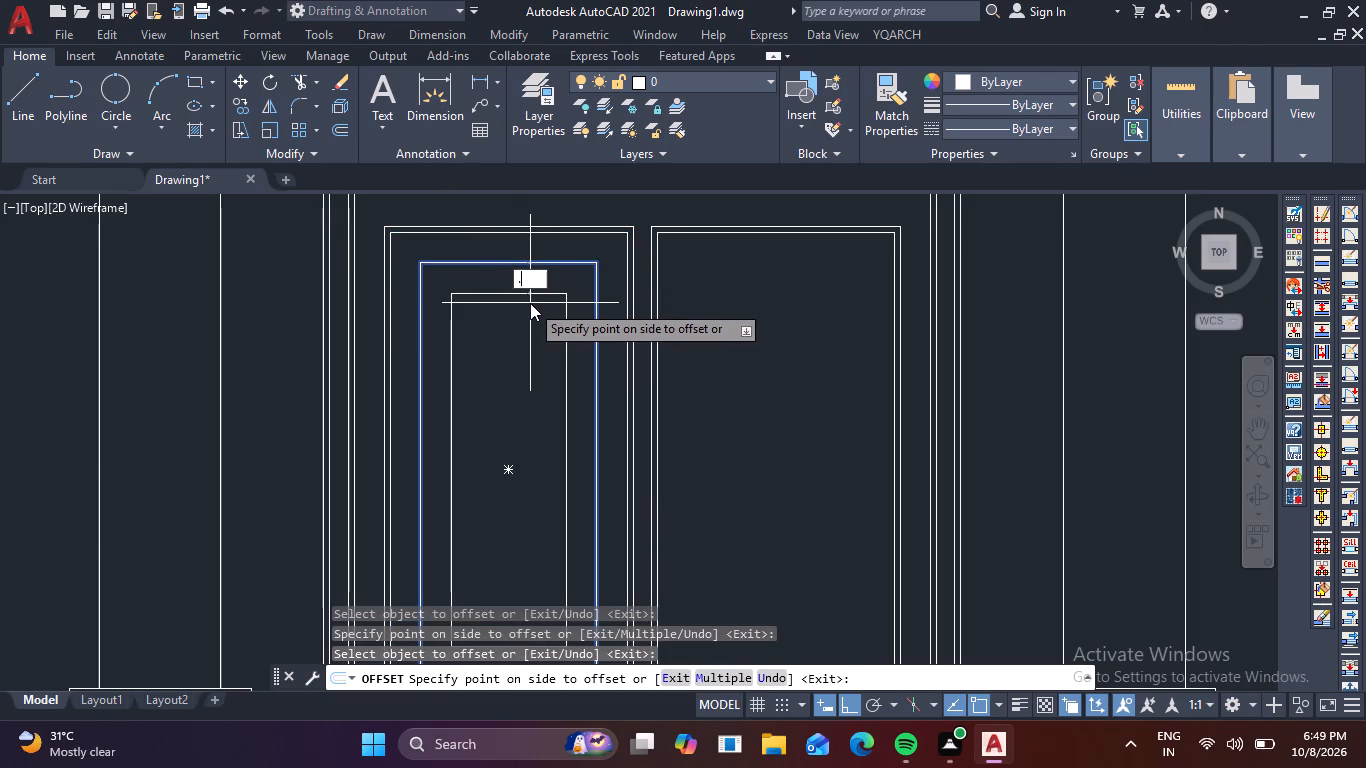
{"action": "type", "text": "02"}
{"action": "key", "text": "Return"}
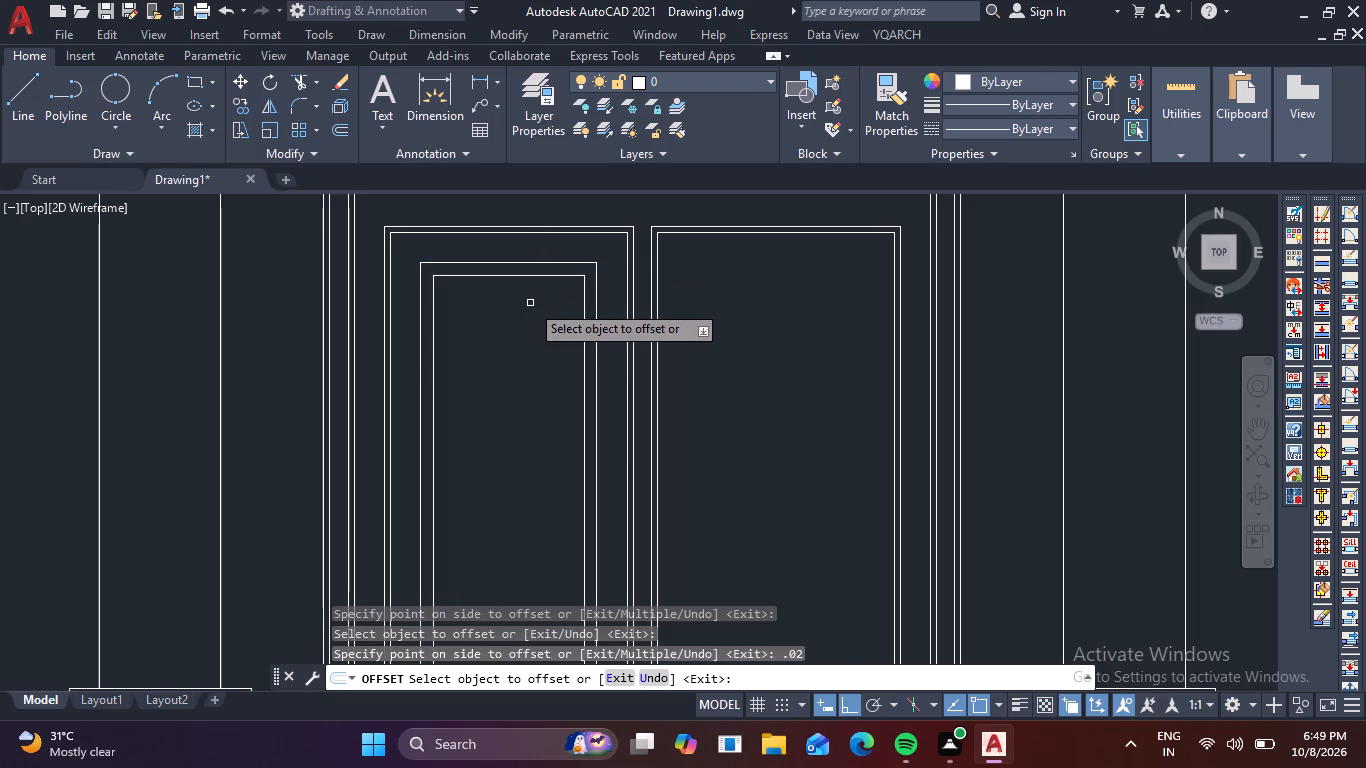
Offset the right lower panel's inner frame inward by 0.05 m, and offset the resulting rectangle inward by 0.02 m.
{"action": "left_click", "coordinate": [767, 231]}
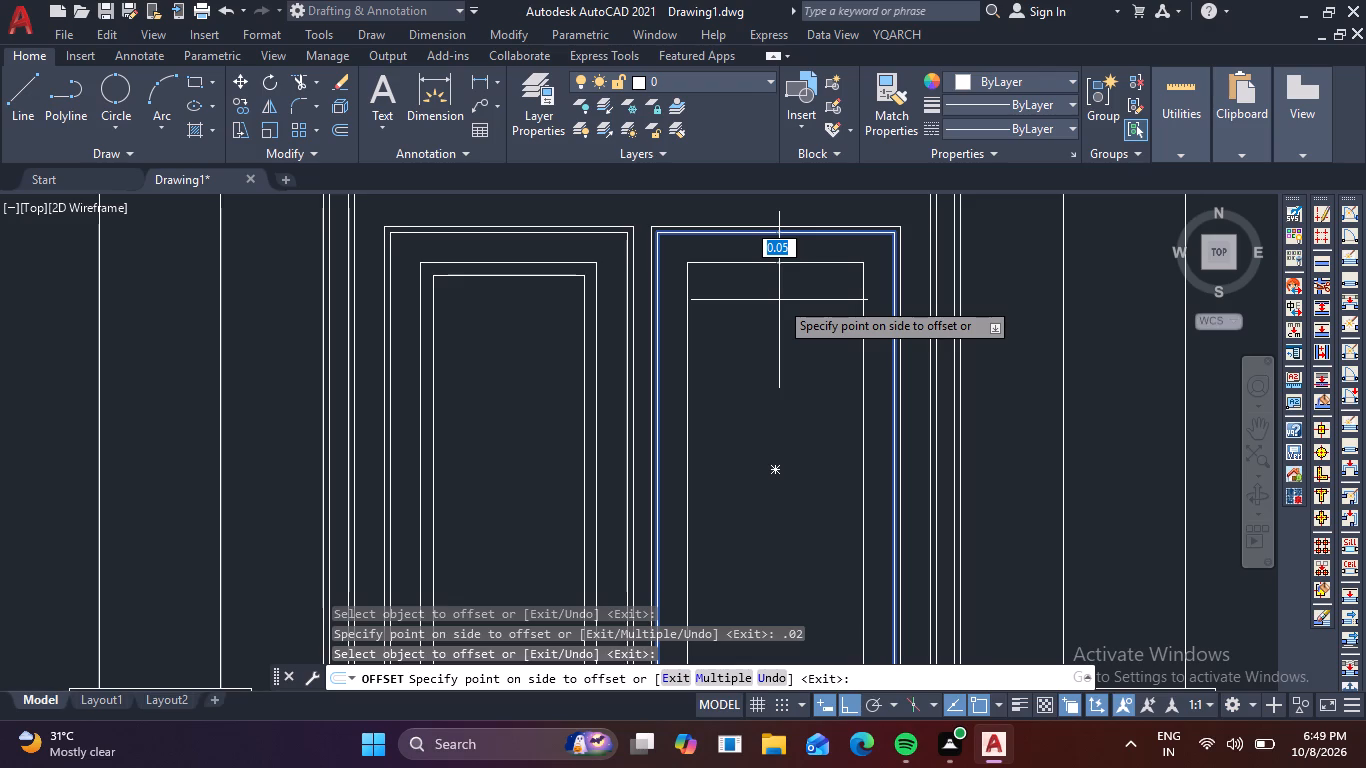
{"action": "type", "text": ".05"}
{"action": "key", "text": "Return"}
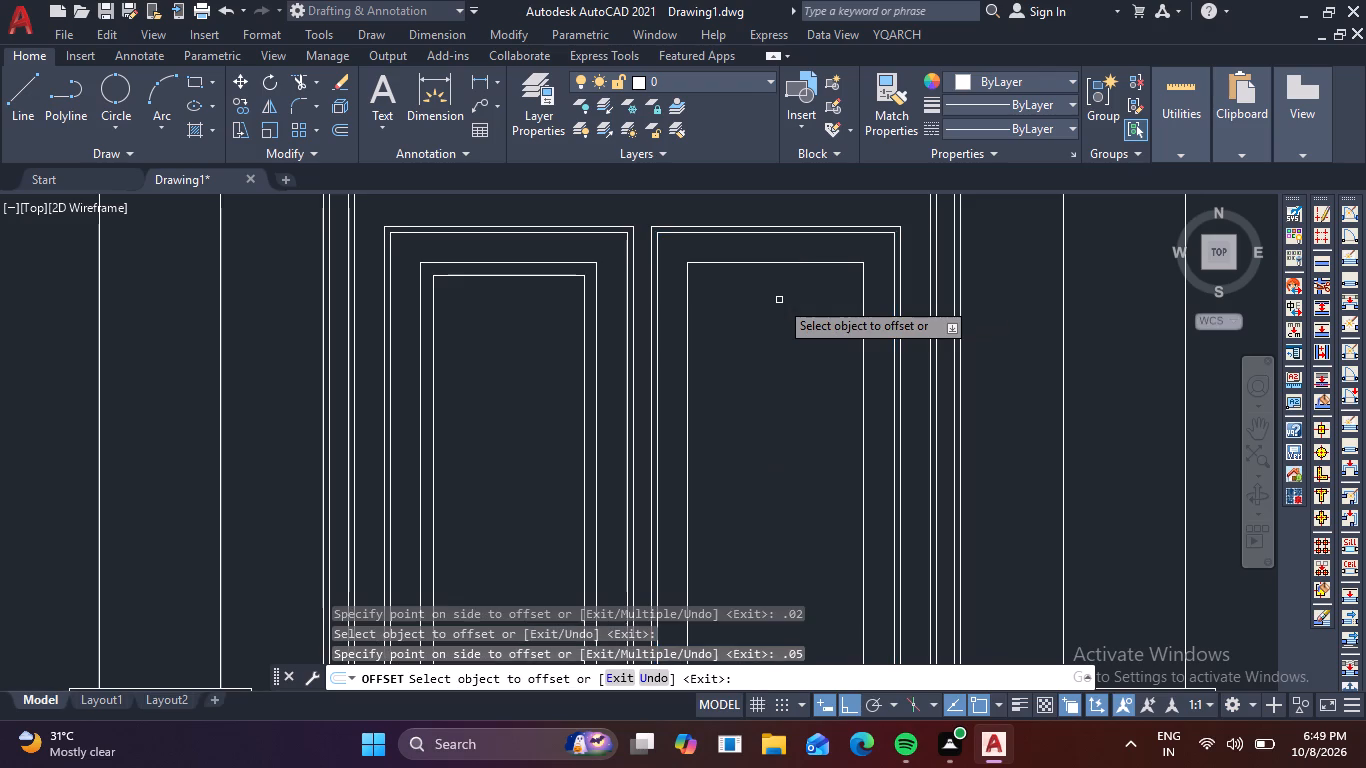
{"action": "left_click", "coordinate": [748, 255]}
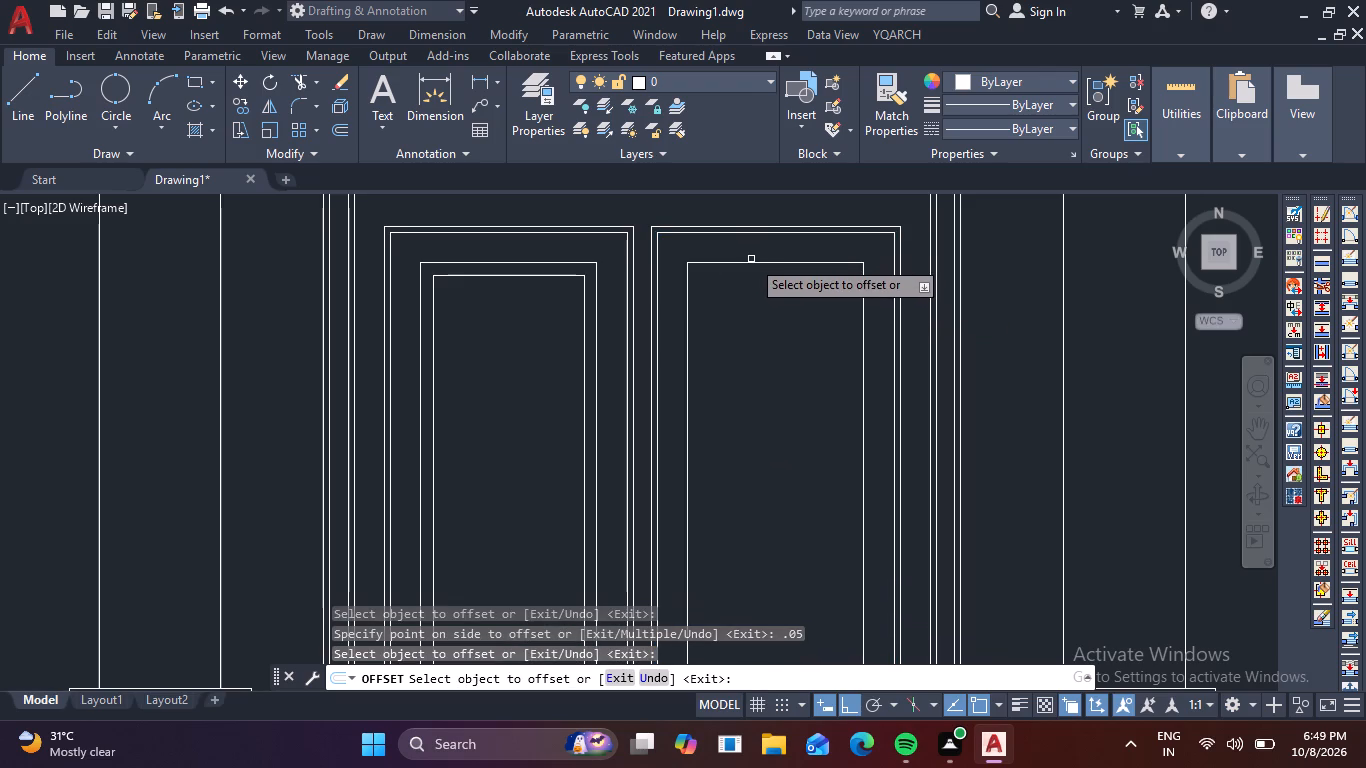
{"action": "left_click", "coordinate": [753, 261]}
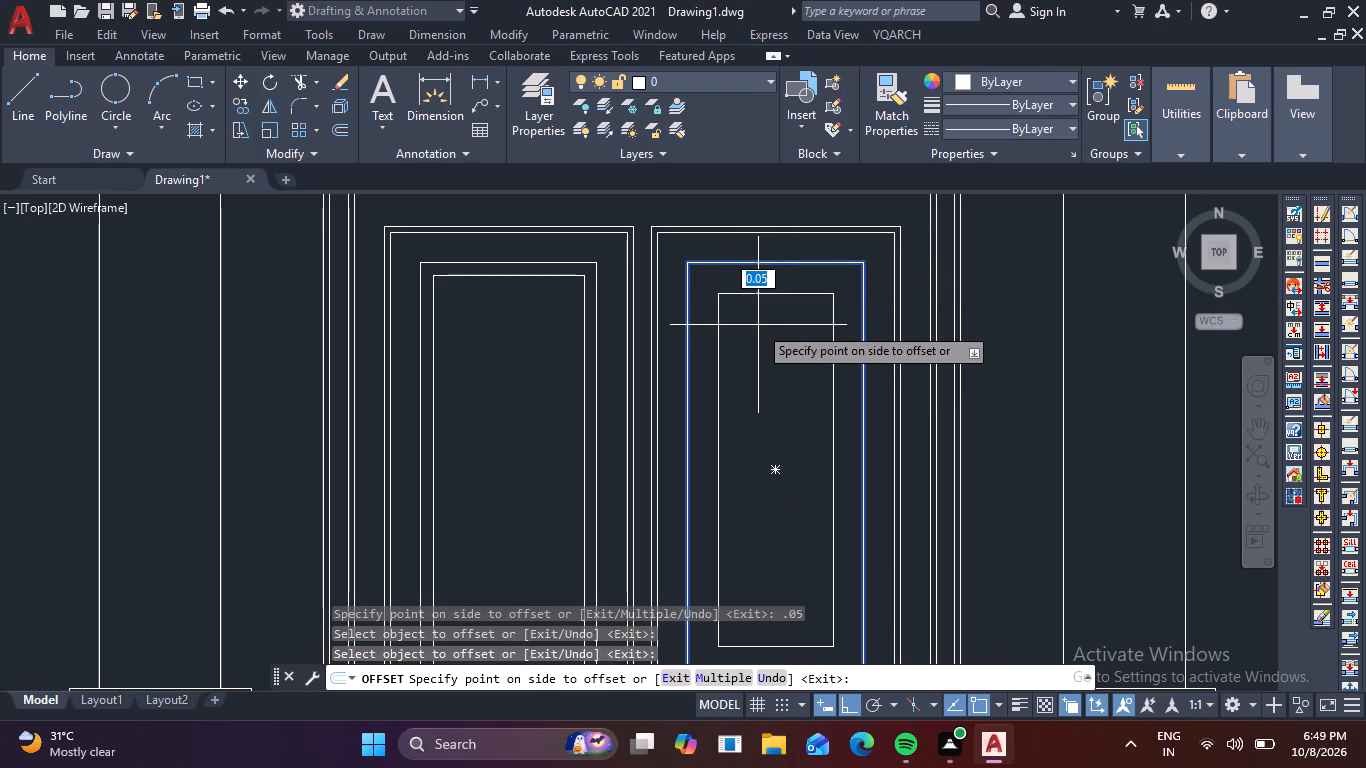
{"action": "type", "text": ".02"}
{"action": "key", "text": "Return"}
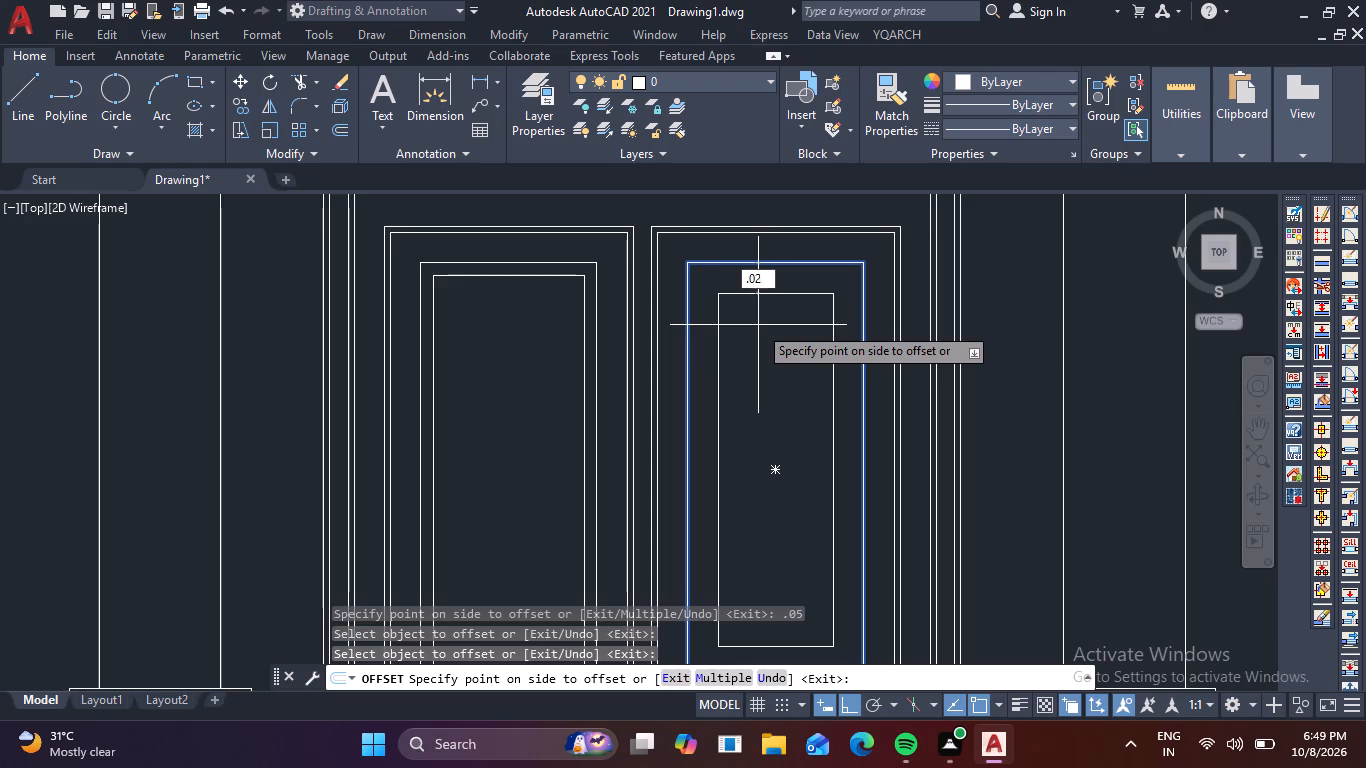
{"action": "scroll", "coordinate": [759, 380], "scroll_direction": "down", "scroll_amount": 2}
{"action": "middle_click_drag", "start_coordinate": [773, 420], "coordinate": [684, 387]}
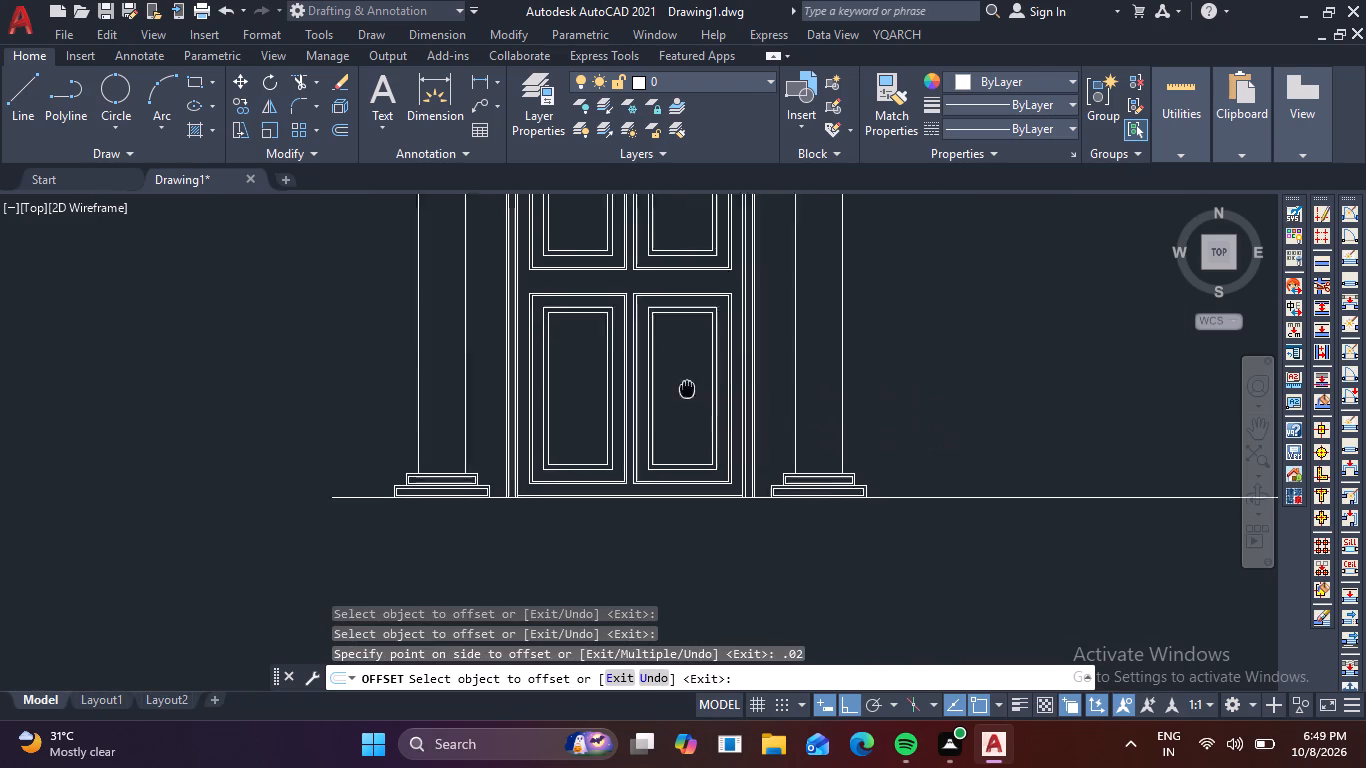
{"action": "middle_click_drag", "start_coordinate": [684, 387], "coordinate": [660, 361]}
{"action": "key", "text": "Escape"}
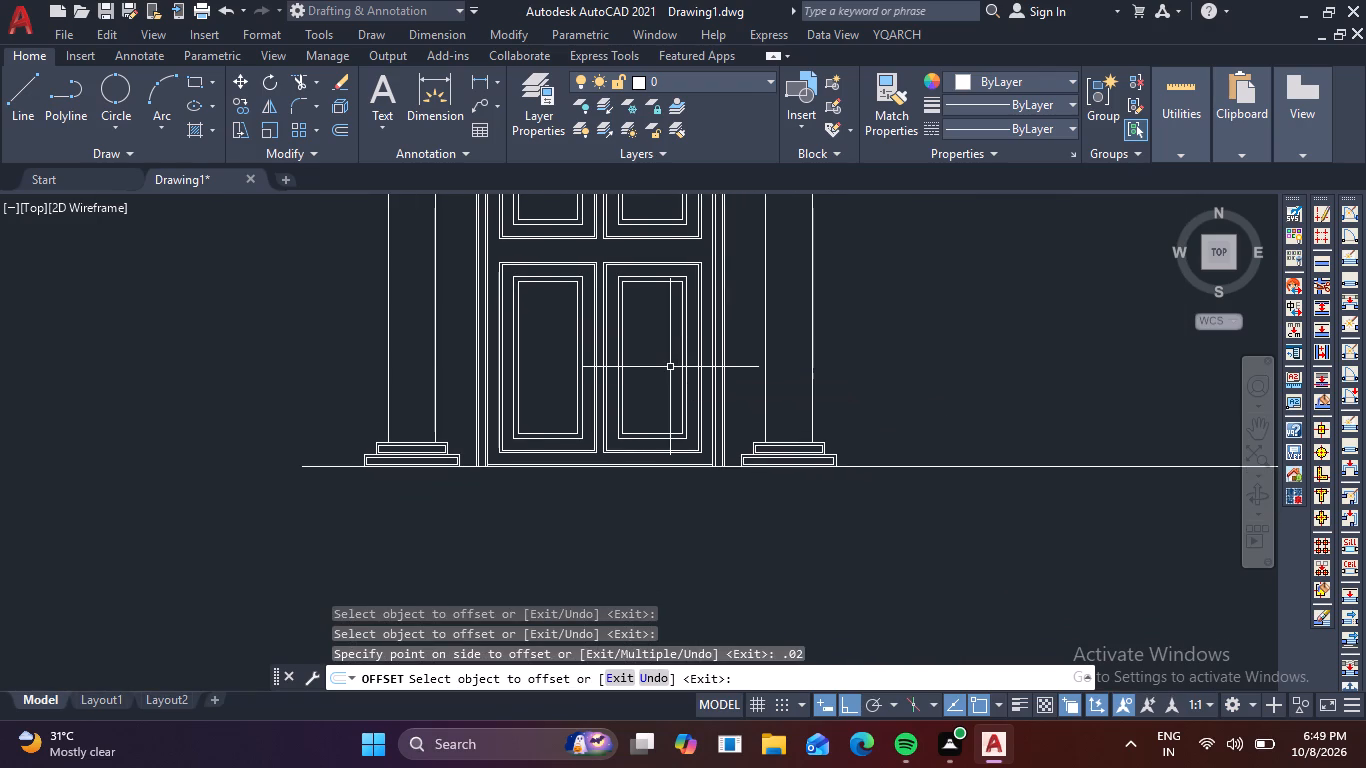
Draw a 0.23 m vertical line upward from the left column's top capital, aligned with the shaft's outer edge.
{"action": "scroll", "coordinate": [619, 353], "scroll_direction": "down", "scroll_amount": 1}
{"action": "middle_click_drag", "start_coordinate": [662, 324], "coordinate": [718, 598]}
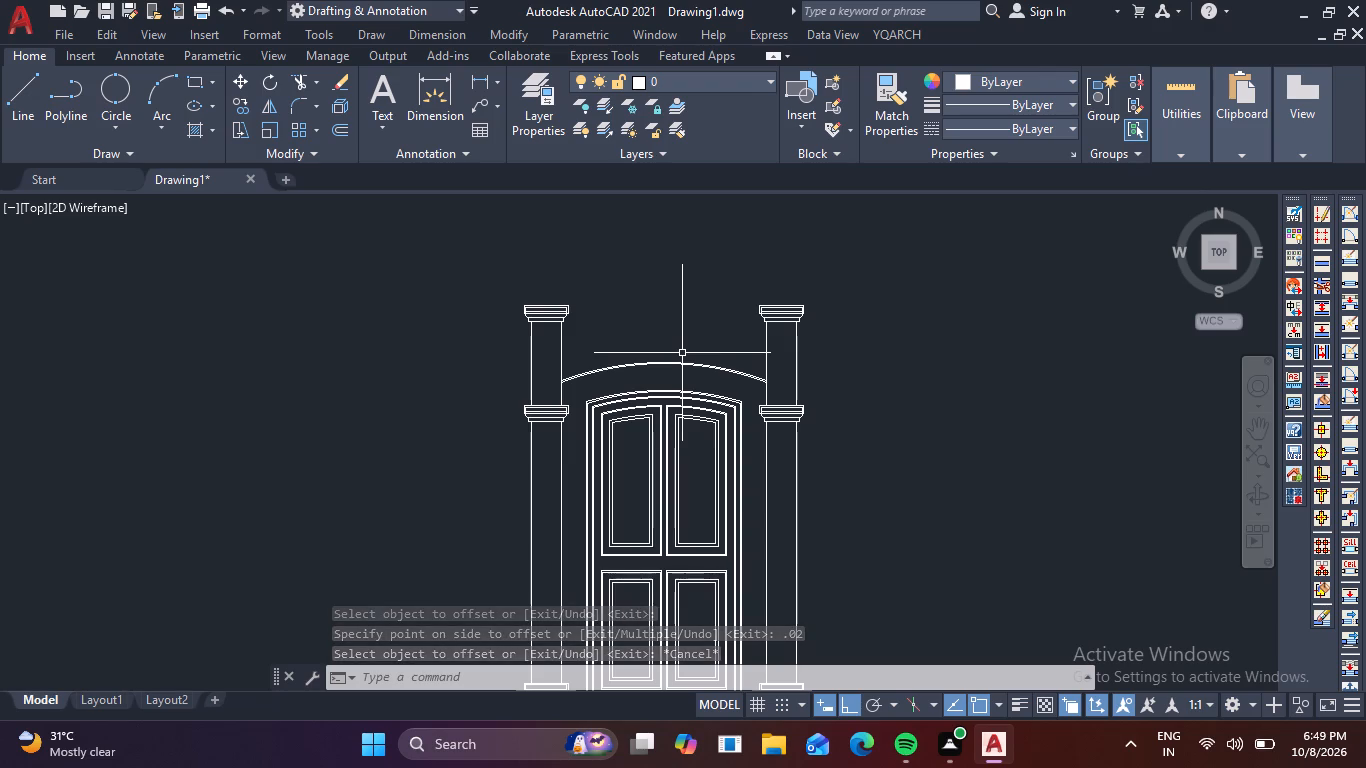
{"action": "middle_click_drag", "start_coordinate": [682, 353], "coordinate": [688, 408]}
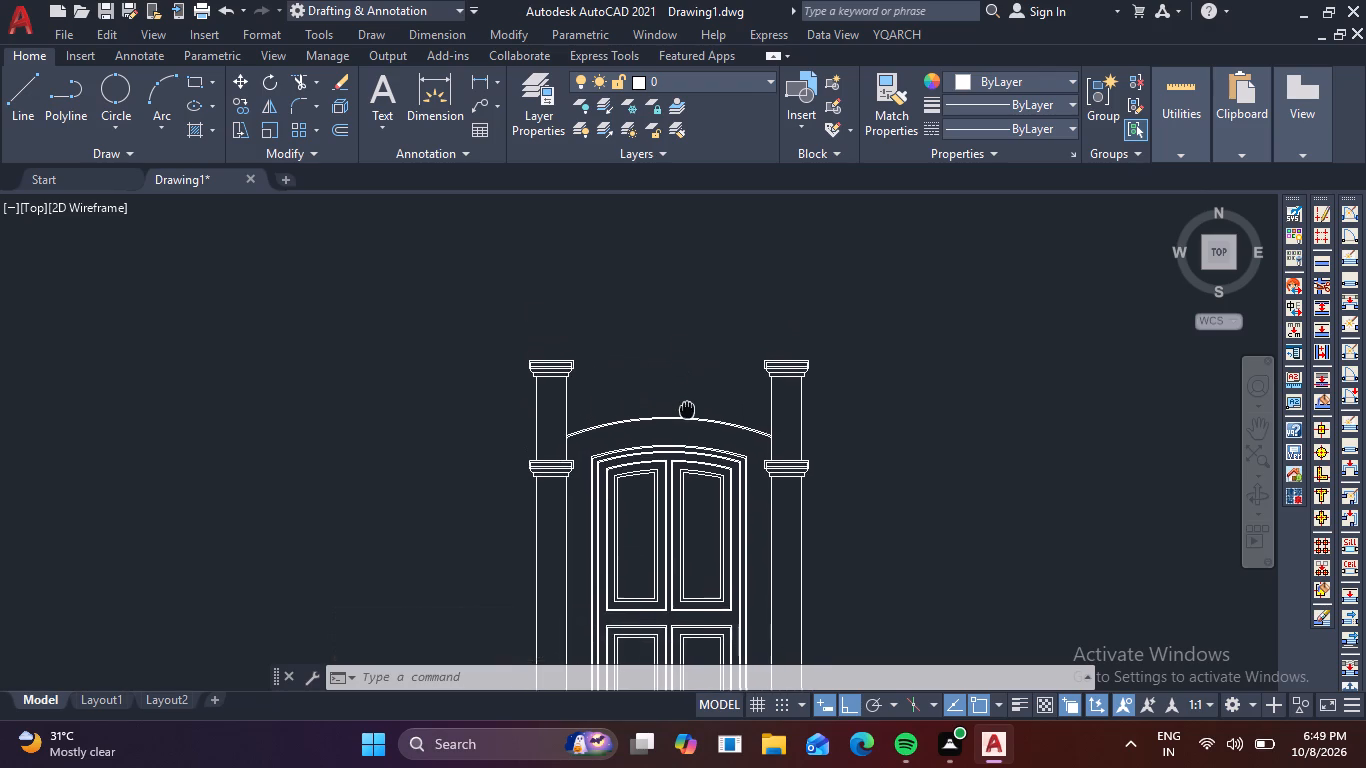
{"action": "middle_click_drag", "start_coordinate": [688, 408], "coordinate": [711, 448]}
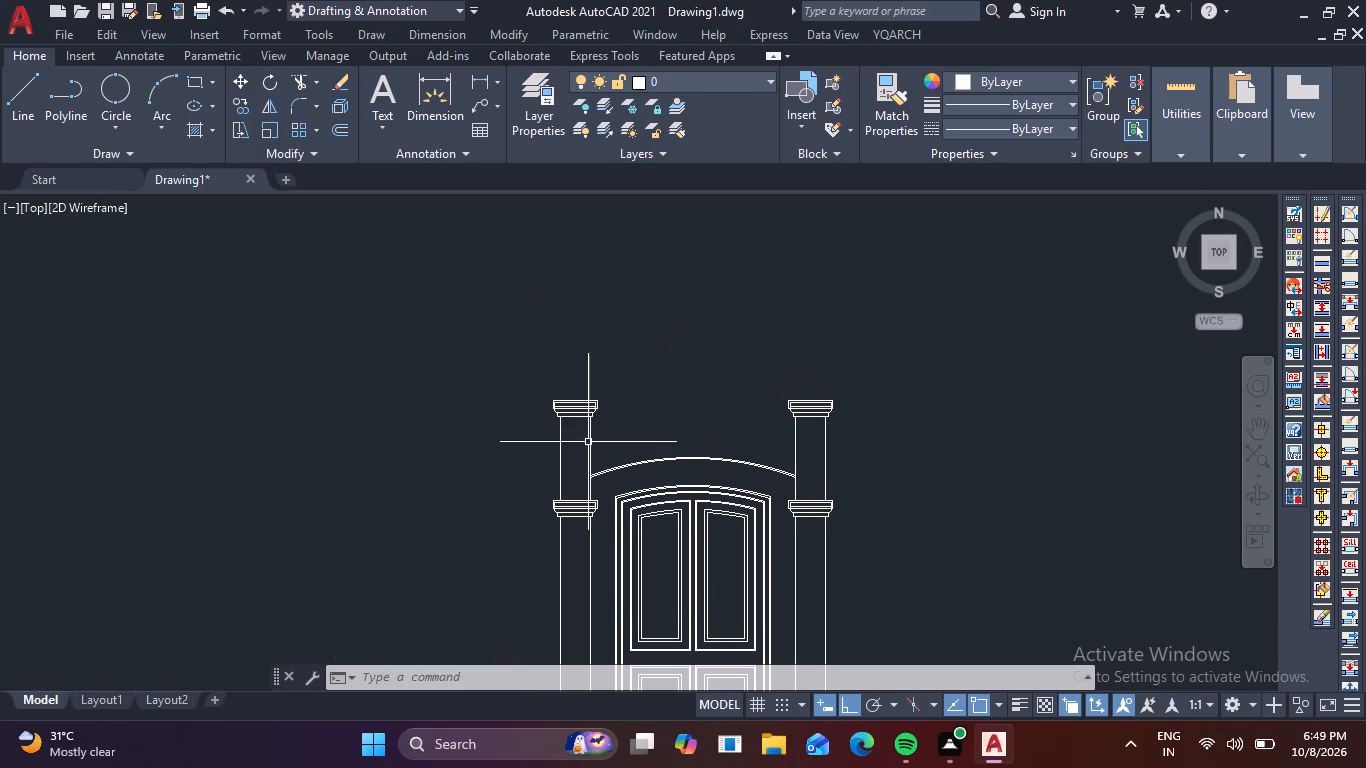
{"action": "key", "text": "l"}
{"action": "key", "text": "space"}
{"action": "scroll", "coordinate": [564, 401], "scroll_direction": "up", "scroll_amount": 3}
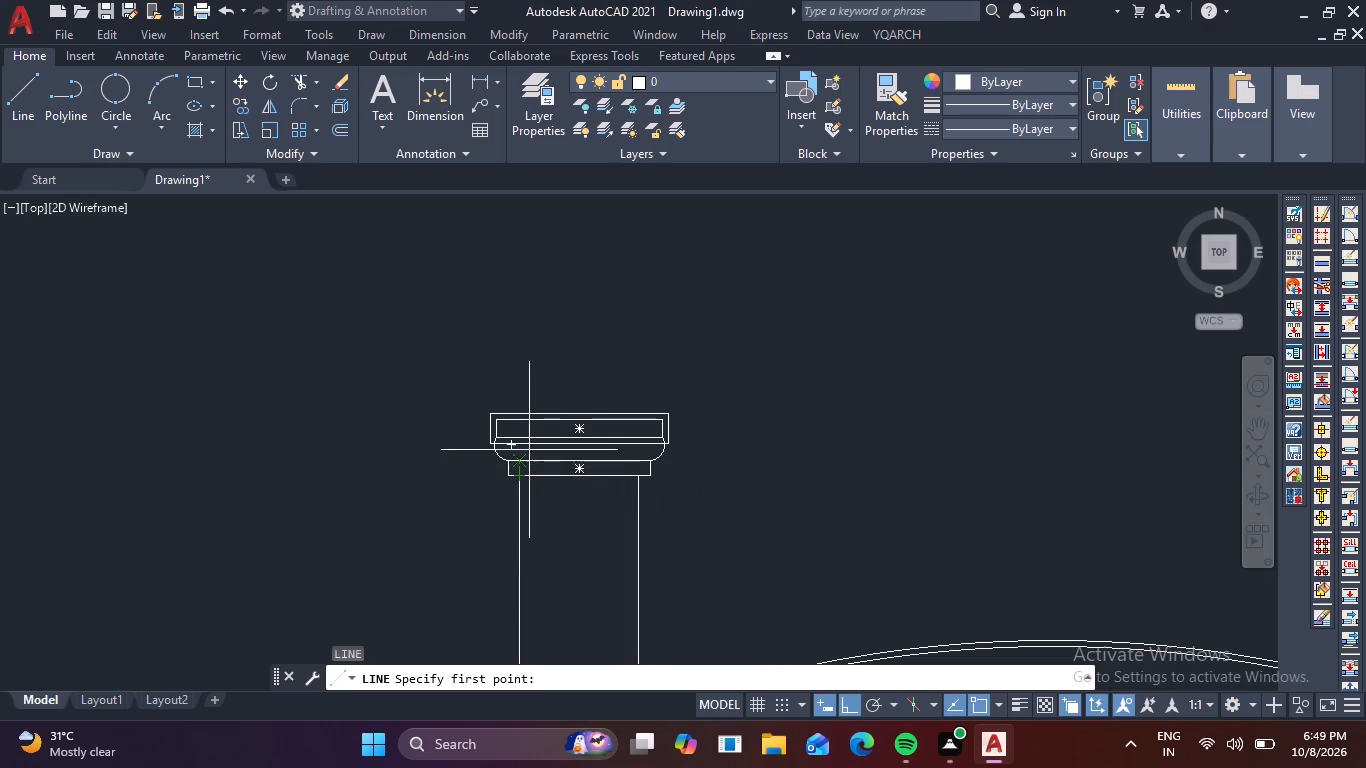
{"action": "left_click", "coordinate": [522, 412]}
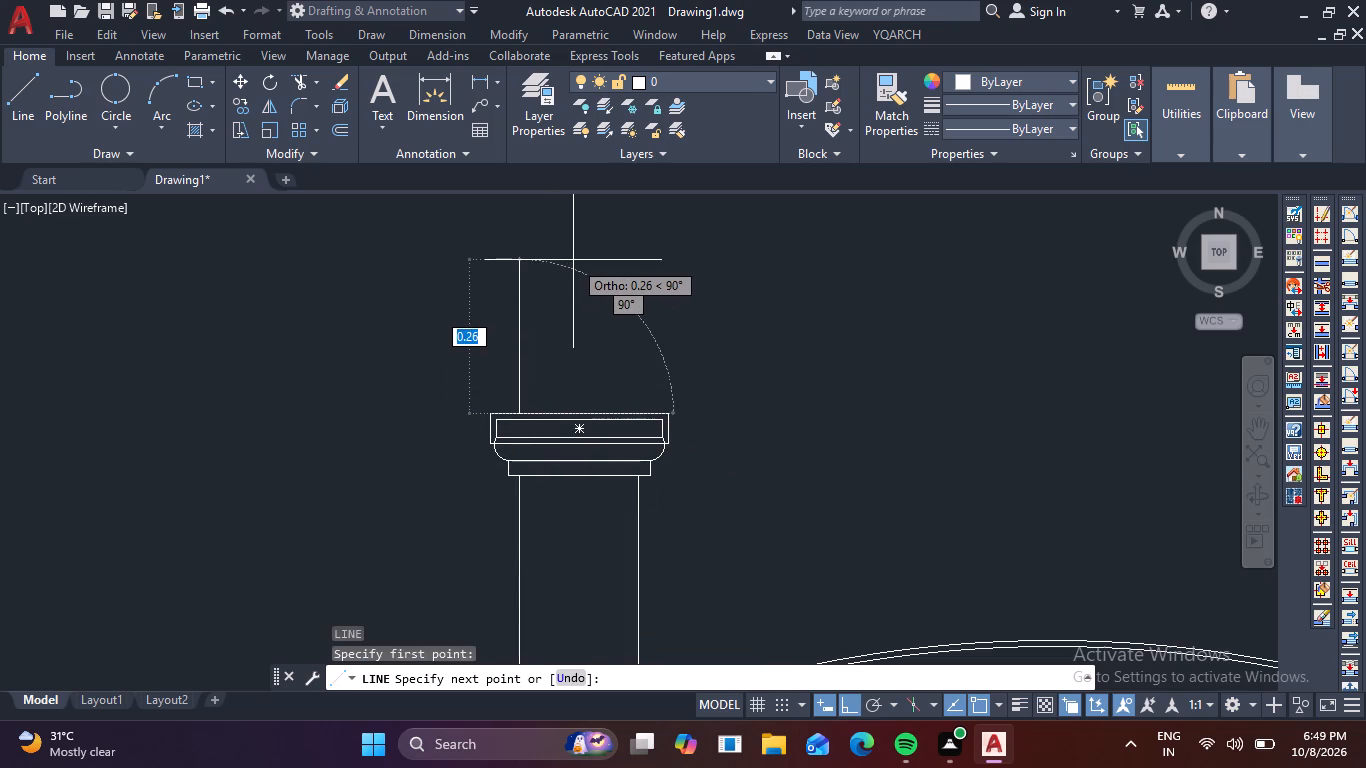
{"action": "key", "text": "period"}
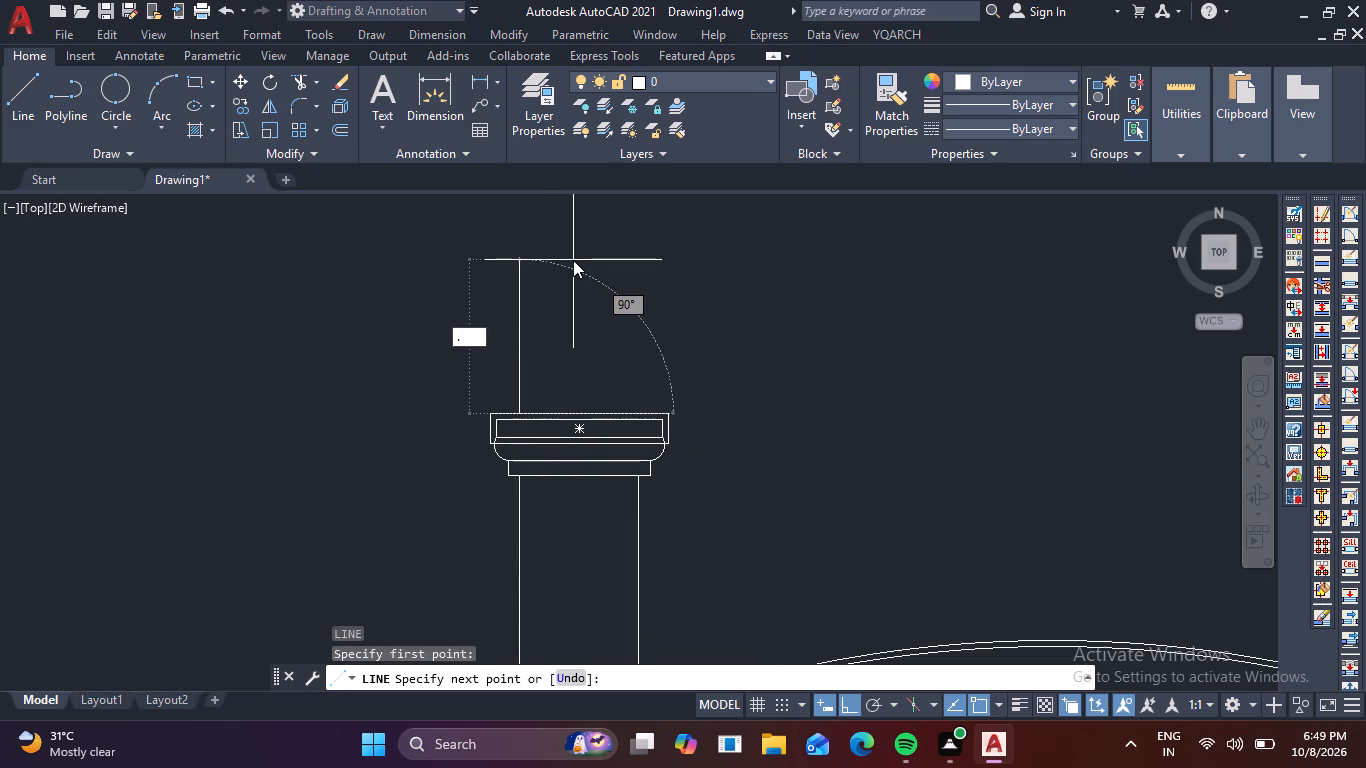
{"action": "type", "text": "23"}
{"action": "key", "text": "Return"}
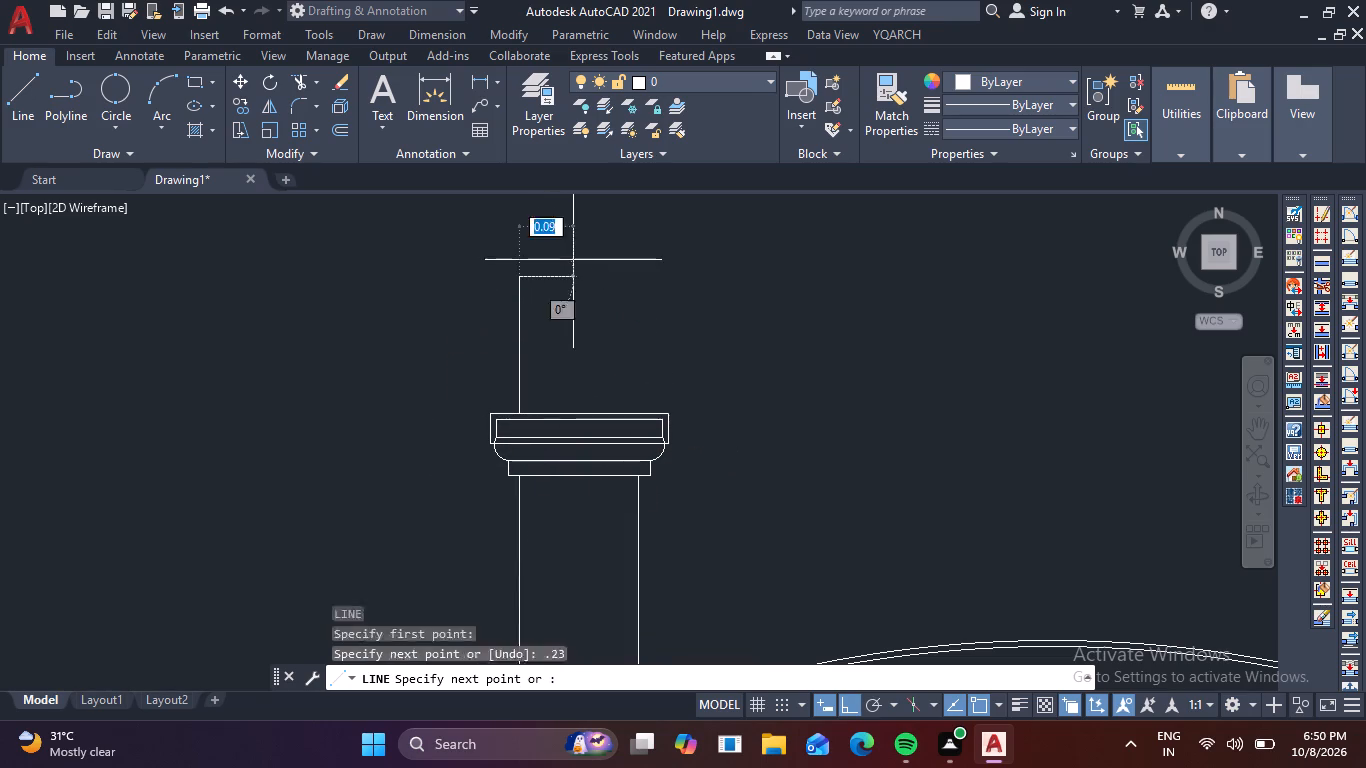
{"action": "key", "text": "Escape"}
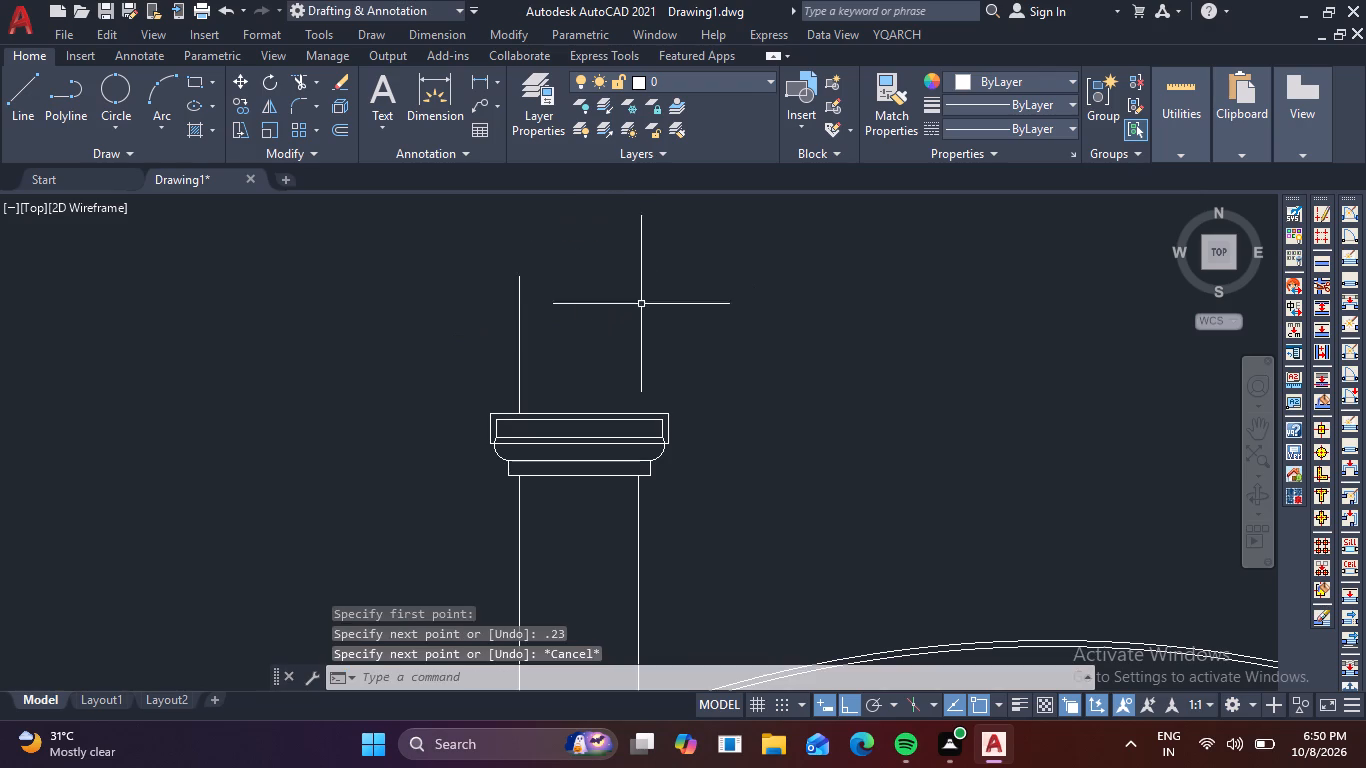
Draw a 0.23 m vertical line upward from the right column's top capital, aligned with the shaft's outer edge.
{"action": "middle_click_drag", "start_coordinate": [671, 382], "coordinate": [315, 335]}
{"action": "key", "text": "space"}
{"action": "middle_click_drag", "start_coordinate": [571, 444], "coordinate": [207, 453]}
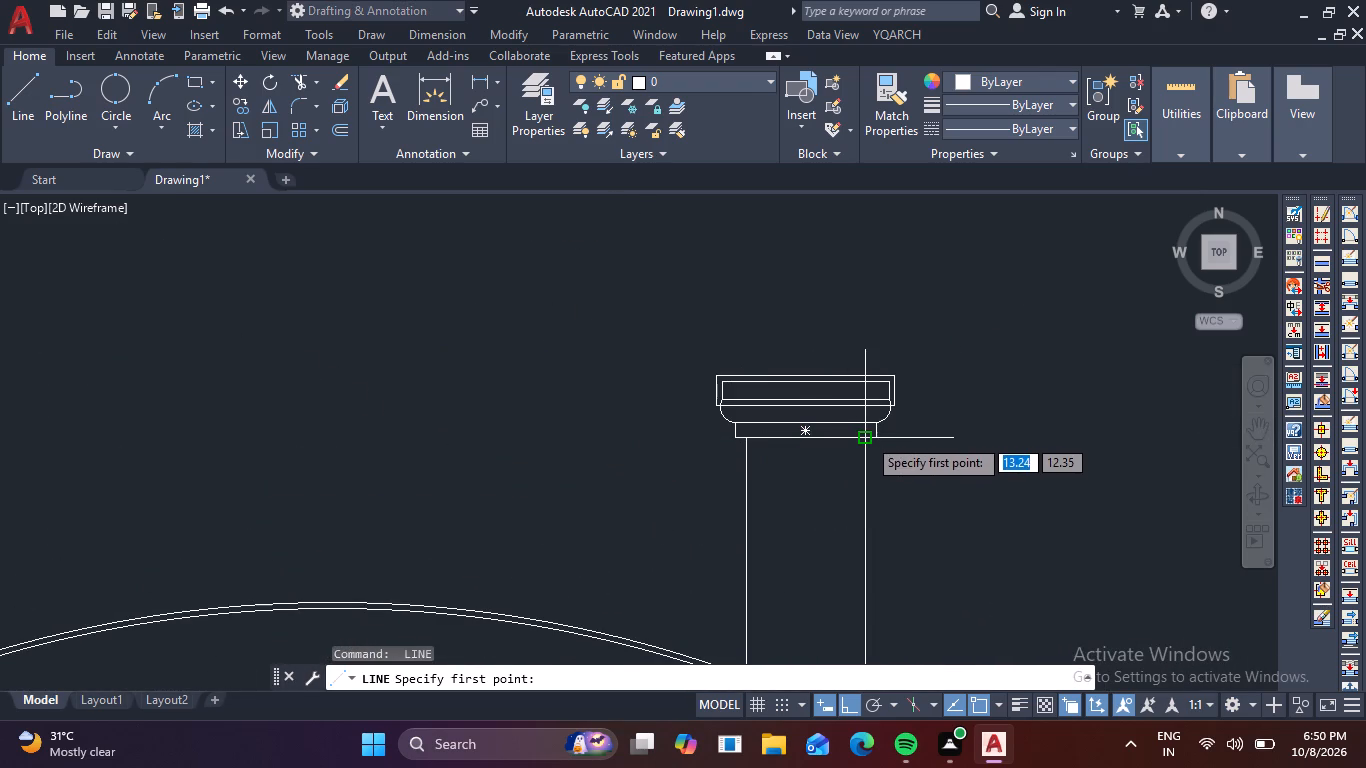
{"action": "left_click", "coordinate": [860, 375]}
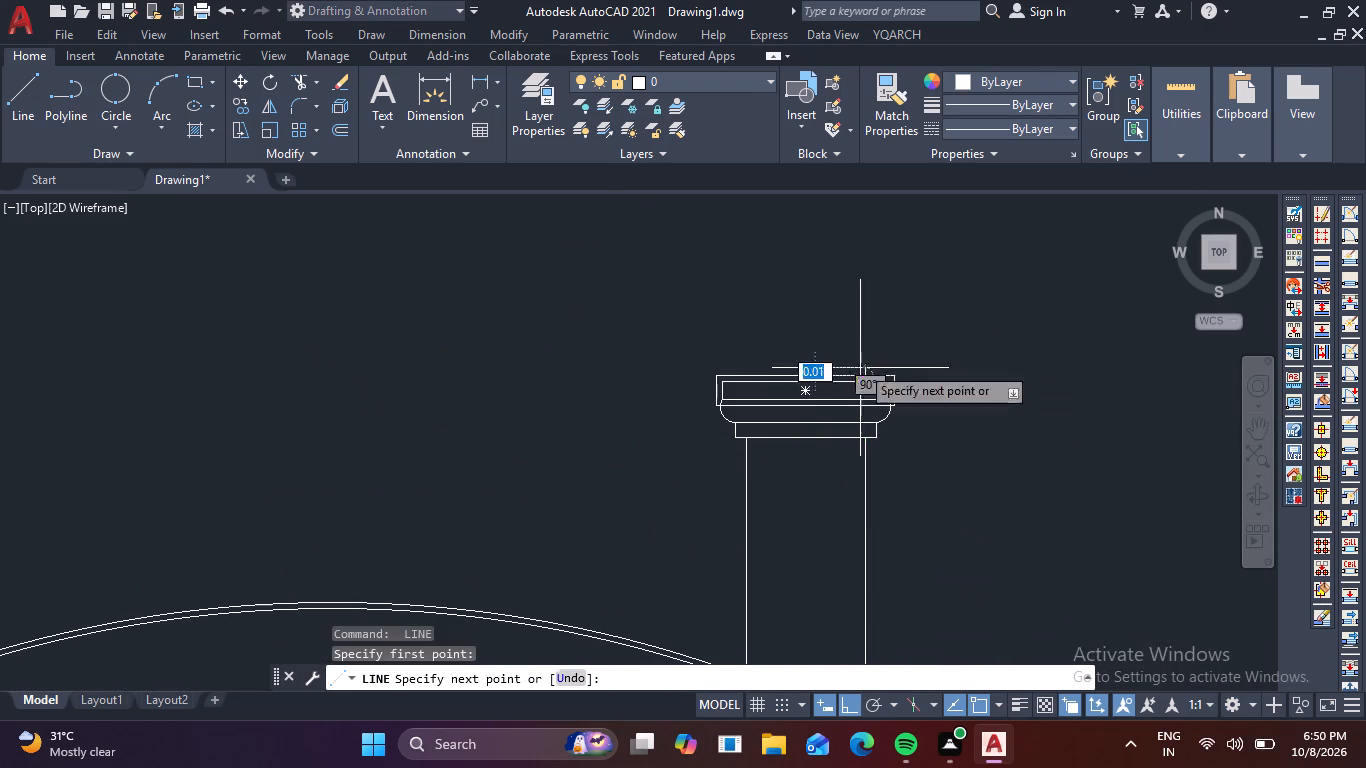
{"action": "key", "text": "period"}
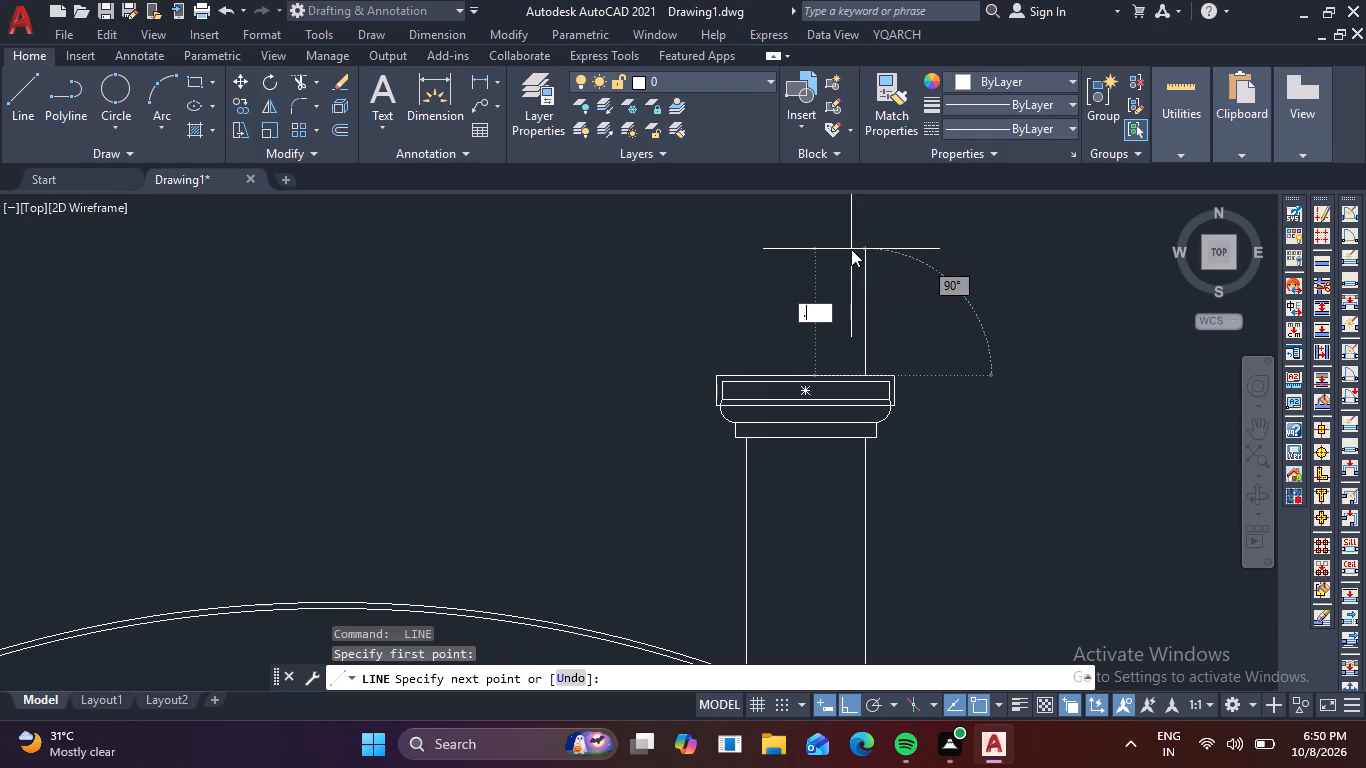
{"action": "type", "text": "23"}
{"action": "key", "text": "Return"}
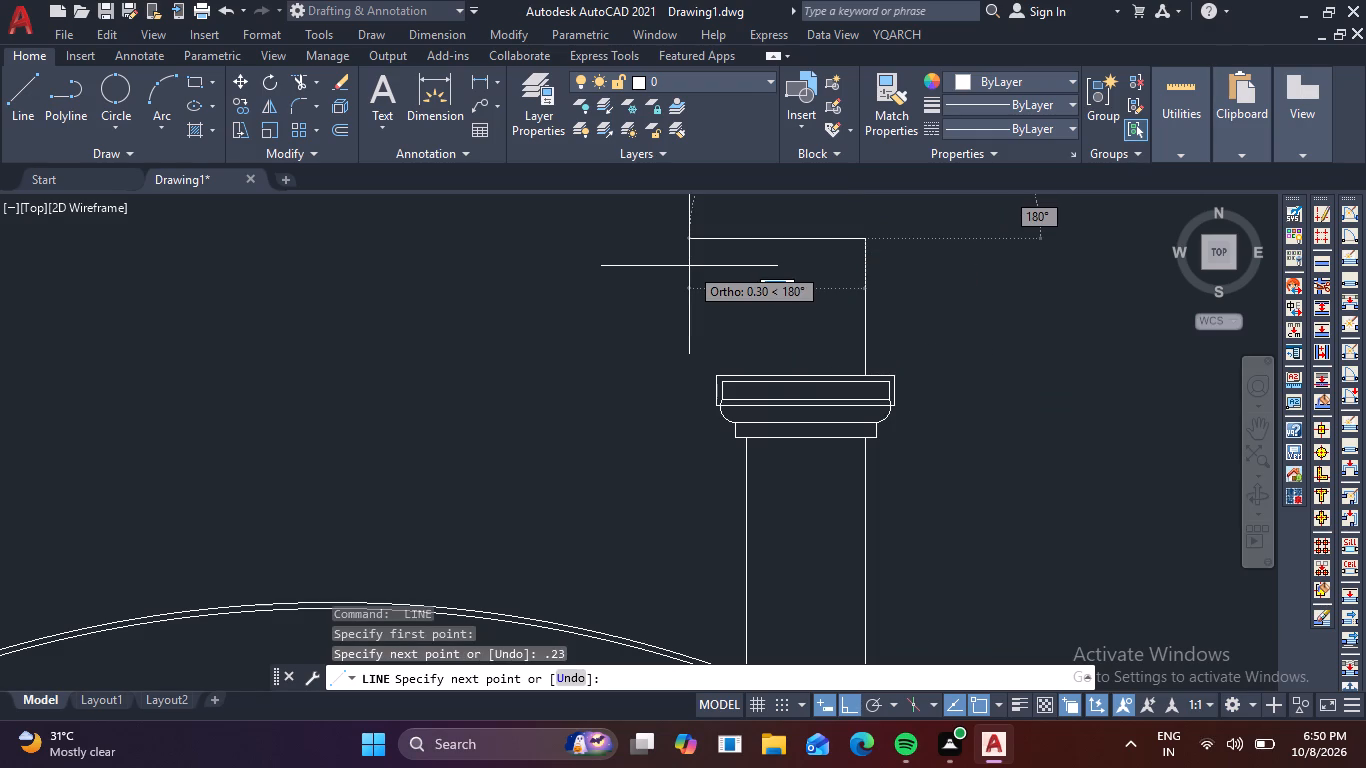
{"action": "key", "text": "Escape"}
Draw a horizontal line between the inner top corners of the right and left columns' top capitals.
{"action": "scroll", "coordinate": [689, 266], "scroll_direction": "down", "scroll_amount": 1}
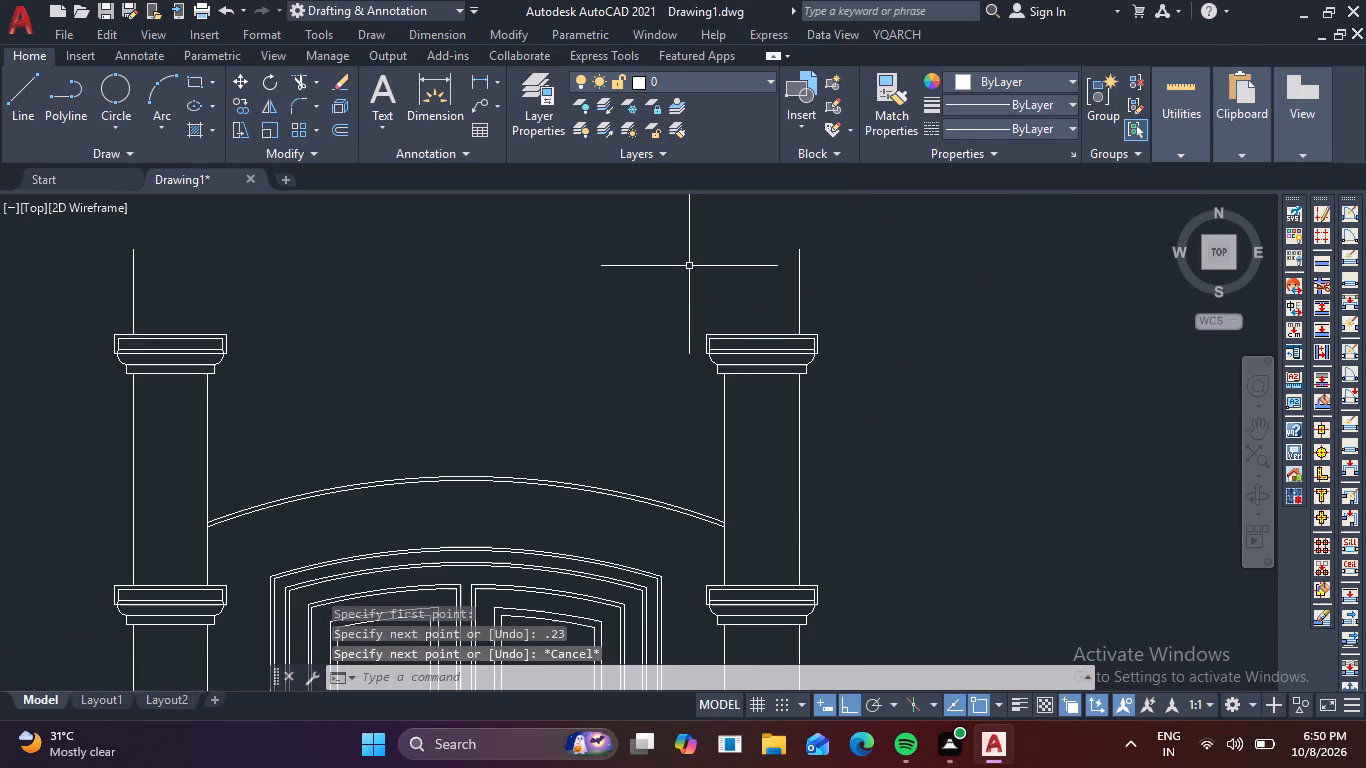
{"action": "middle_click_drag", "start_coordinate": [689, 266], "coordinate": [793, 329]}
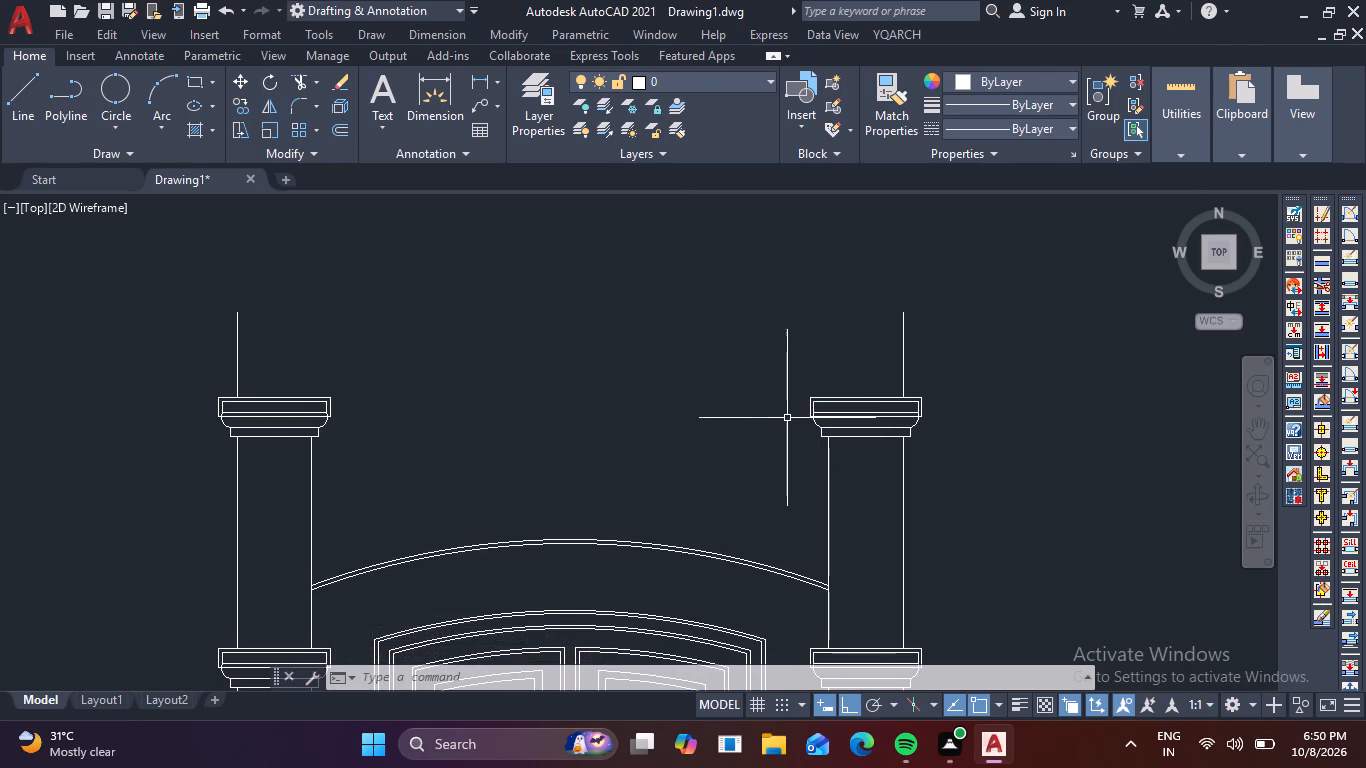
{"action": "key", "text": "l"}
{"action": "key", "text": "space"}
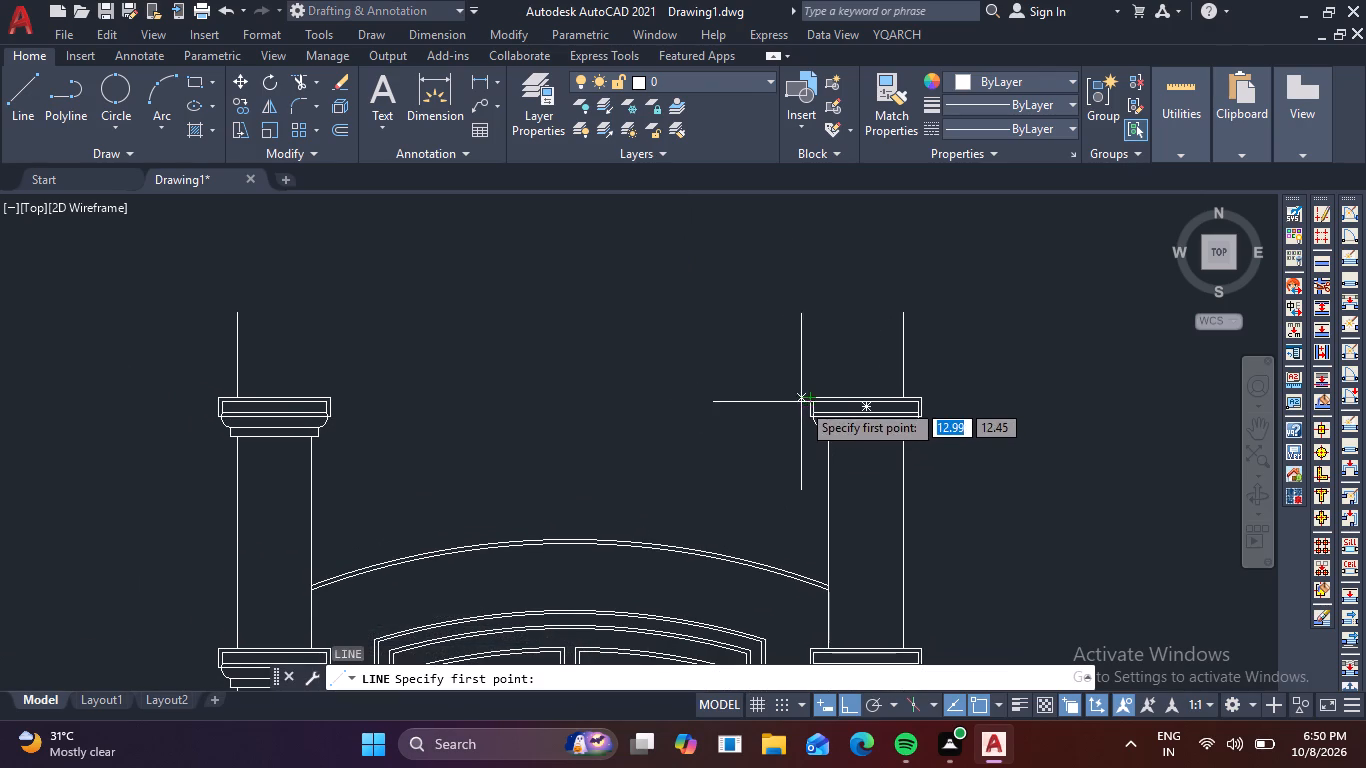
{"action": "left_click", "coordinate": [804, 400]}
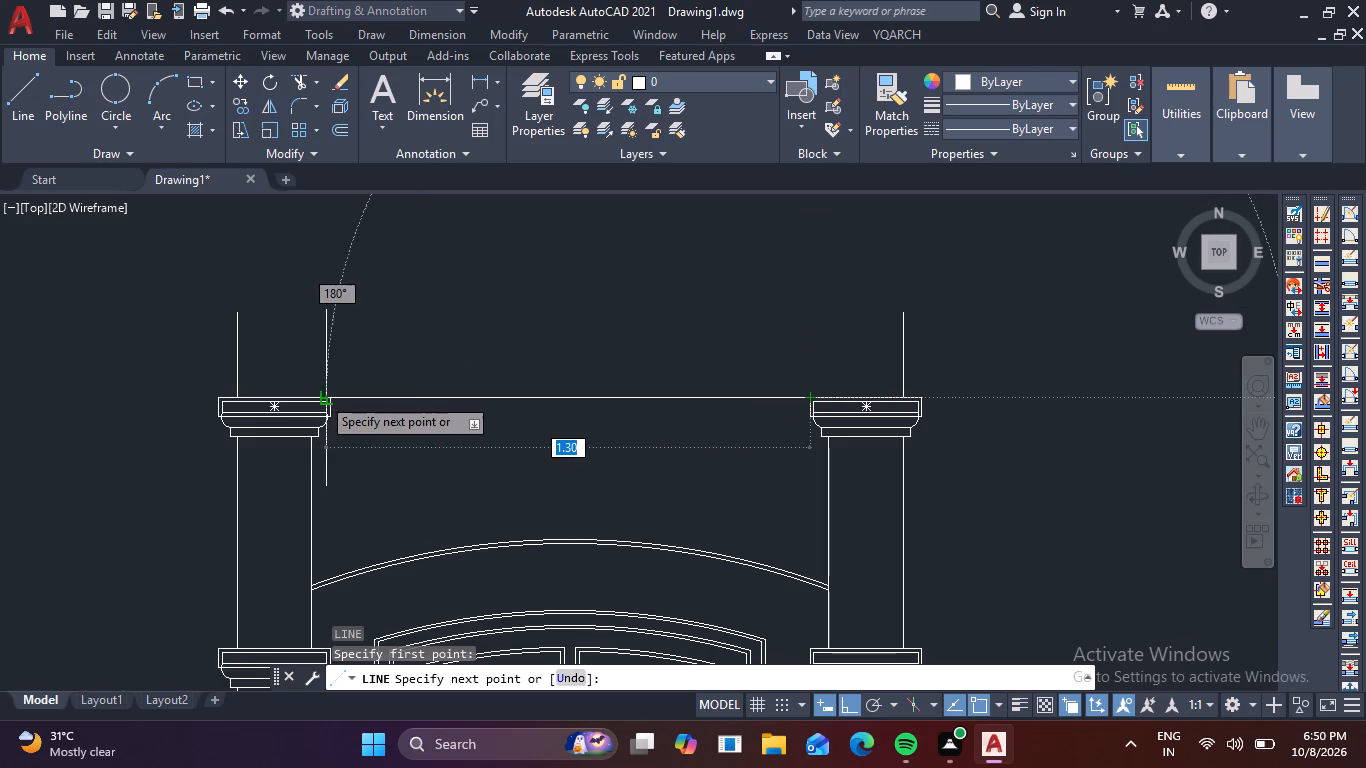
{"action": "scroll", "coordinate": [340, 402], "scroll_direction": "up", "scroll_amount": 2}
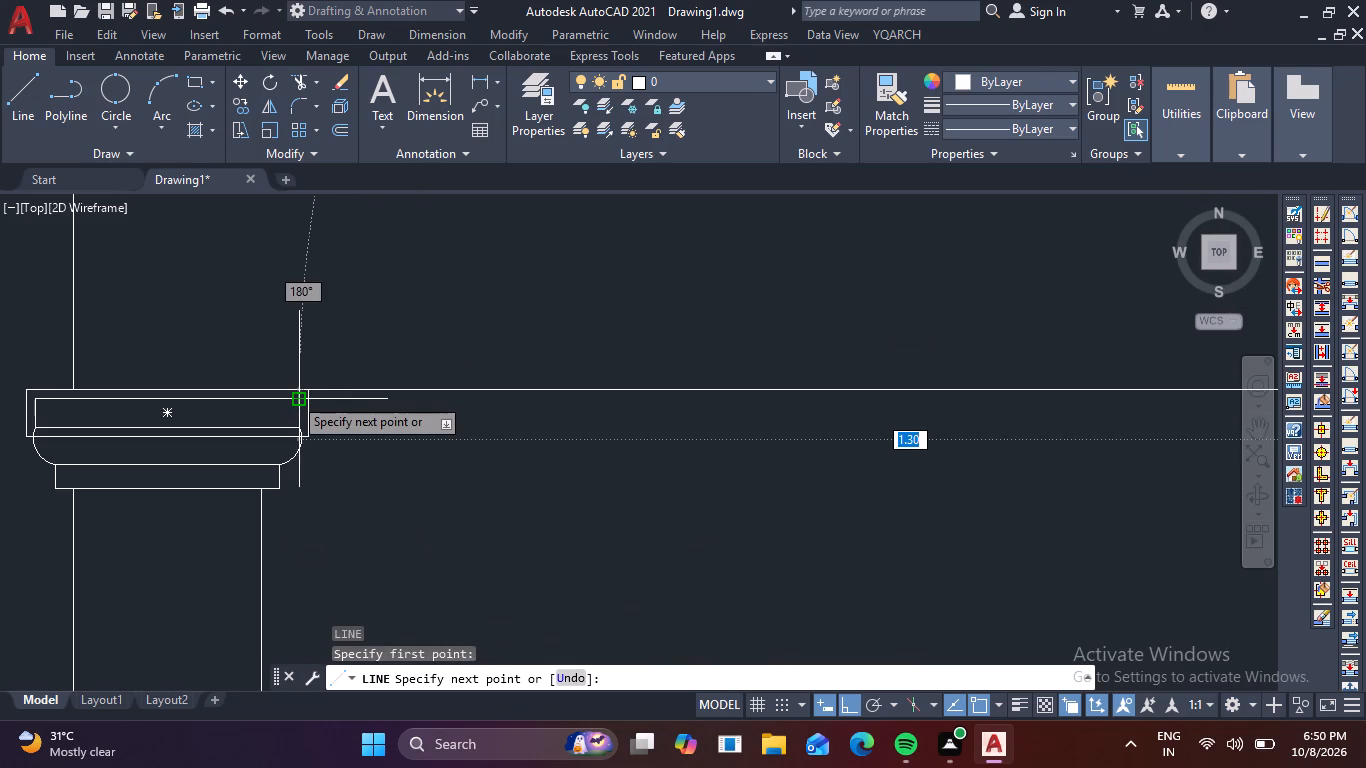
{"action": "left_click", "coordinate": [310, 391]}
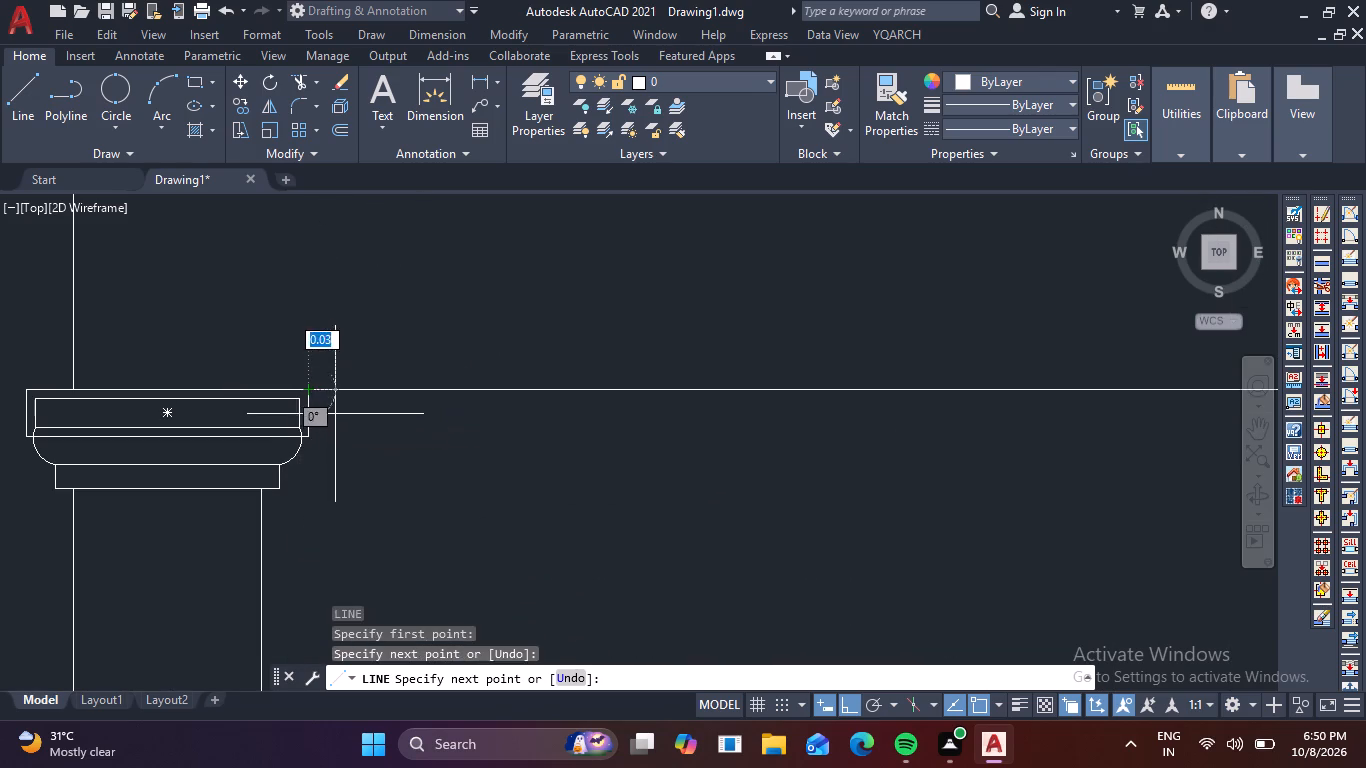
{"action": "key", "text": "Escape"}
{"action": "scroll", "coordinate": [398, 439], "scroll_direction": "down", "scroll_amount": 2}
{"action": "middle_click_drag", "start_coordinate": [477, 510], "coordinate": [397, 504]}
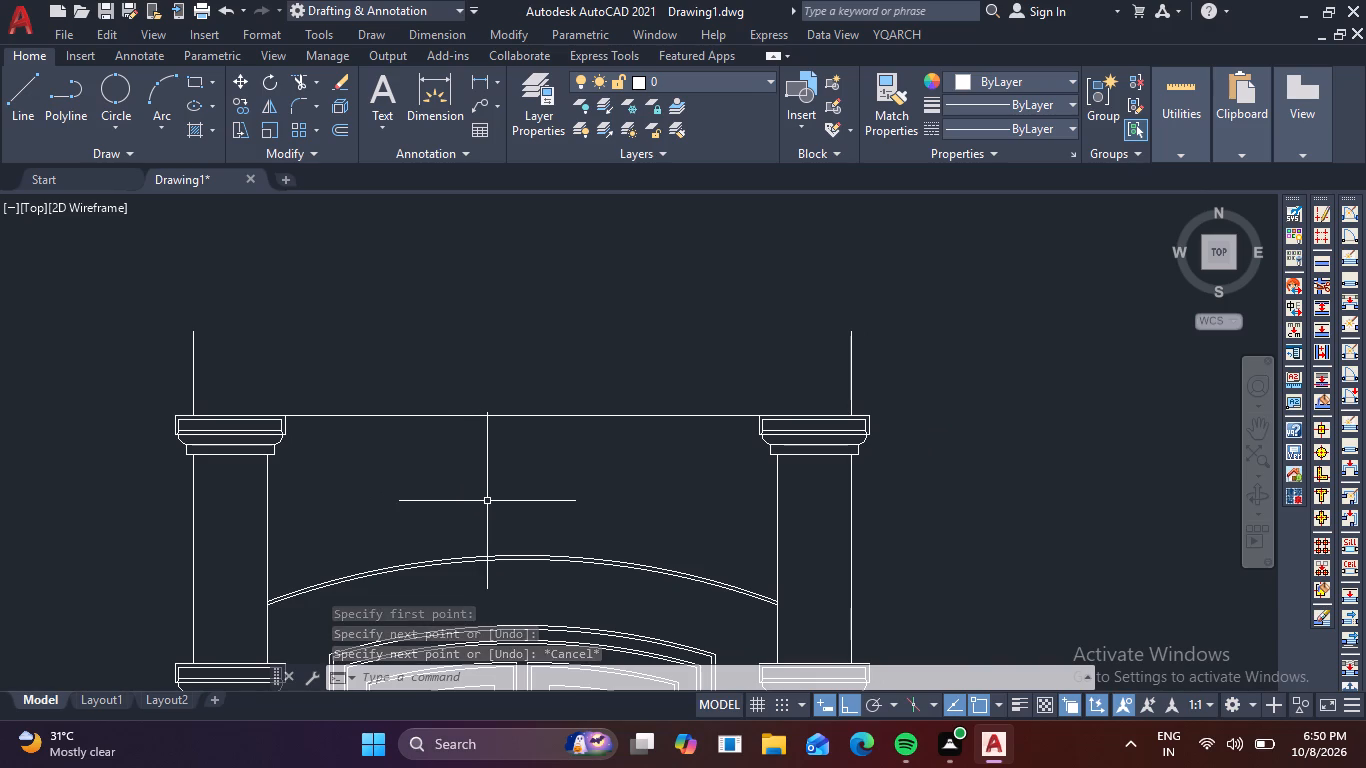
Draw a circle of radius 0.42 m centred on the midpoint of the horizontal line between the top capitals.
{"action": "key", "text": "l"}
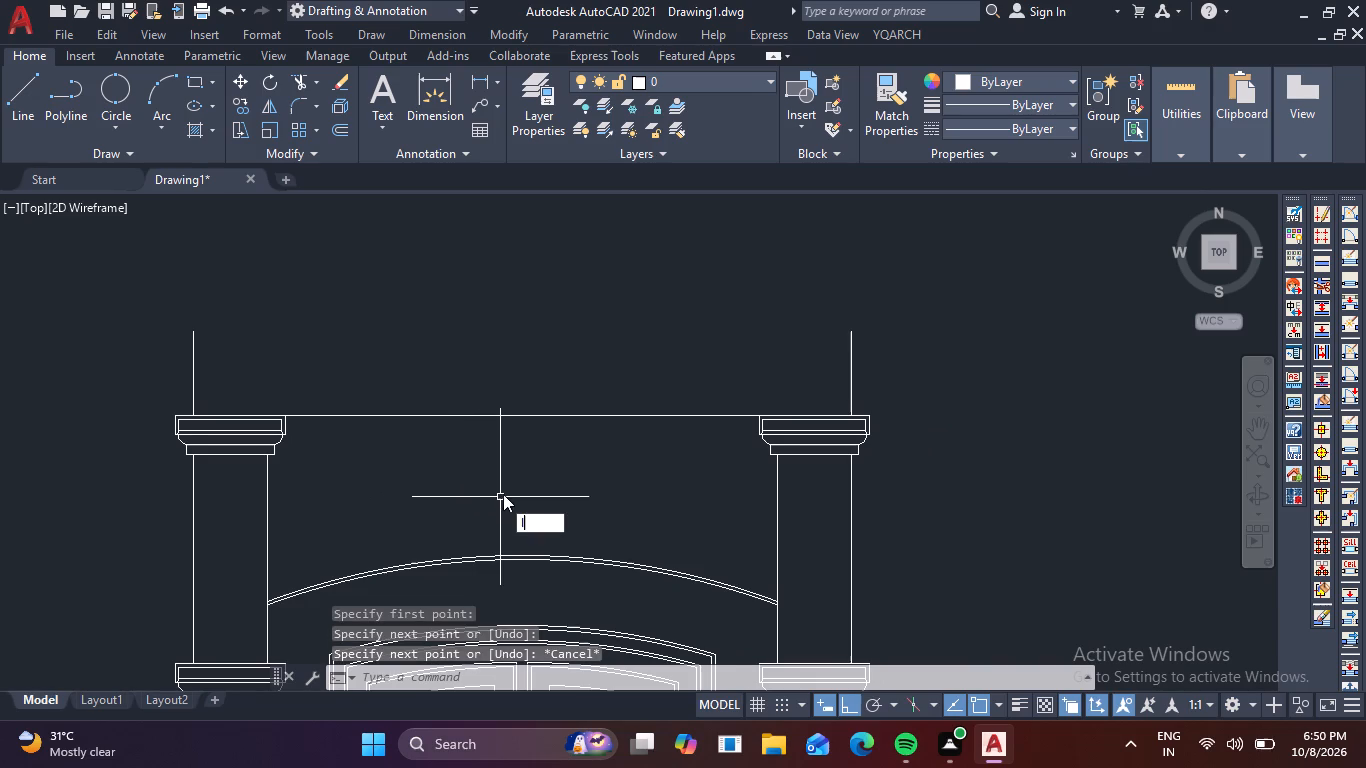
{"action": "key", "text": "Escape"}
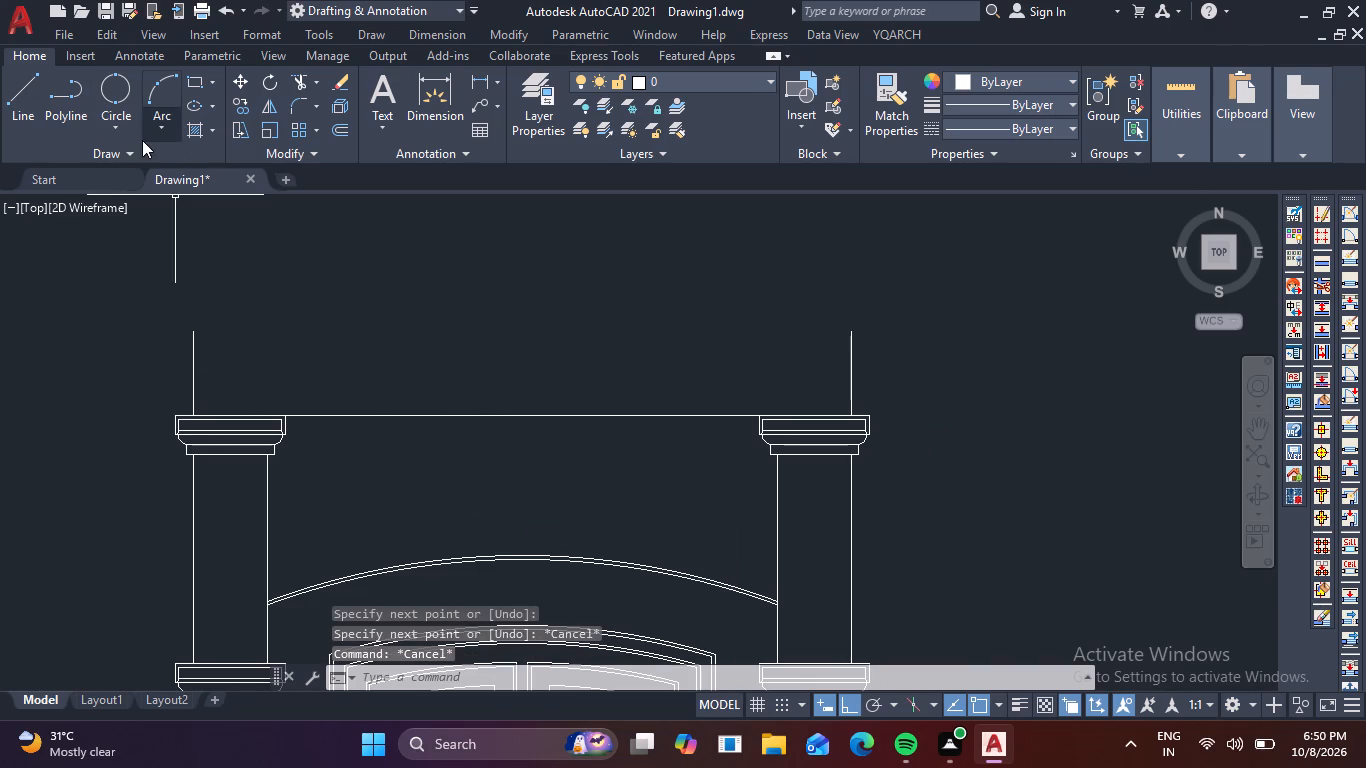
{"action": "left_click", "coordinate": [110, 133]}
{"action": "left_click", "coordinate": [150, 163]}
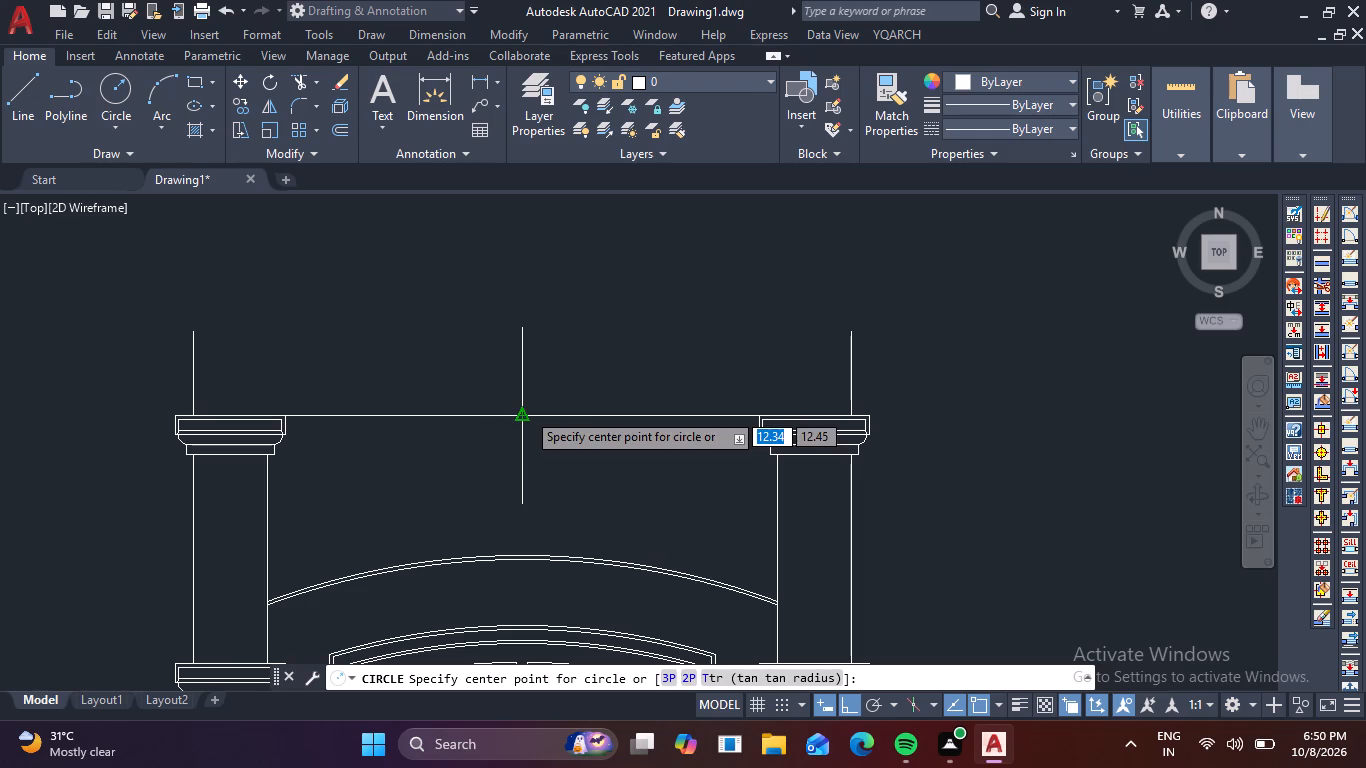
{"action": "left_click", "coordinate": [526, 411]}
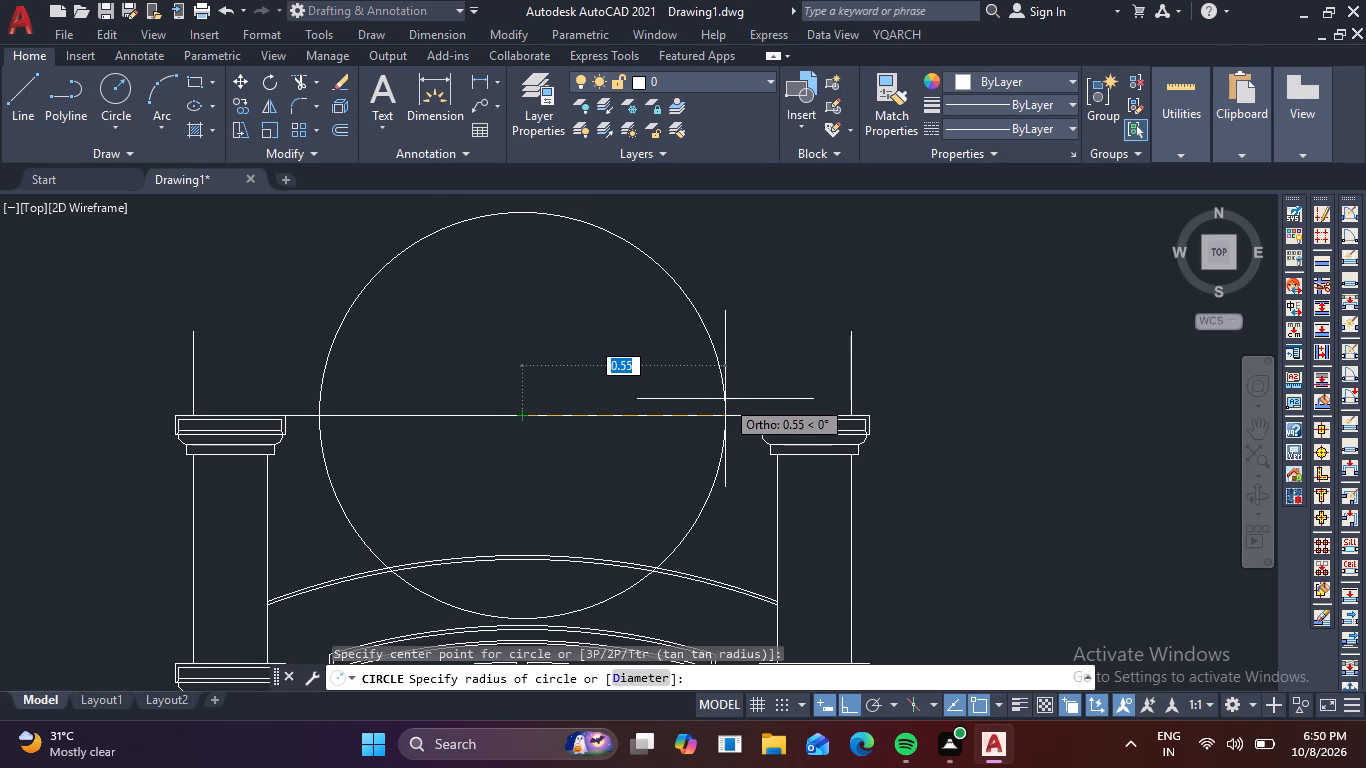
{"action": "key", "text": "period"}
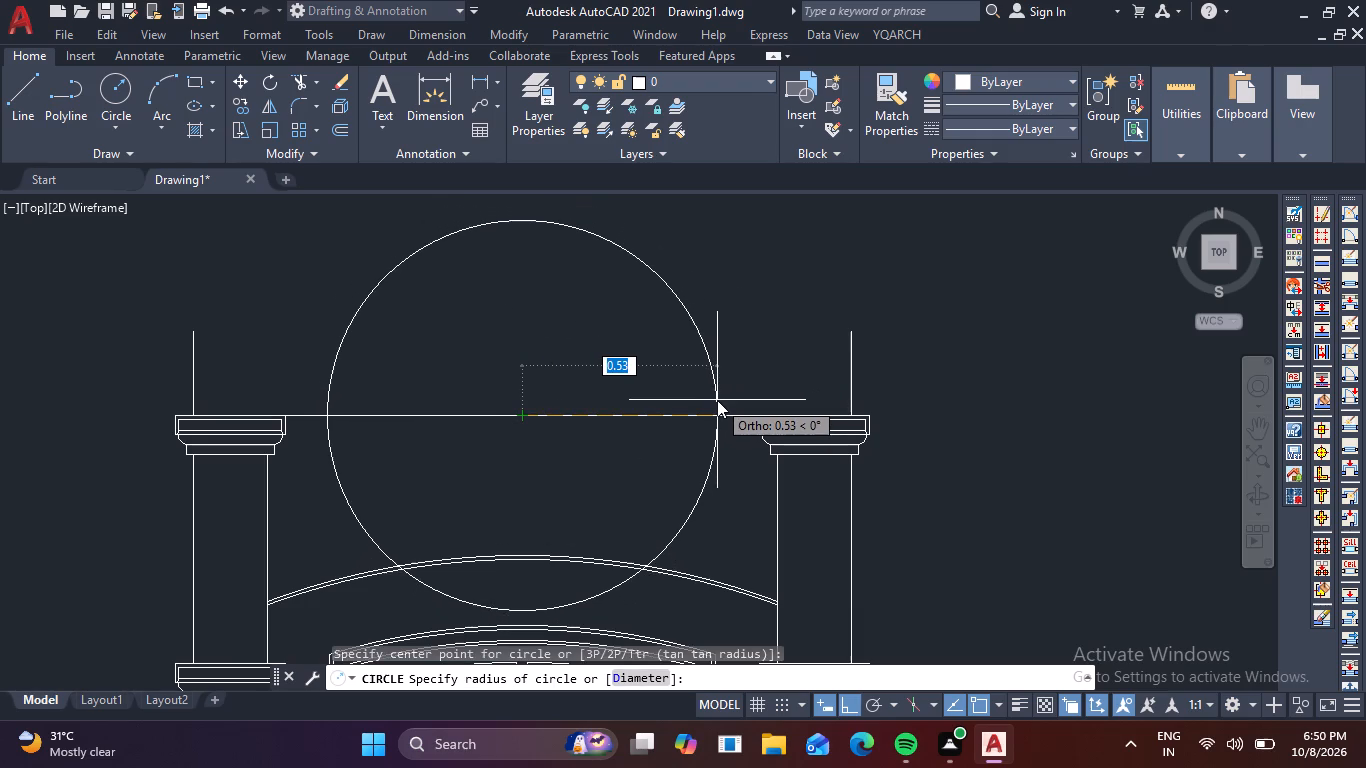
{"action": "type", "text": "42"}
{"action": "key", "text": "Return"}
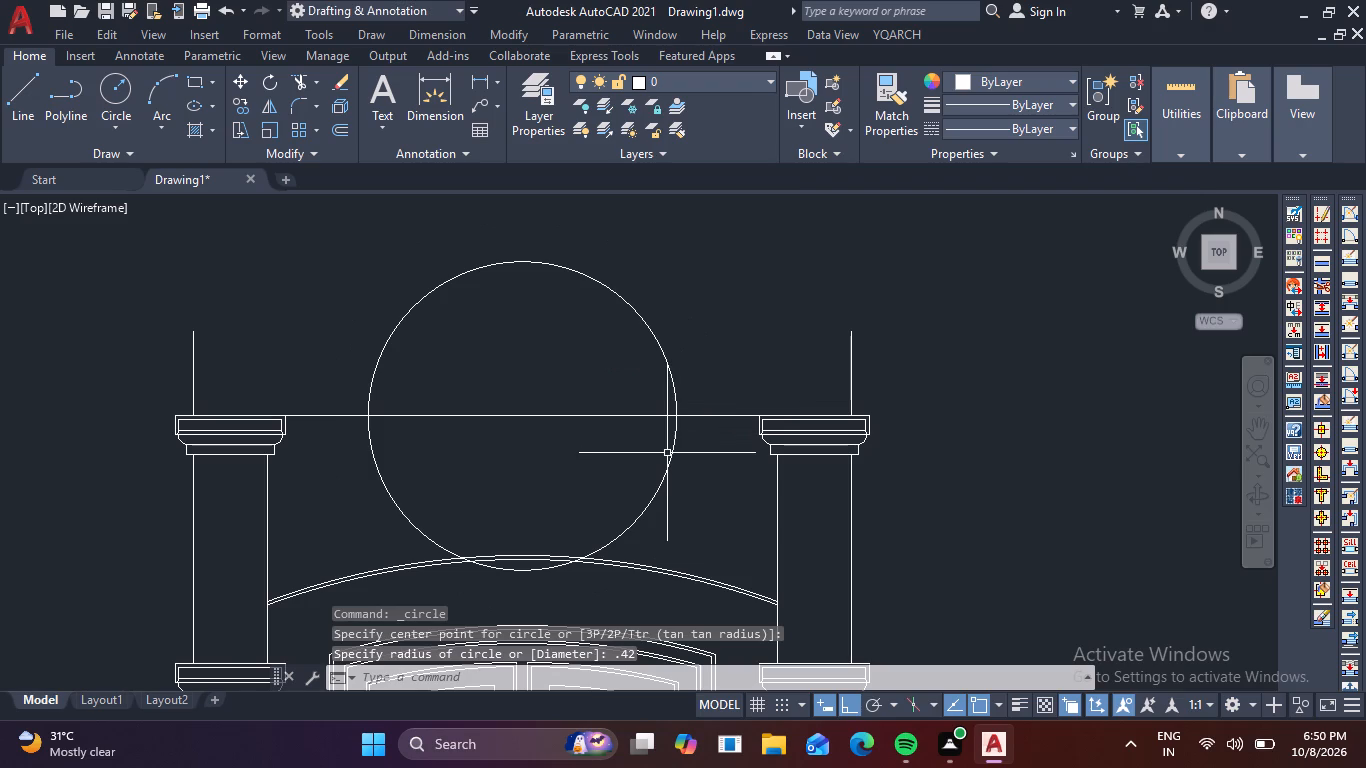
{"action": "key", "text": "Escape"}
Trim the circle below the horizontal line and erase its leftover piece at the double arc, keeping only the upper semicircle.
{"action": "type", "text": "tr"}
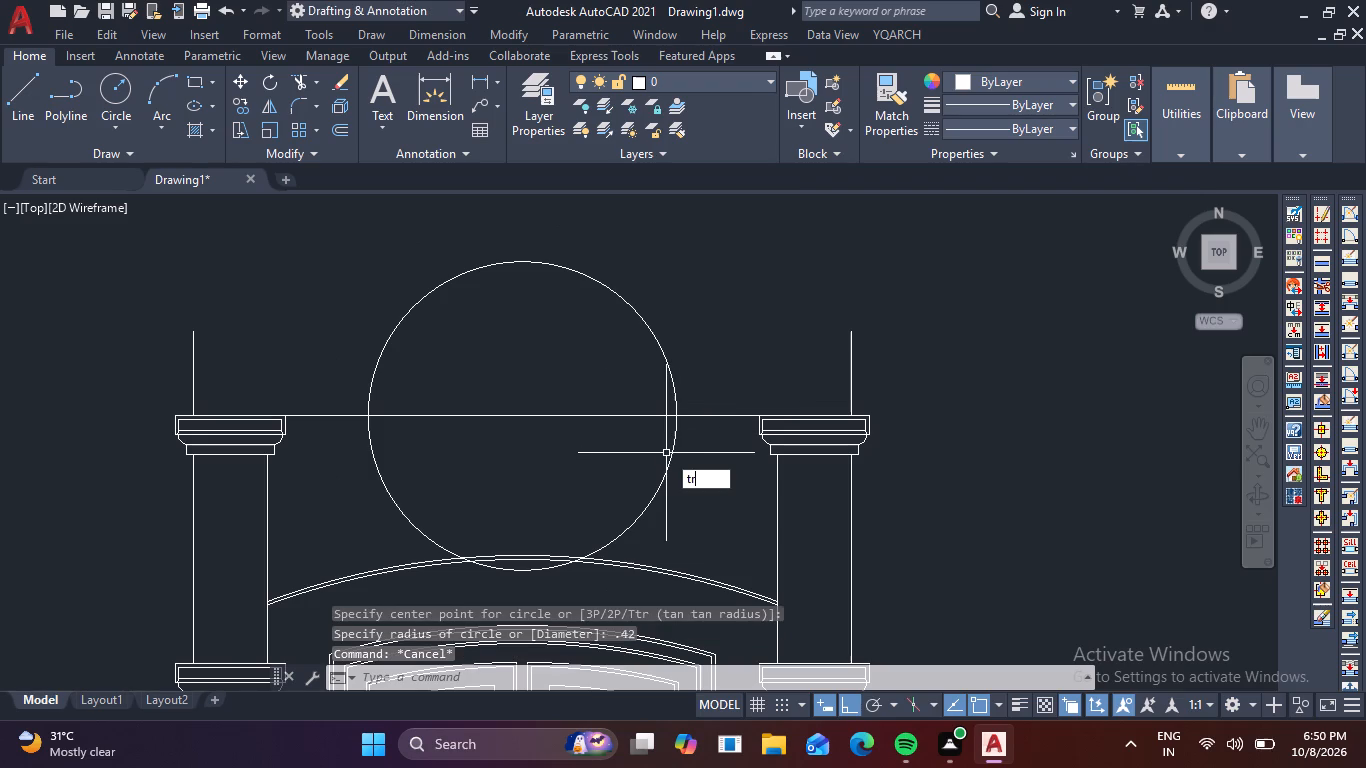
{"action": "key", "text": "space"}
{"action": "left_click_drag", "start_coordinate": [682, 464], "coordinate": [659, 462]}
{"action": "left_click_drag", "start_coordinate": [455, 512], "coordinate": [393, 536]}
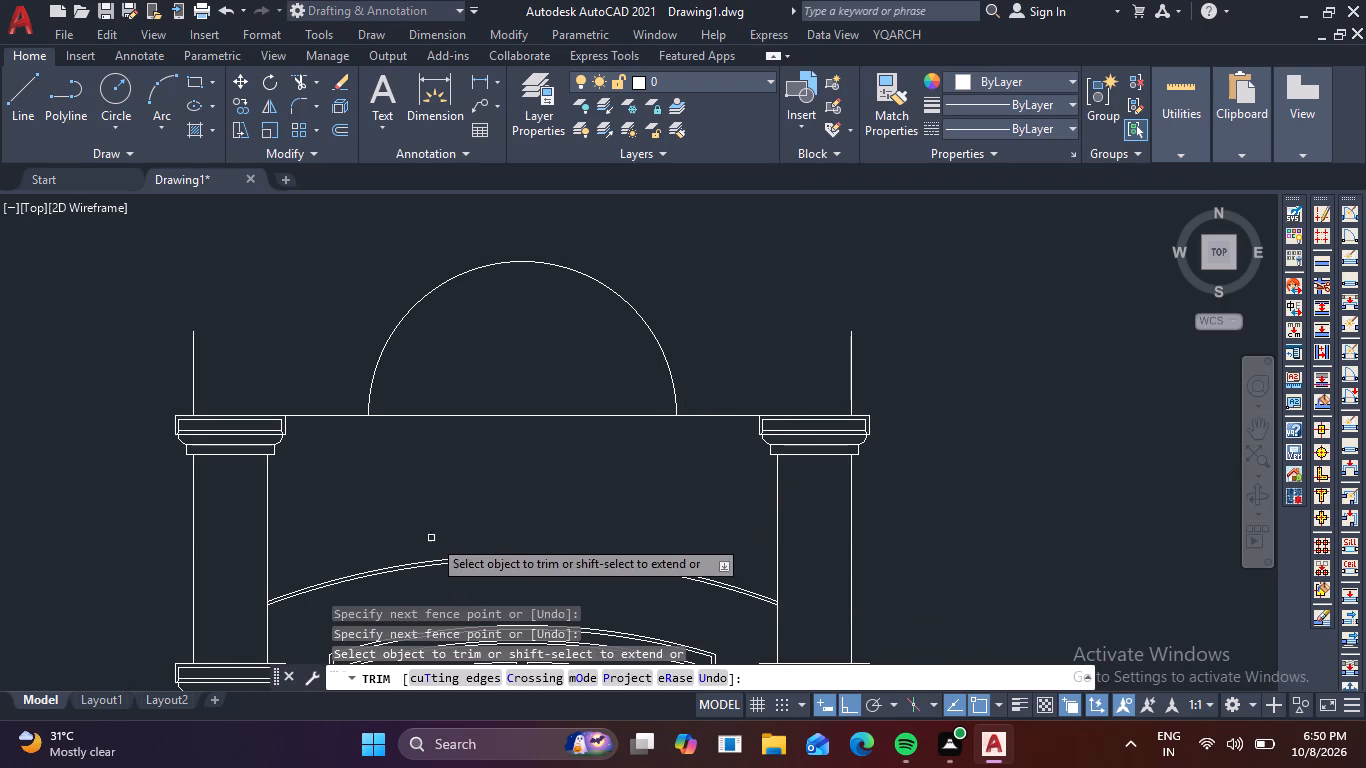
{"action": "key", "text": "Escape"}
{"action": "left_click", "coordinate": [551, 569]}
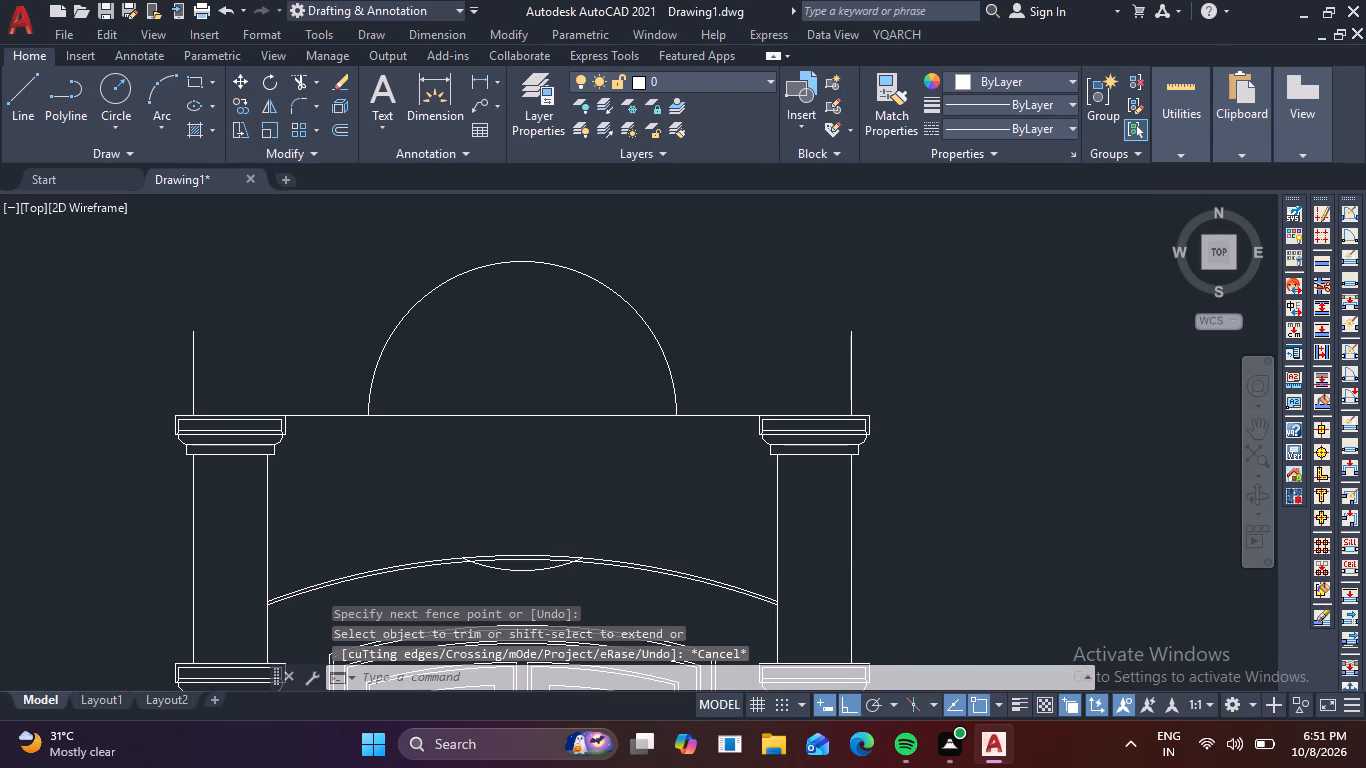
{"action": "key", "text": "Delete"}
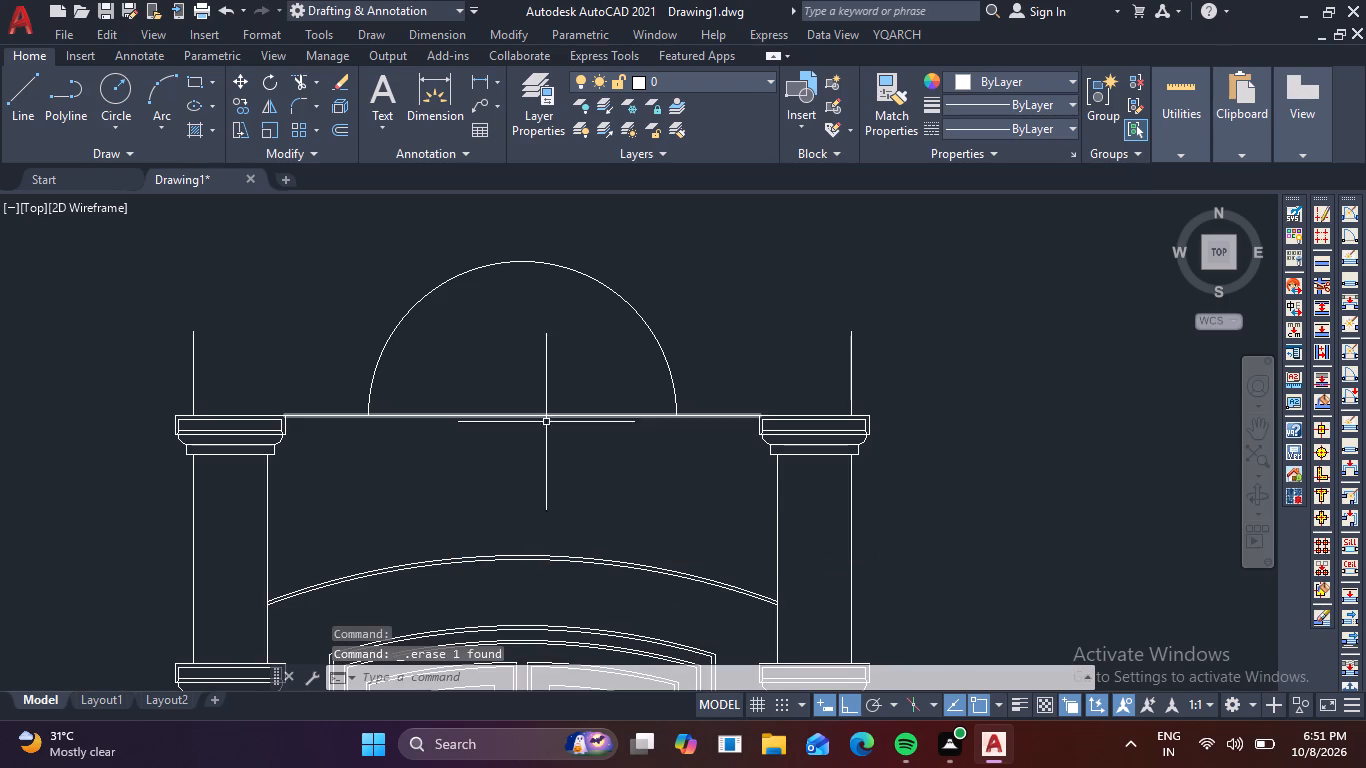
{"action": "key", "text": "Escape"}
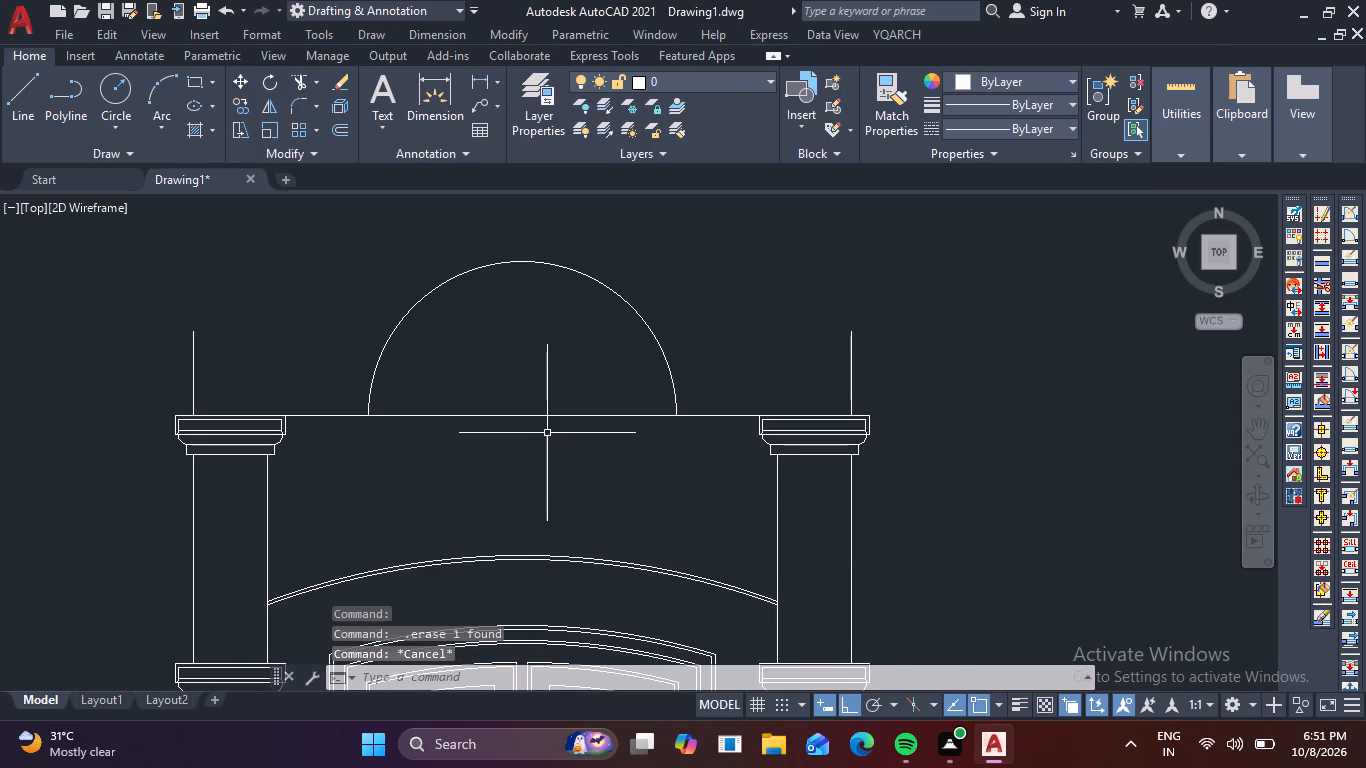
Trim away the part of the horizontal line that spans the semicircle's base.
{"action": "type", "text": "tr"}
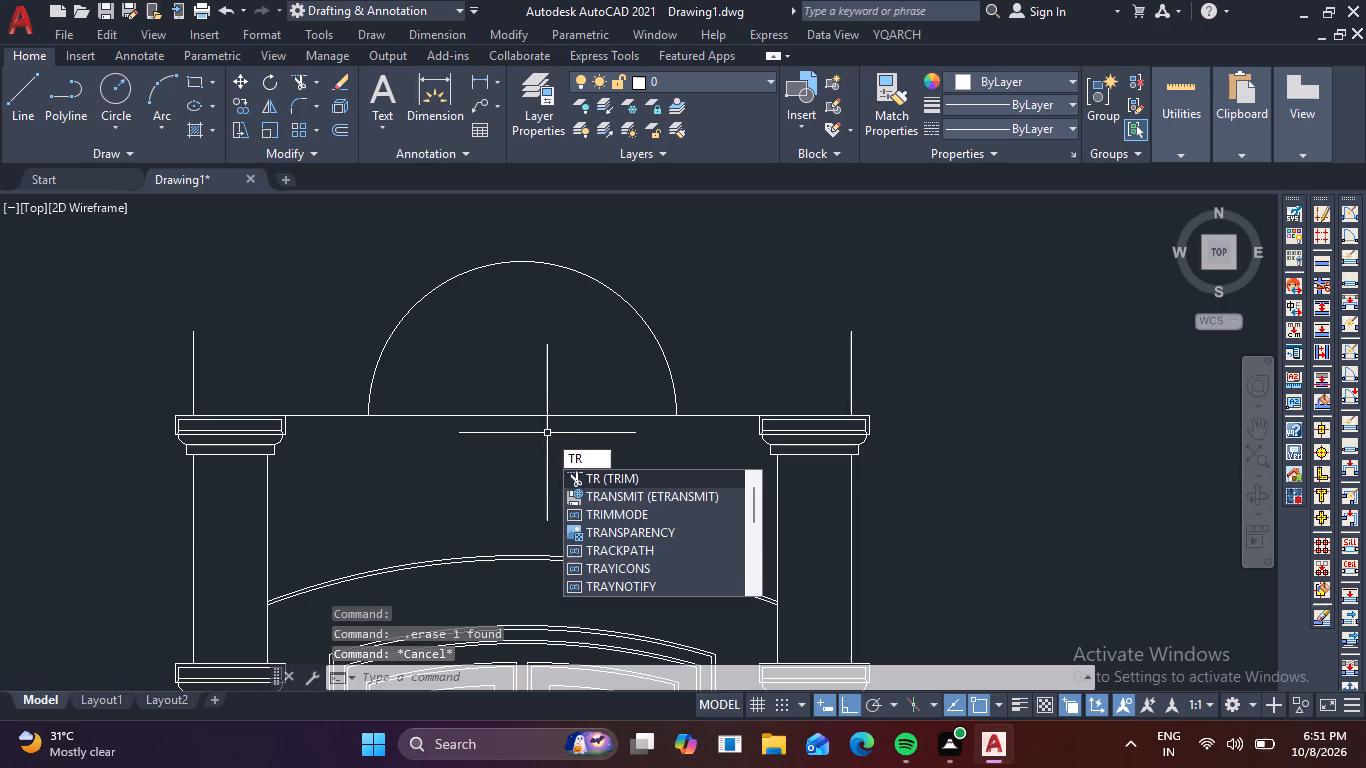
{"action": "key", "text": "space"}
{"action": "left_click_drag", "start_coordinate": [547, 436], "coordinate": [558, 390]}
{"action": "key", "text": "Escape"}
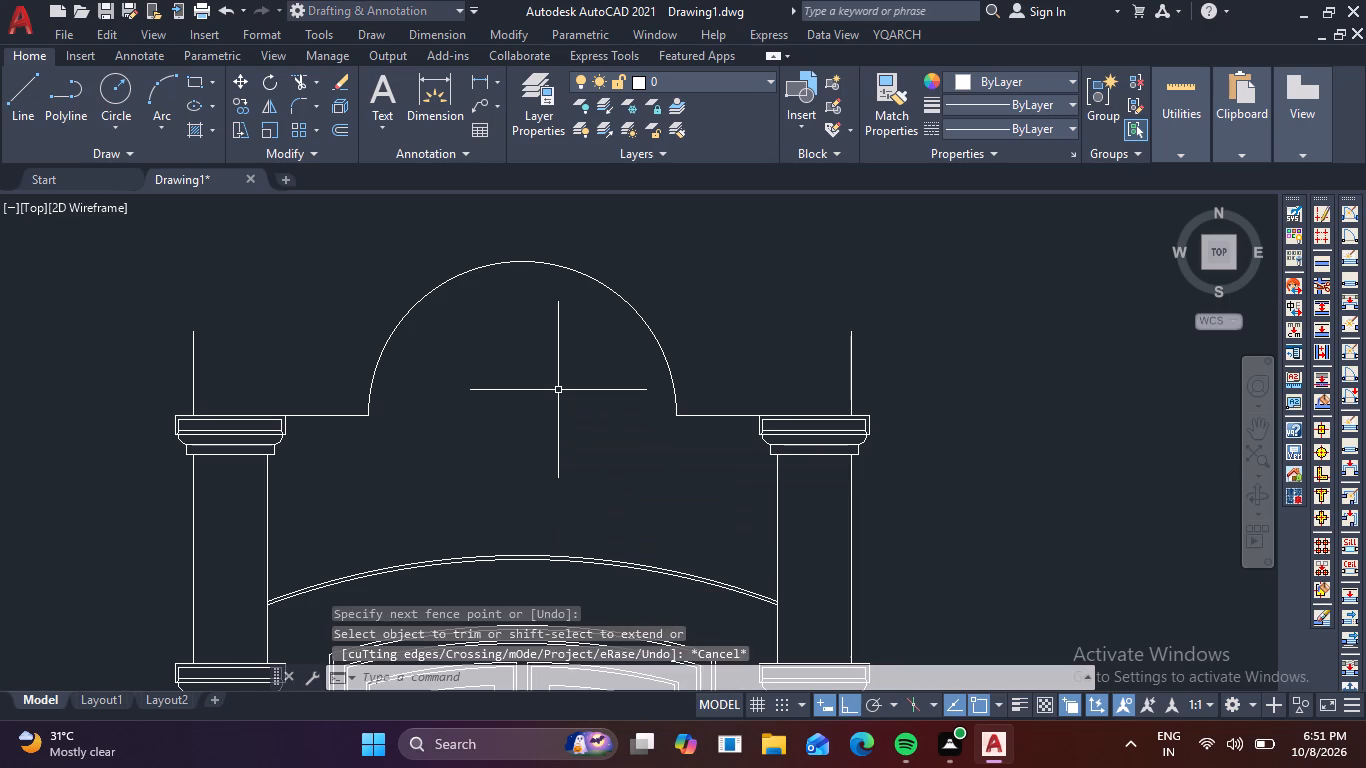
Draw a 0.61 m vertical line upward on the semicircle's centre axis, starting level with the tops of the outer vertical lines.
{"action": "scroll", "coordinate": [556, 390], "scroll_direction": "down", "scroll_amount": 2}
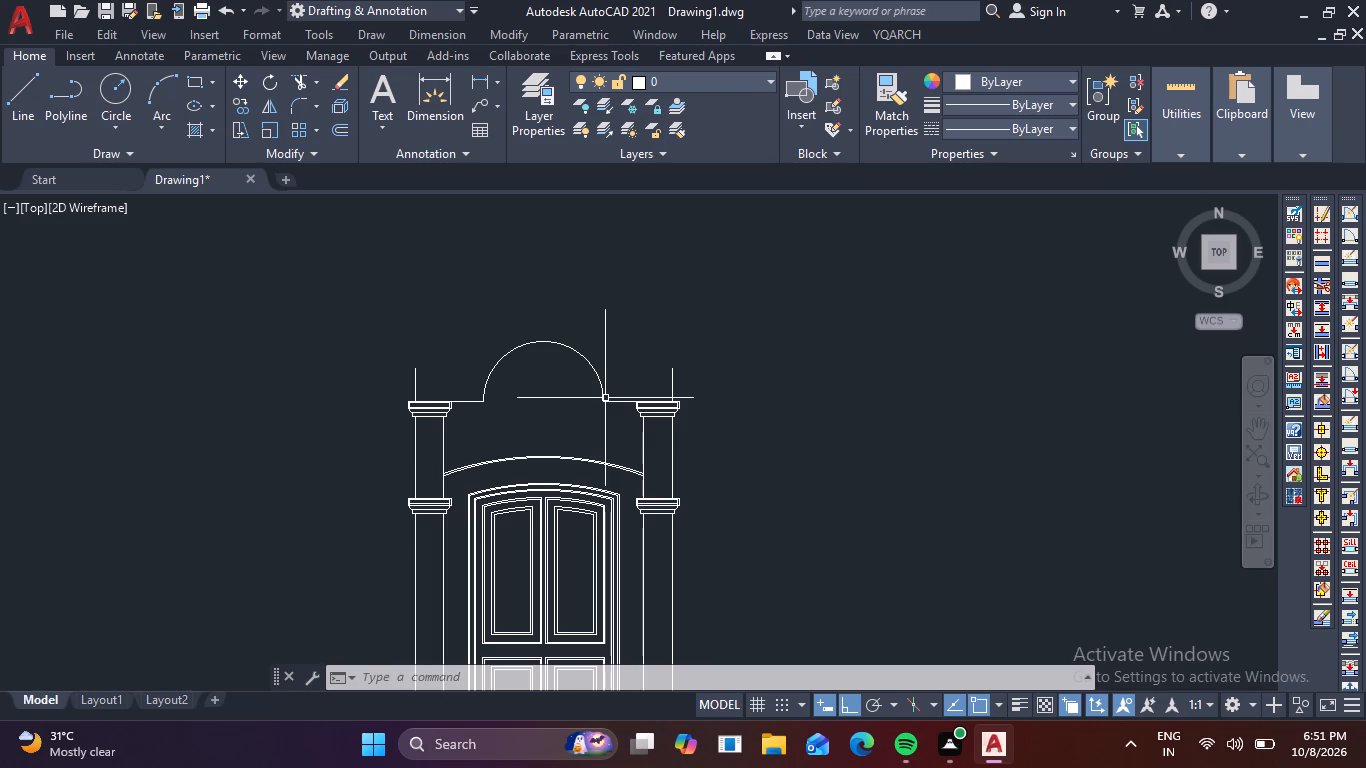
{"action": "middle_click_drag", "start_coordinate": [595, 398], "coordinate": [630, 510]}
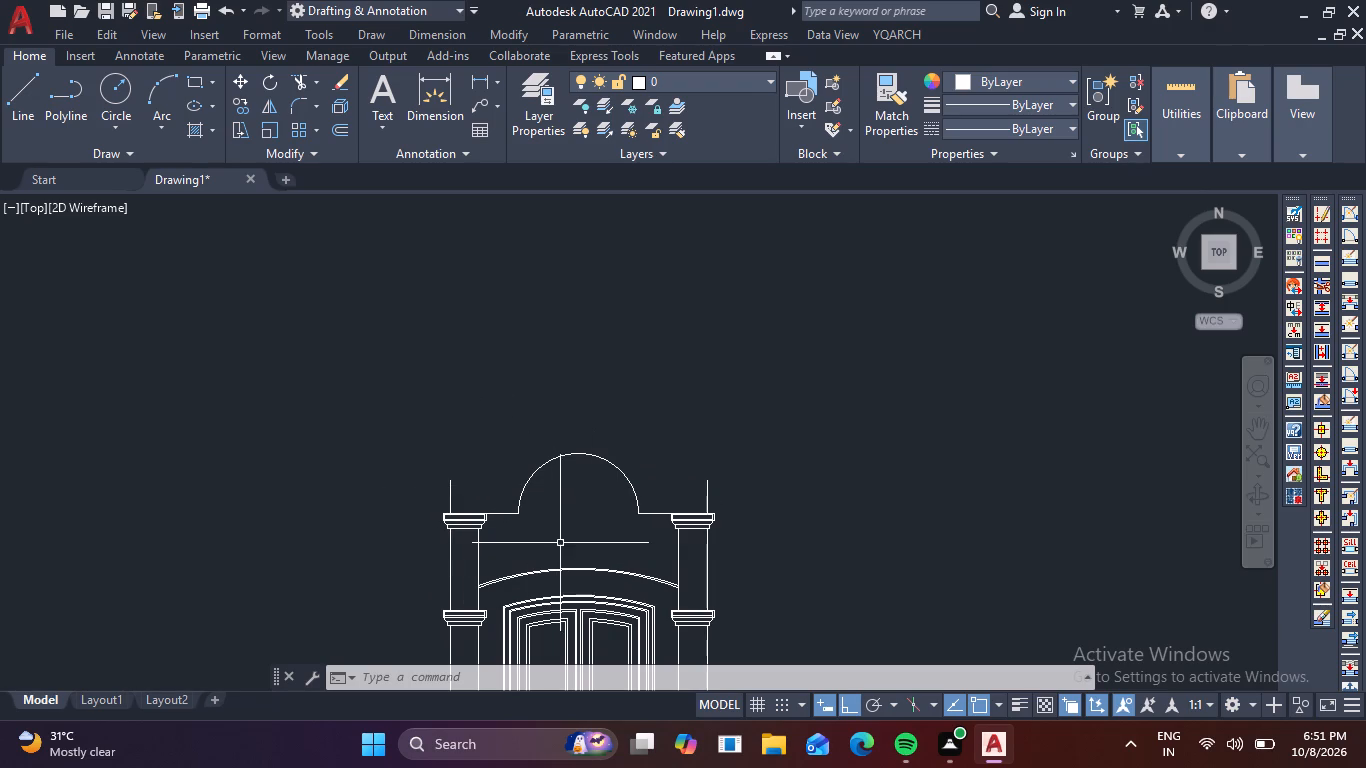
{"action": "key", "text": "l"}
{"action": "key", "text": "space"}
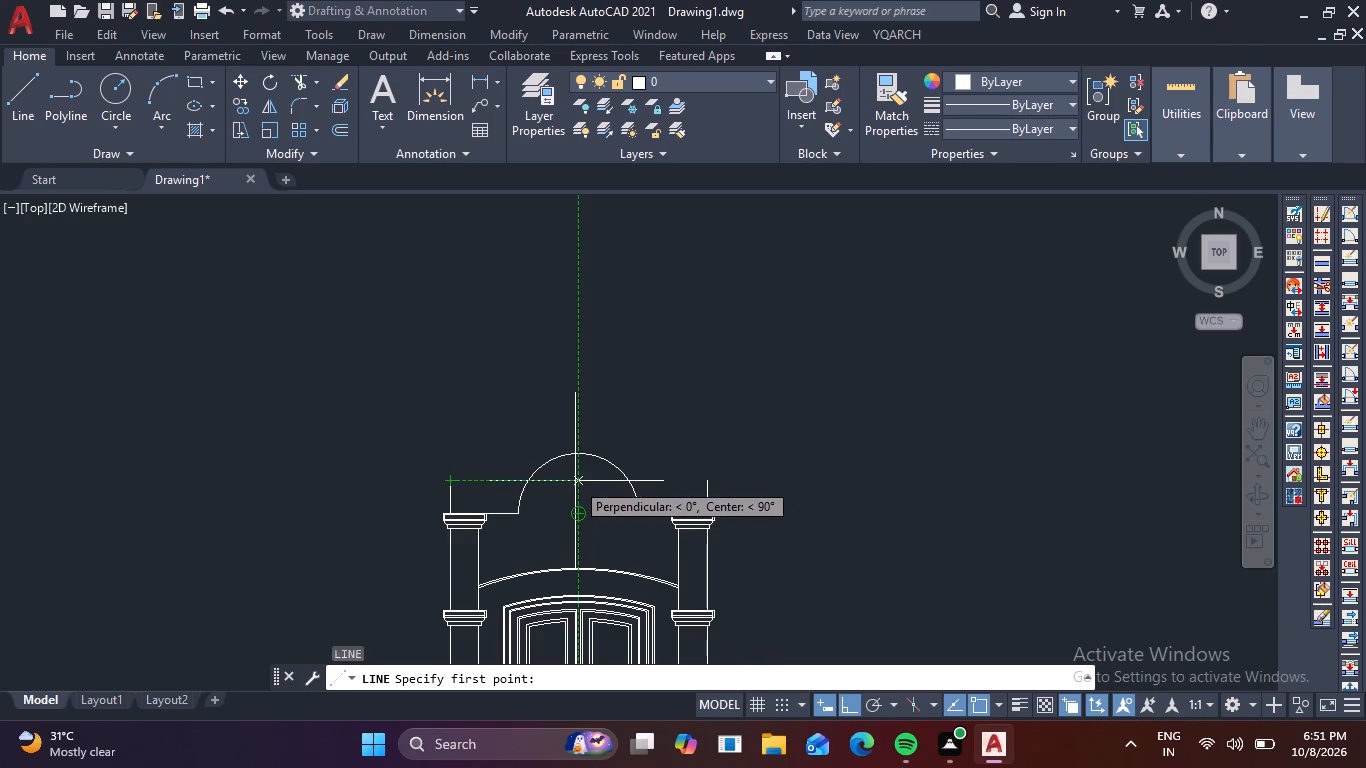
{"action": "left_click", "coordinate": [575, 481]}
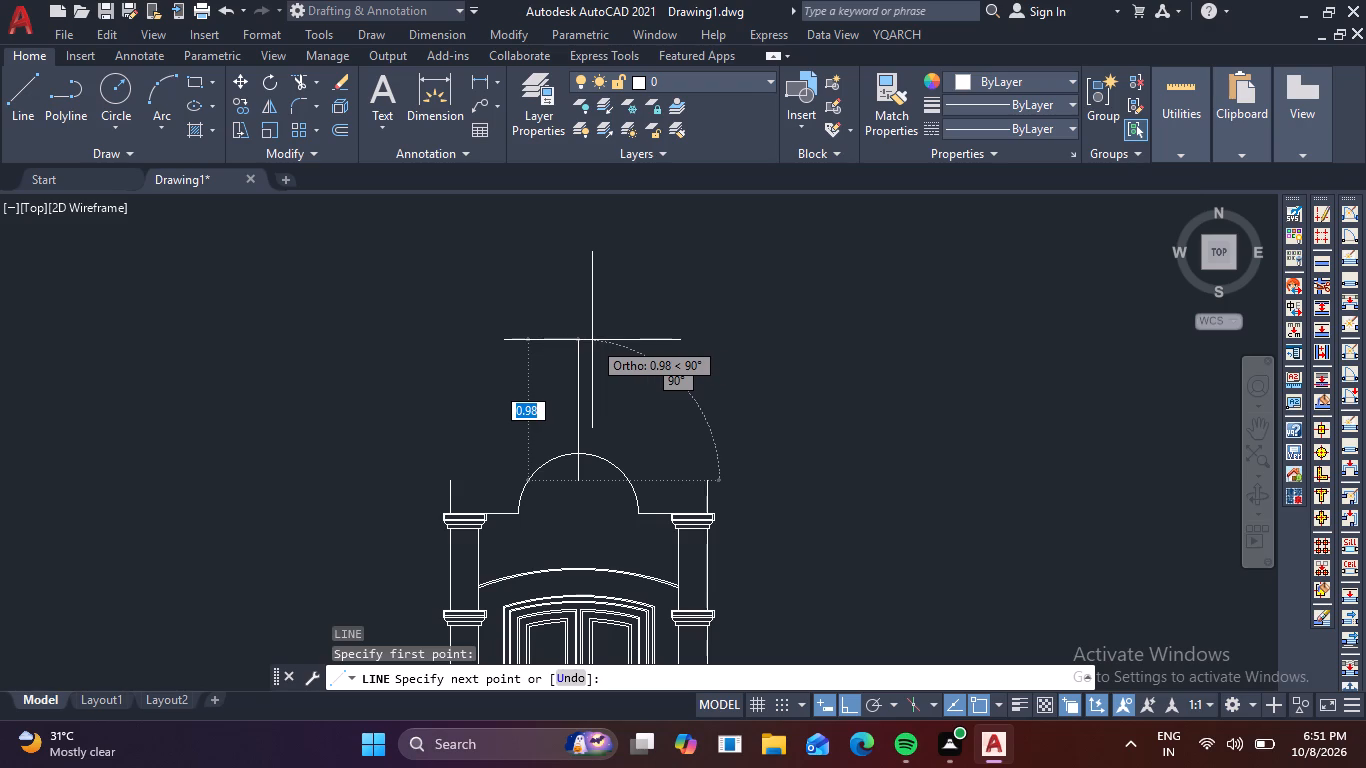
{"action": "key", "text": "period"}
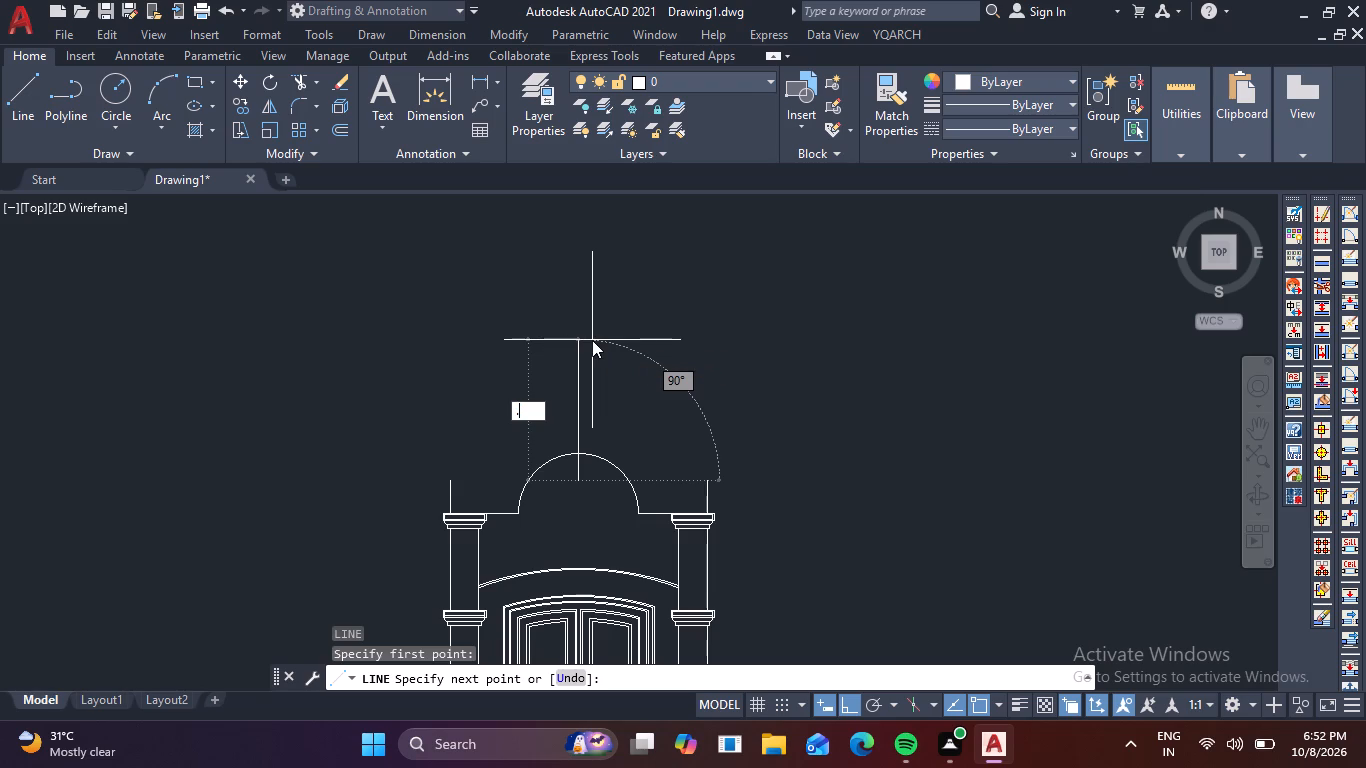
{"action": "type", "text": "61"}
{"action": "key", "text": "Return"}
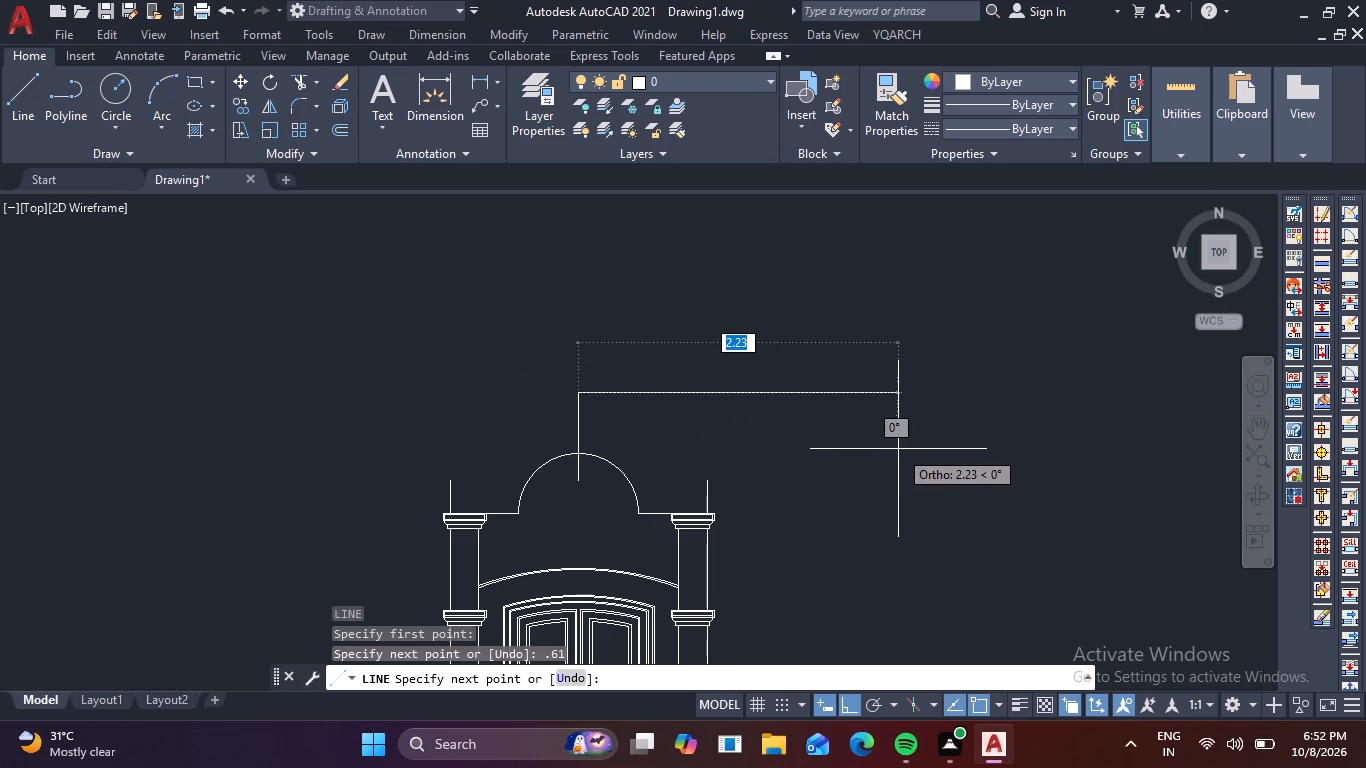
{"action": "key", "text": "Escape"}
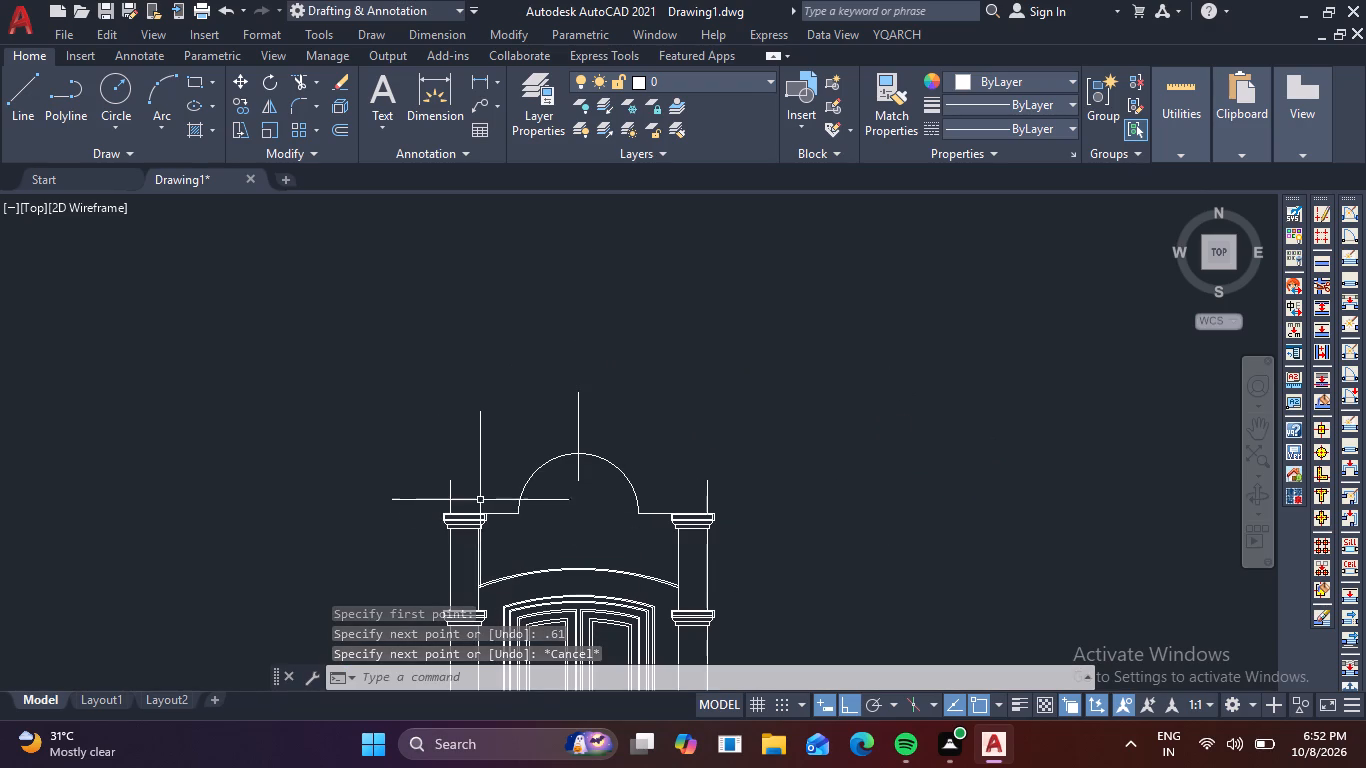
Draw two sloping gable lines from the left outer vertical's top to the central line's top and down to the right outer vertical's top.
{"action": "type", "text": "l"}
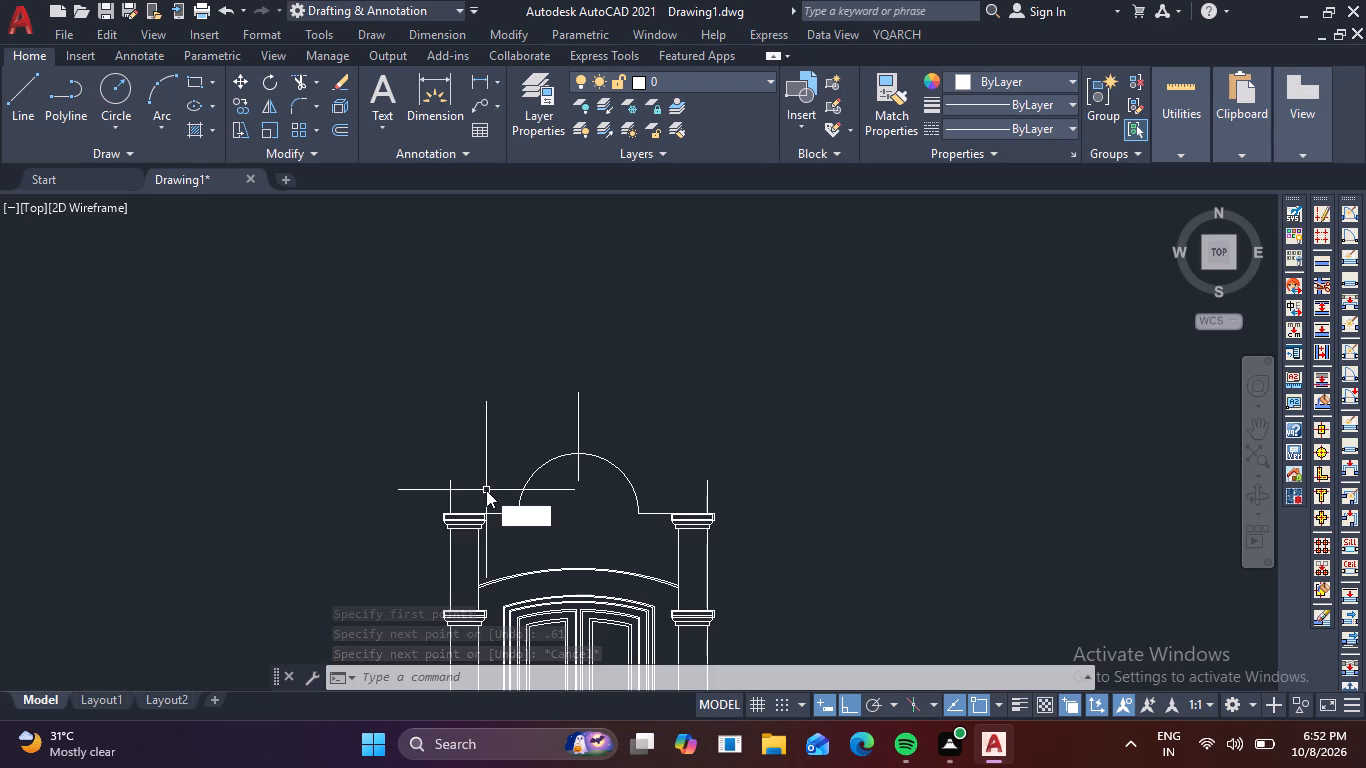
{"action": "key", "text": "space"}
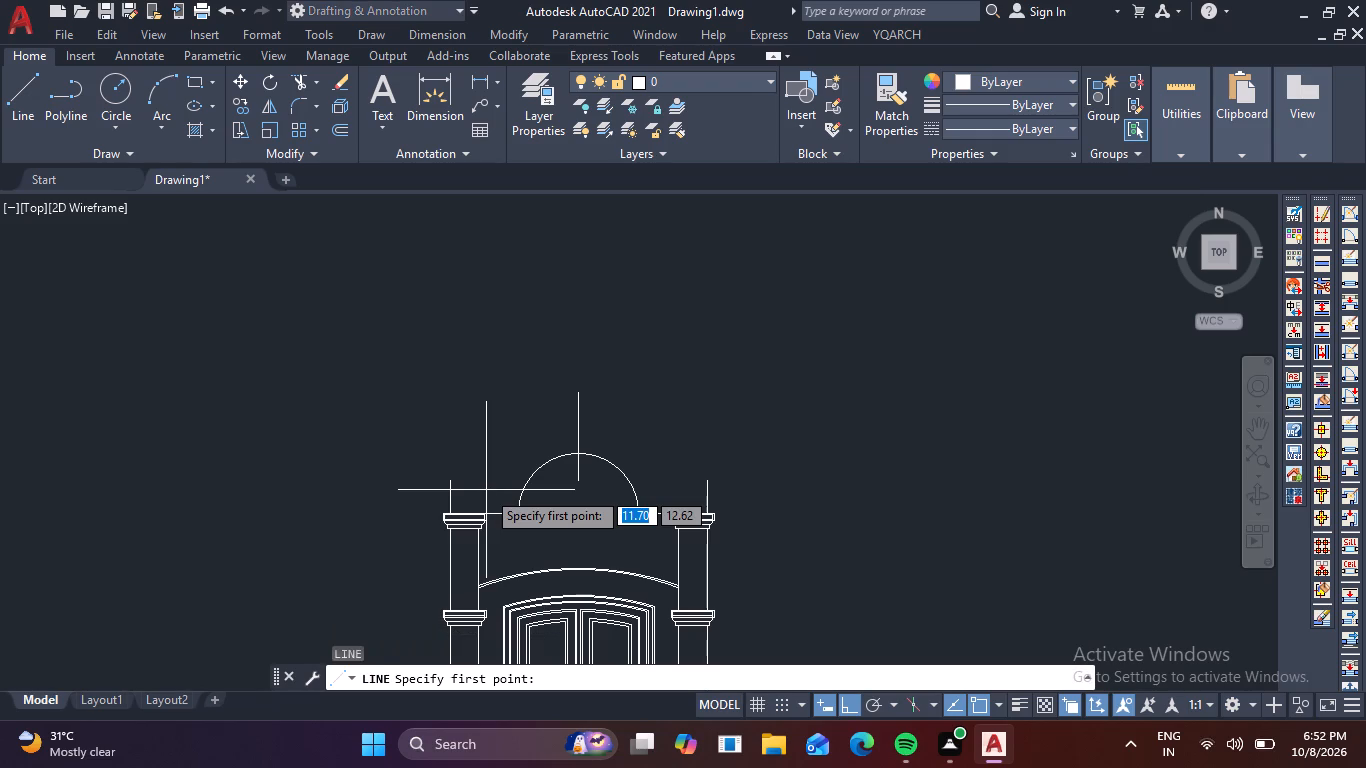
{"action": "scroll", "coordinate": [486, 490], "scroll_direction": "up", "scroll_amount": 2}
{"action": "left_click", "coordinate": [381, 470]}
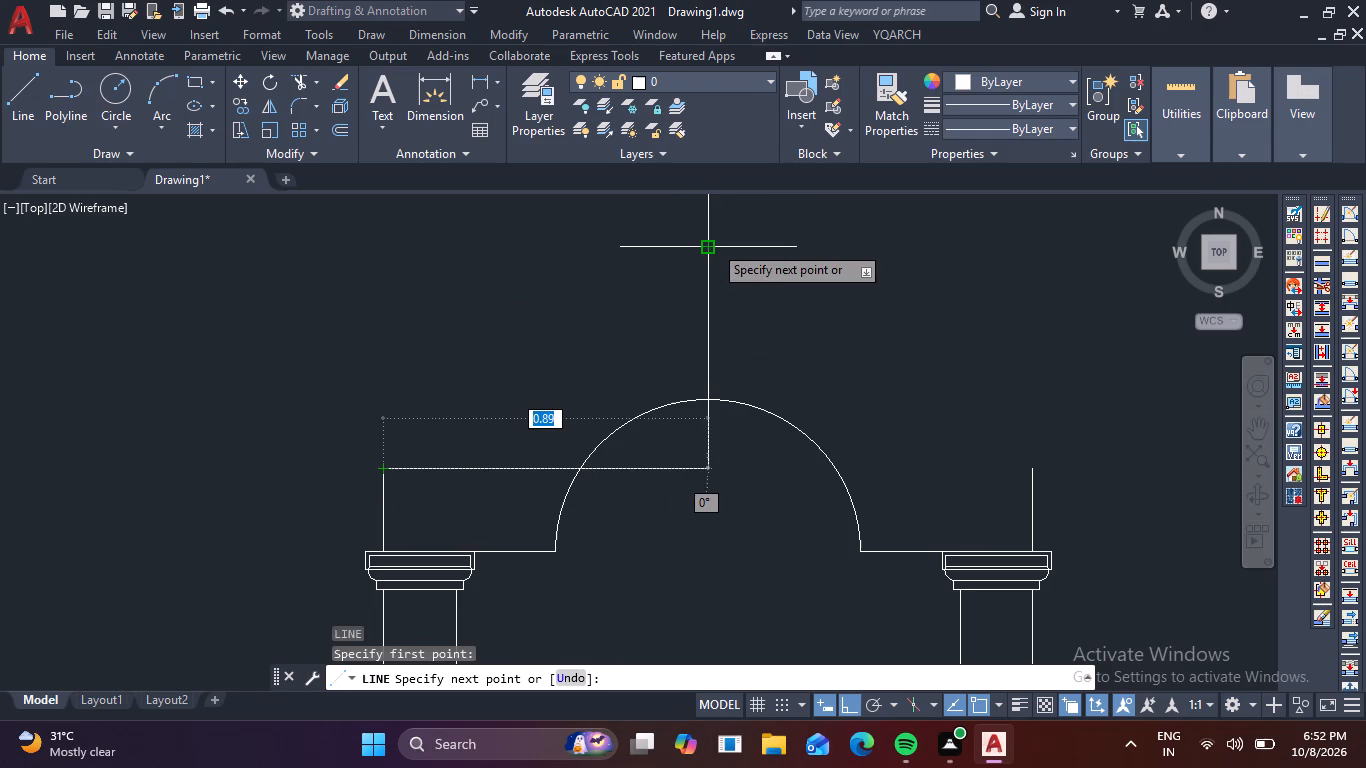
{"action": "left_click", "coordinate": [713, 244]}
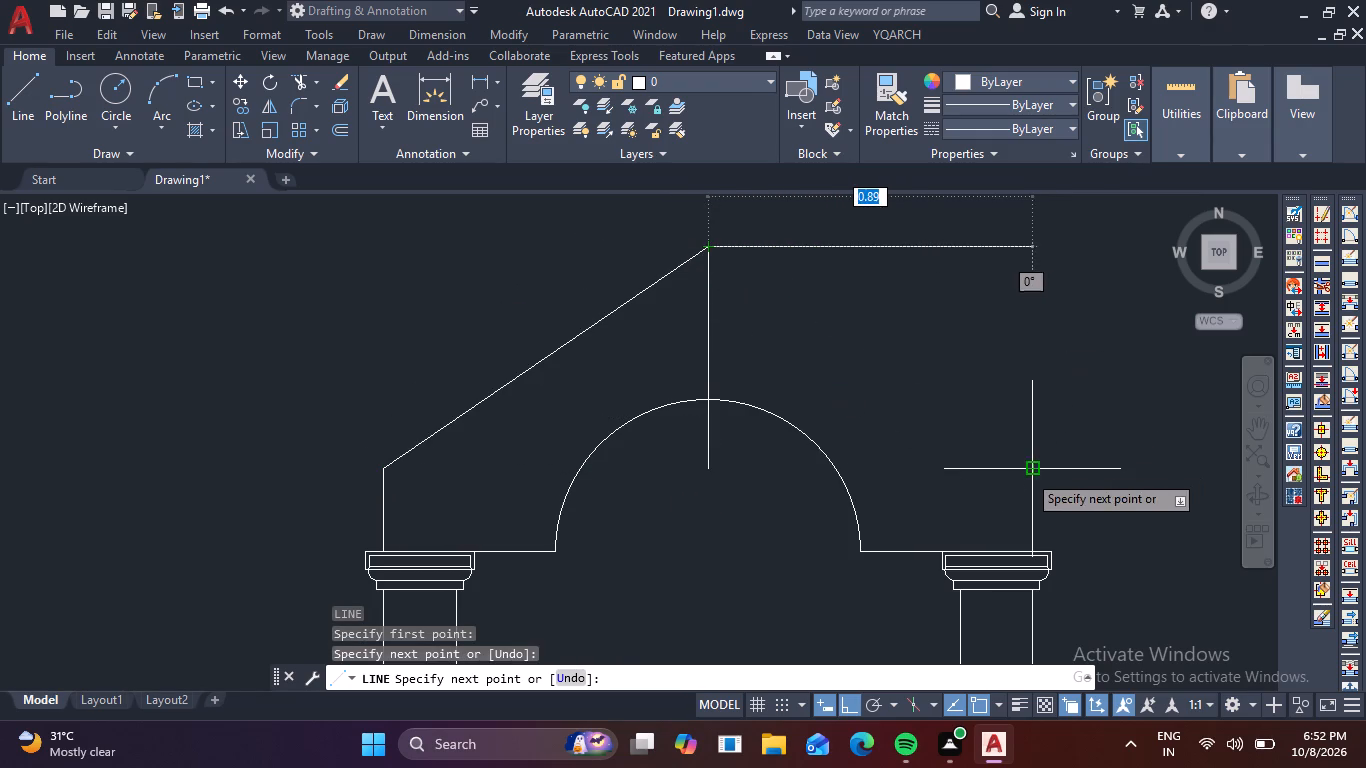
{"action": "left_click", "coordinate": [1027, 473]}
{"action": "key", "text": "Escape"}
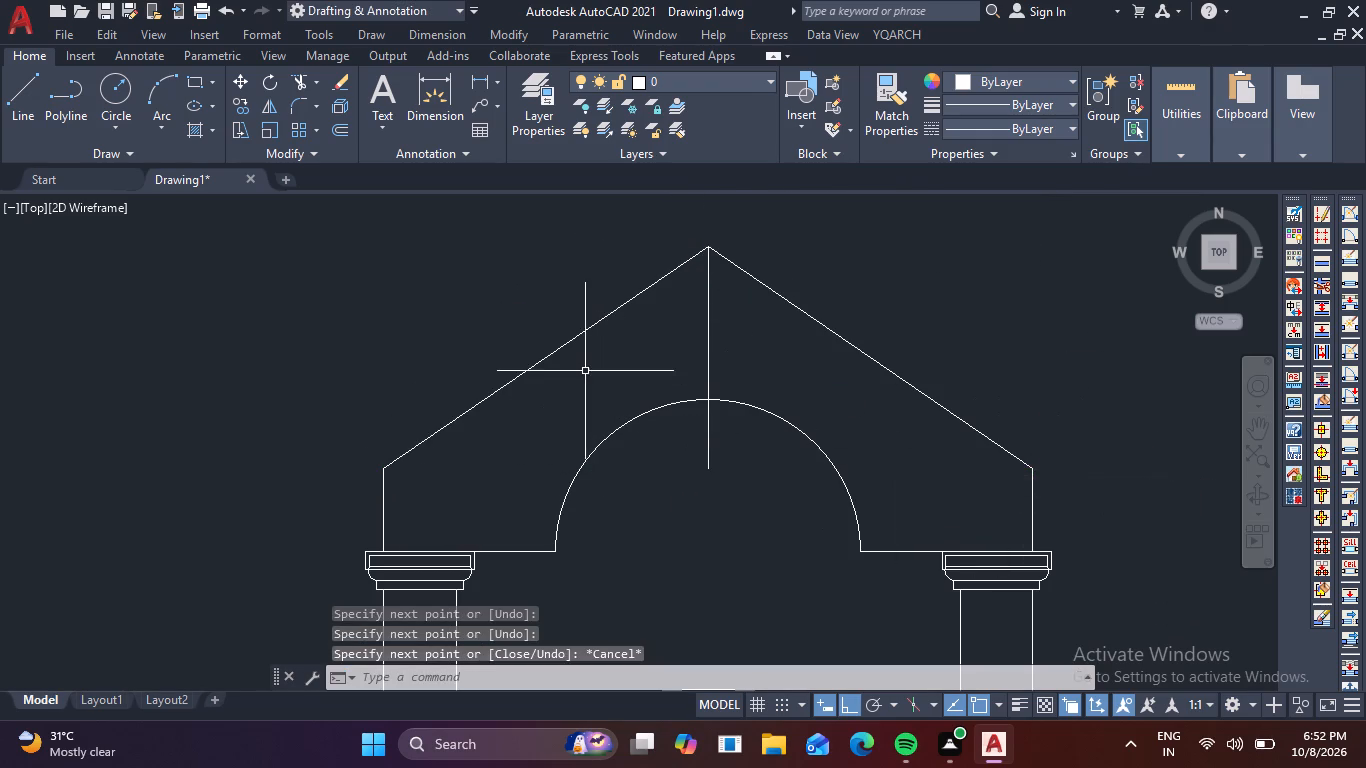
Join the two sloping gable lines into one polyline.
{"action": "left_click_drag", "start_coordinate": [582, 361], "coordinate": [525, 325]}
{"action": "left_click", "coordinate": [504, 307]}
{"action": "left_click", "coordinate": [802, 317]}
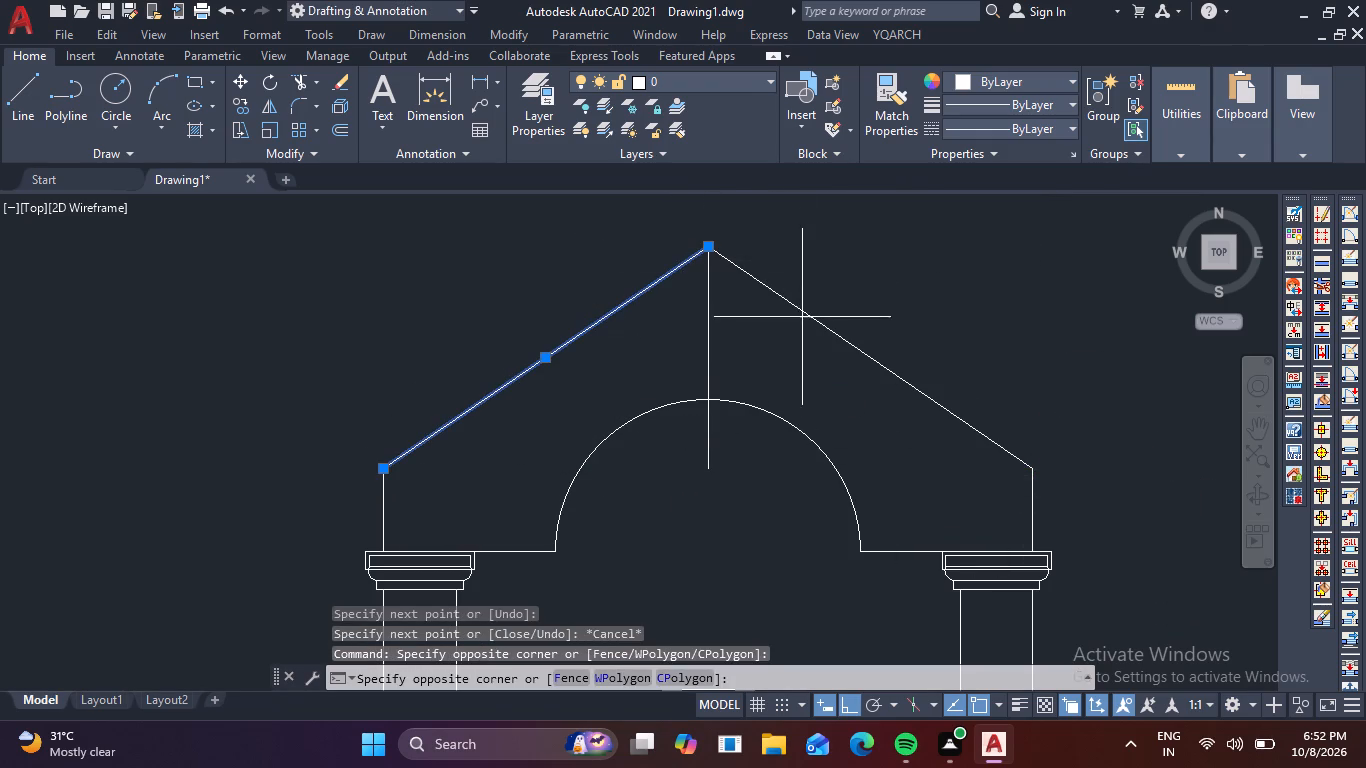
{"action": "left_click", "coordinate": [788, 278]}
{"action": "type", "text": "j"}
{"action": "key", "text": "space"}
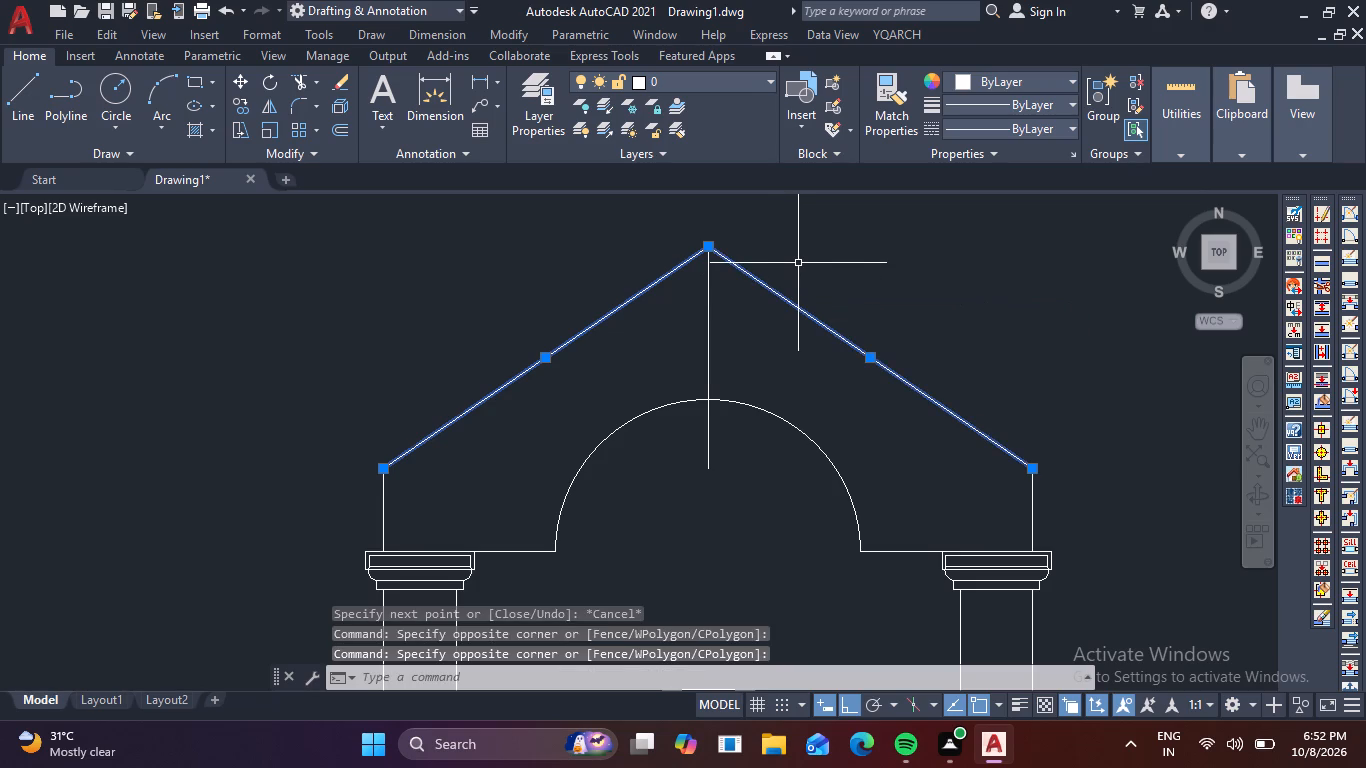
Delete the vertical construction line on the semicircle's centre axis below the gable peak.
{"action": "left_click_drag", "start_coordinate": [758, 336], "coordinate": [748, 335]}
{"action": "left_click", "coordinate": [680, 317]}
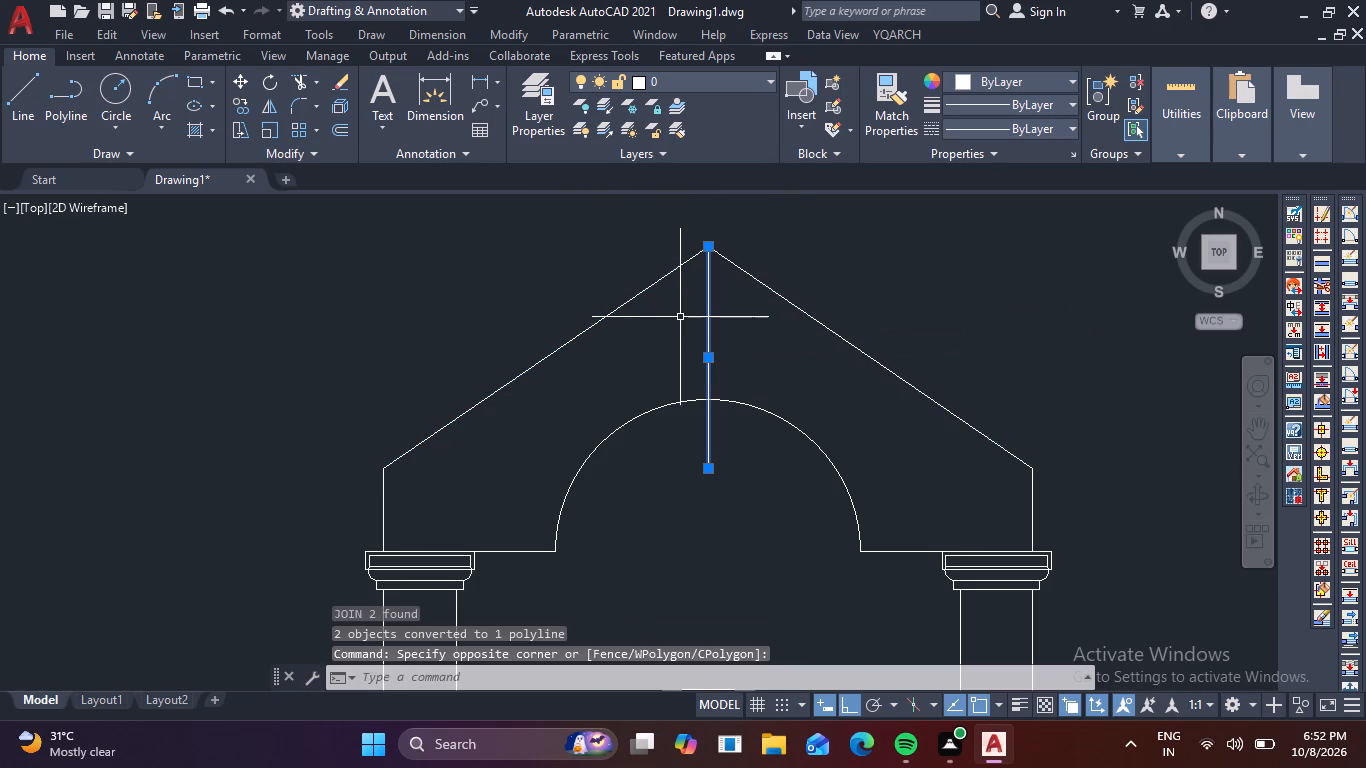
{"action": "key", "text": "Delete"}
Draw a 0.10 m line from the left outer vertical's top, extending the left gable slope downward and outward with ortho off.
{"action": "scroll", "coordinate": [721, 317], "scroll_direction": "down", "scroll_amount": 1}
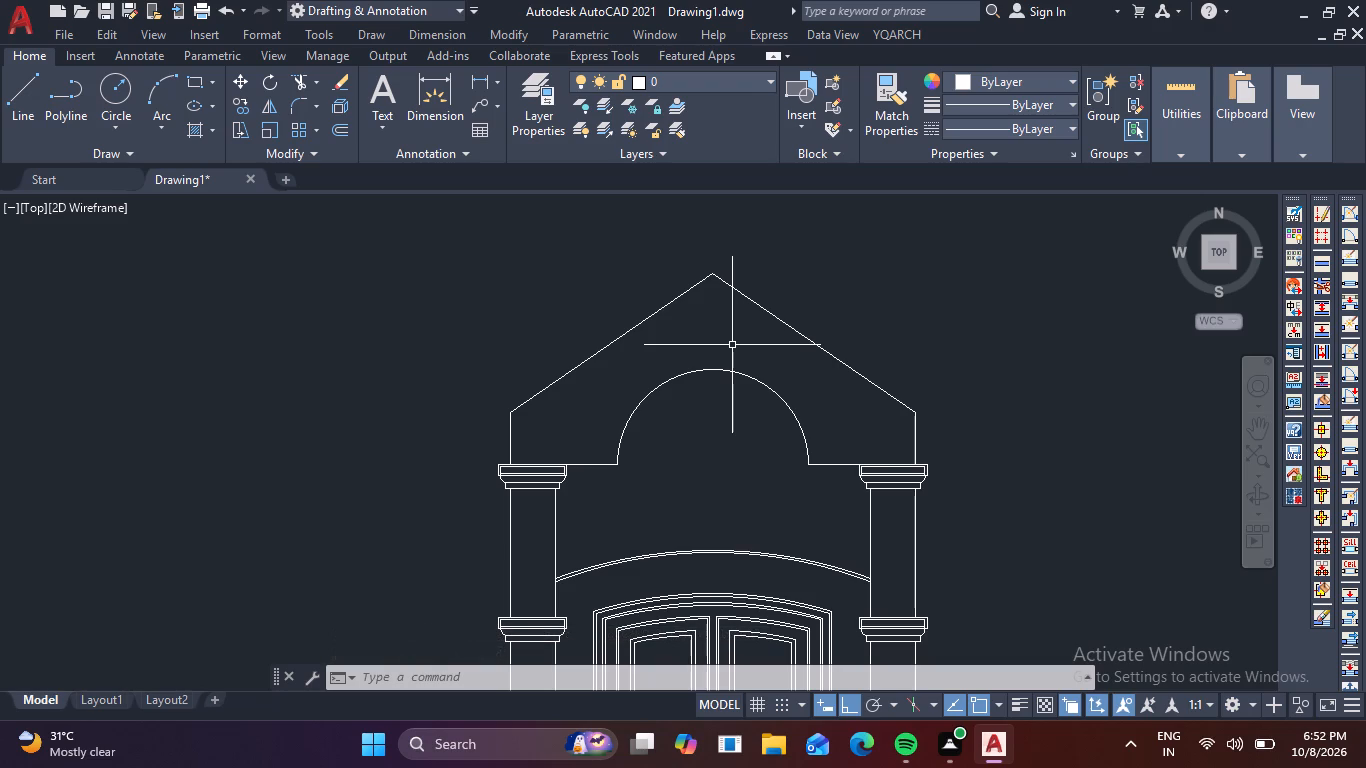
{"action": "scroll", "coordinate": [486, 443], "scroll_direction": "up", "scroll_amount": 2}
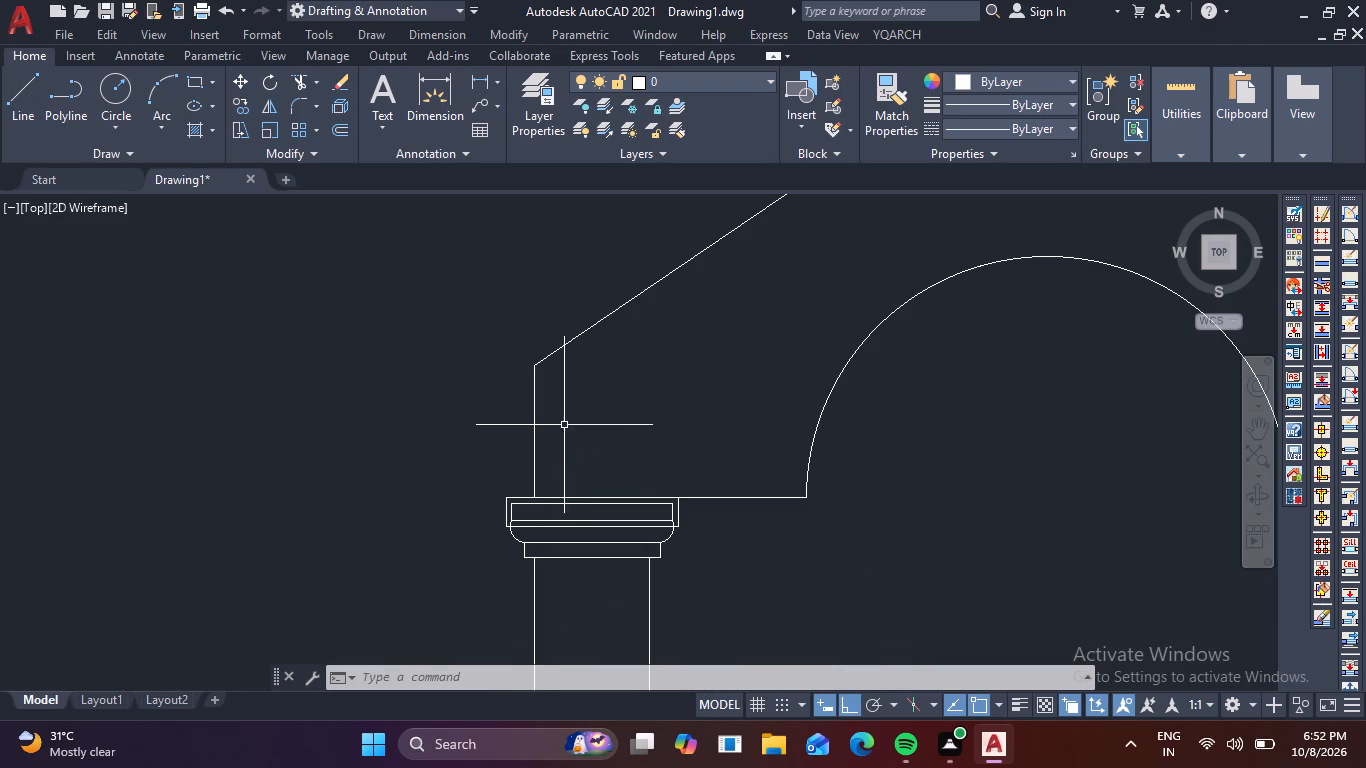
{"action": "key", "text": "l"}
{"action": "key", "text": "space"}
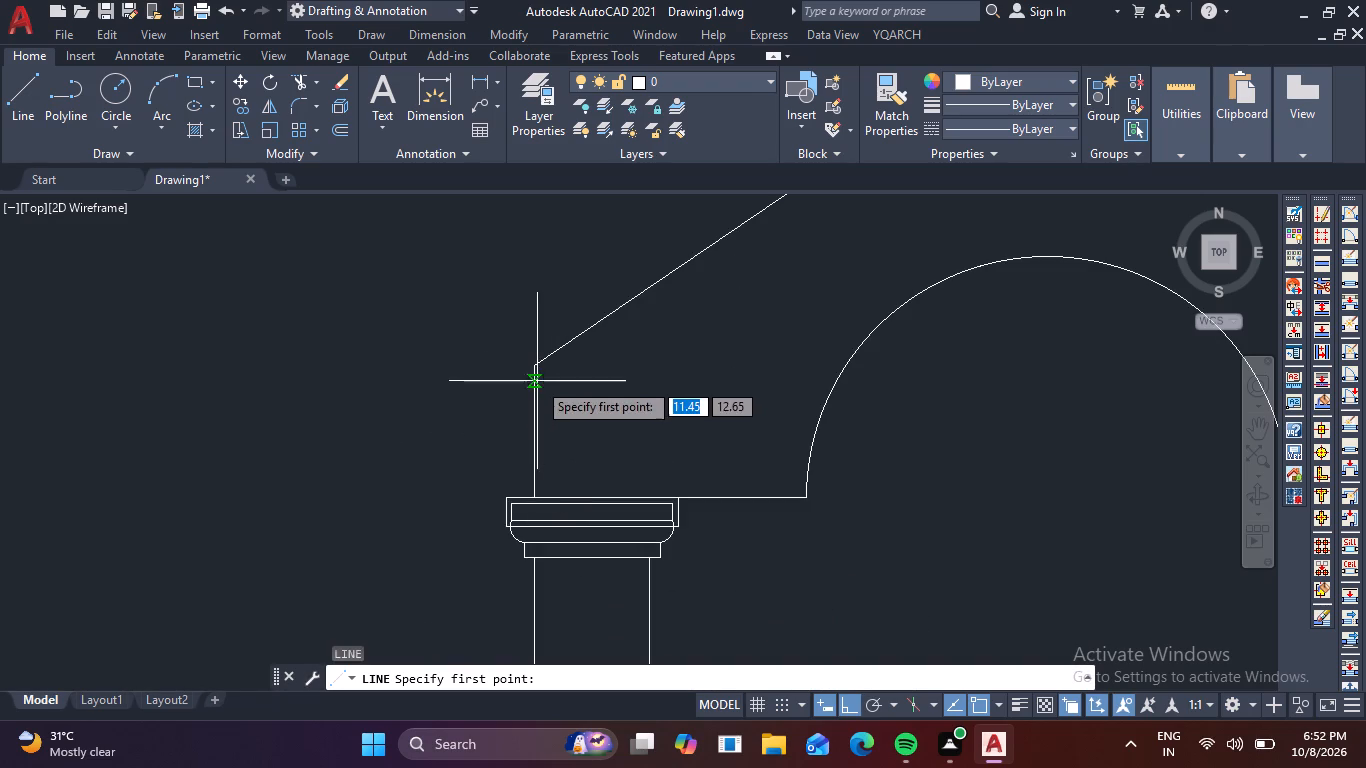
{"action": "left_click", "coordinate": [540, 364]}
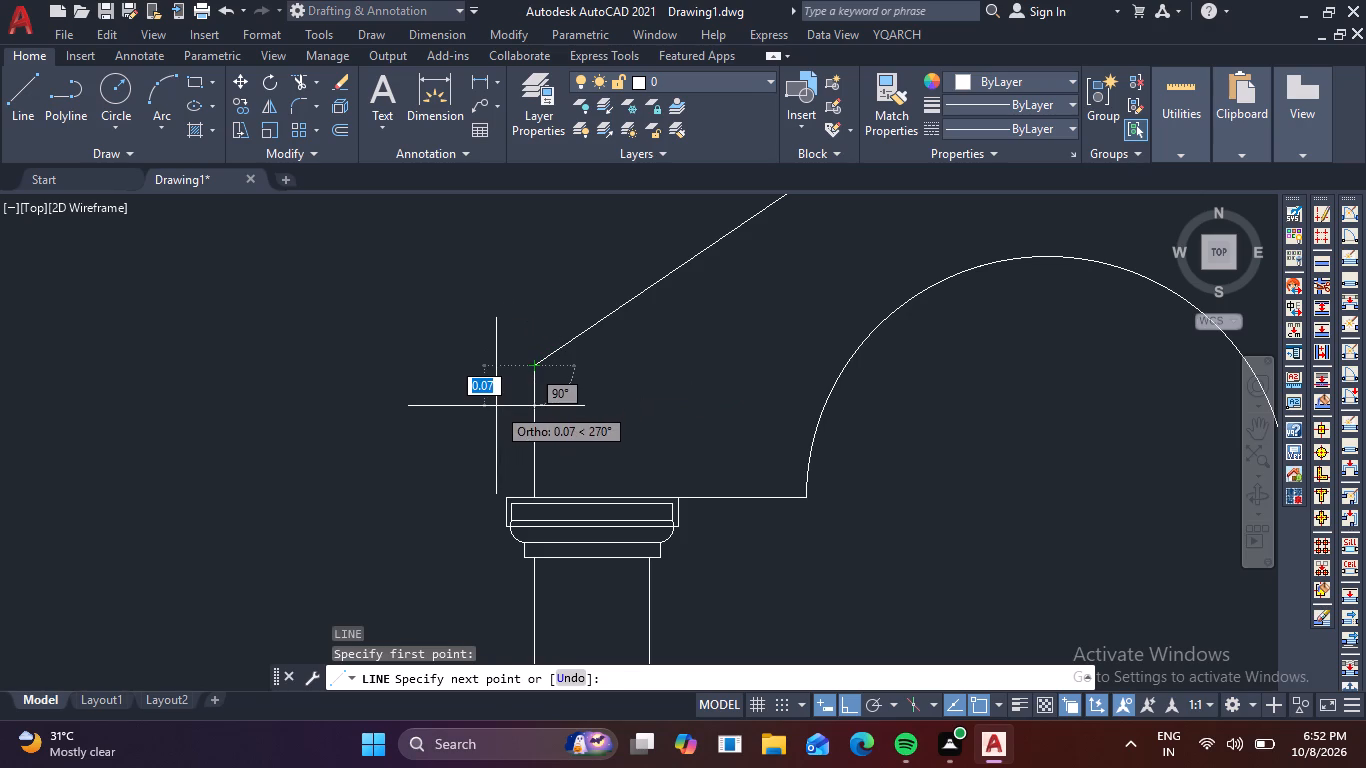
{"action": "key", "text": "F8"}
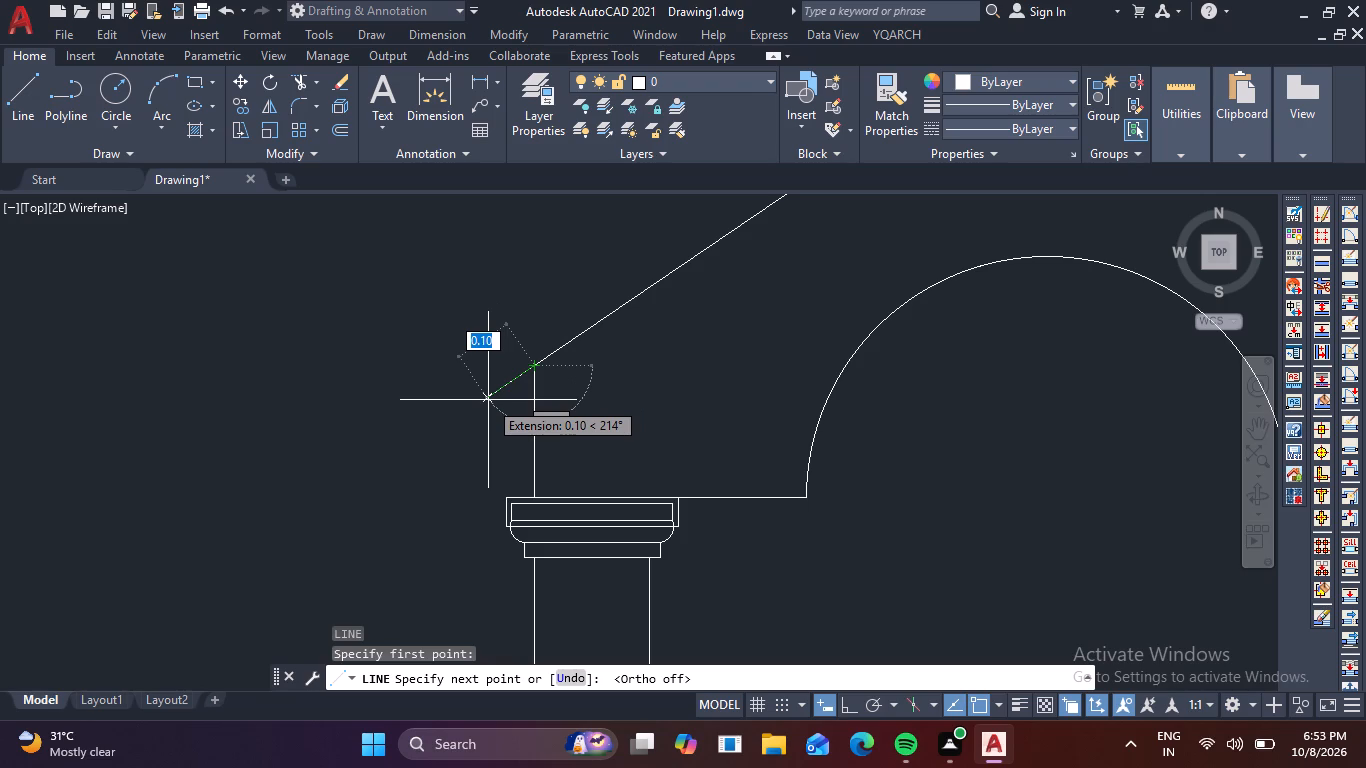
{"action": "type", "text": ".10"}
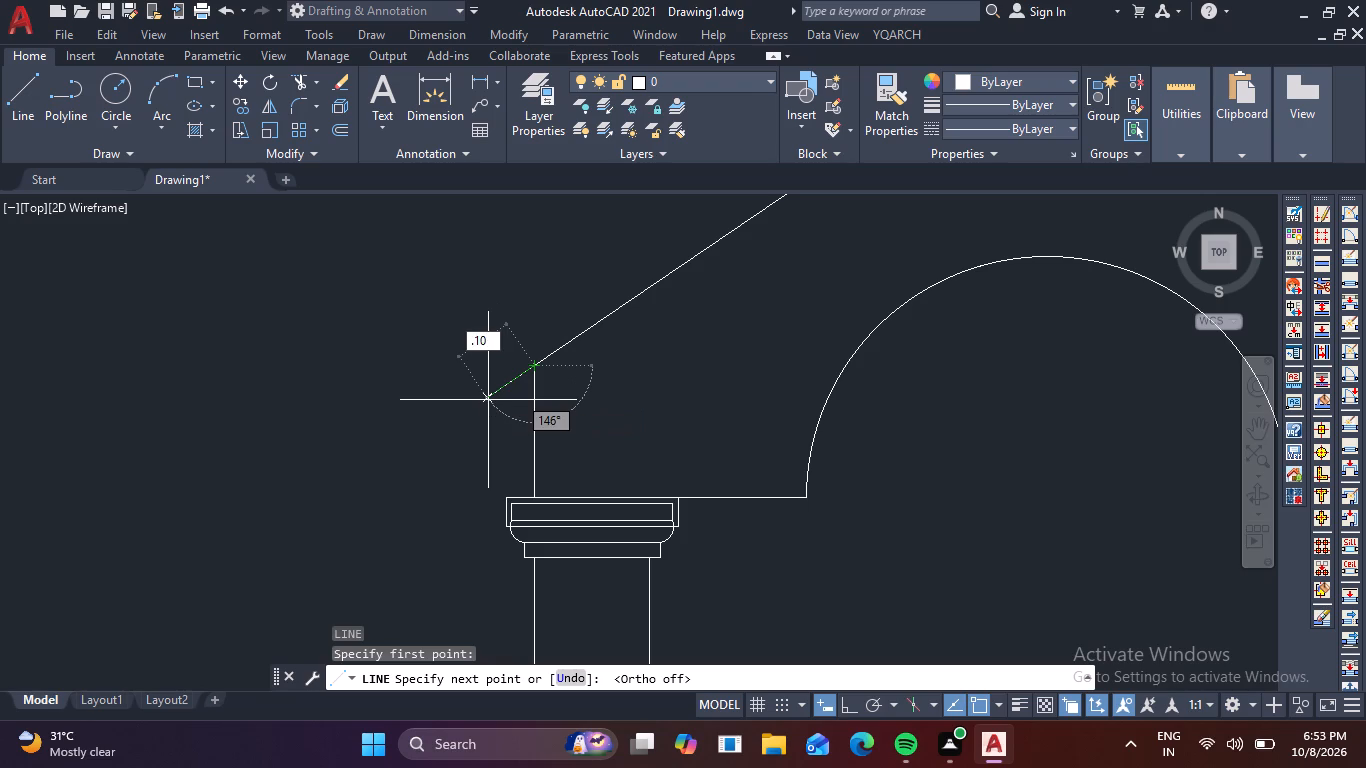
{"action": "key", "text": "Return"}
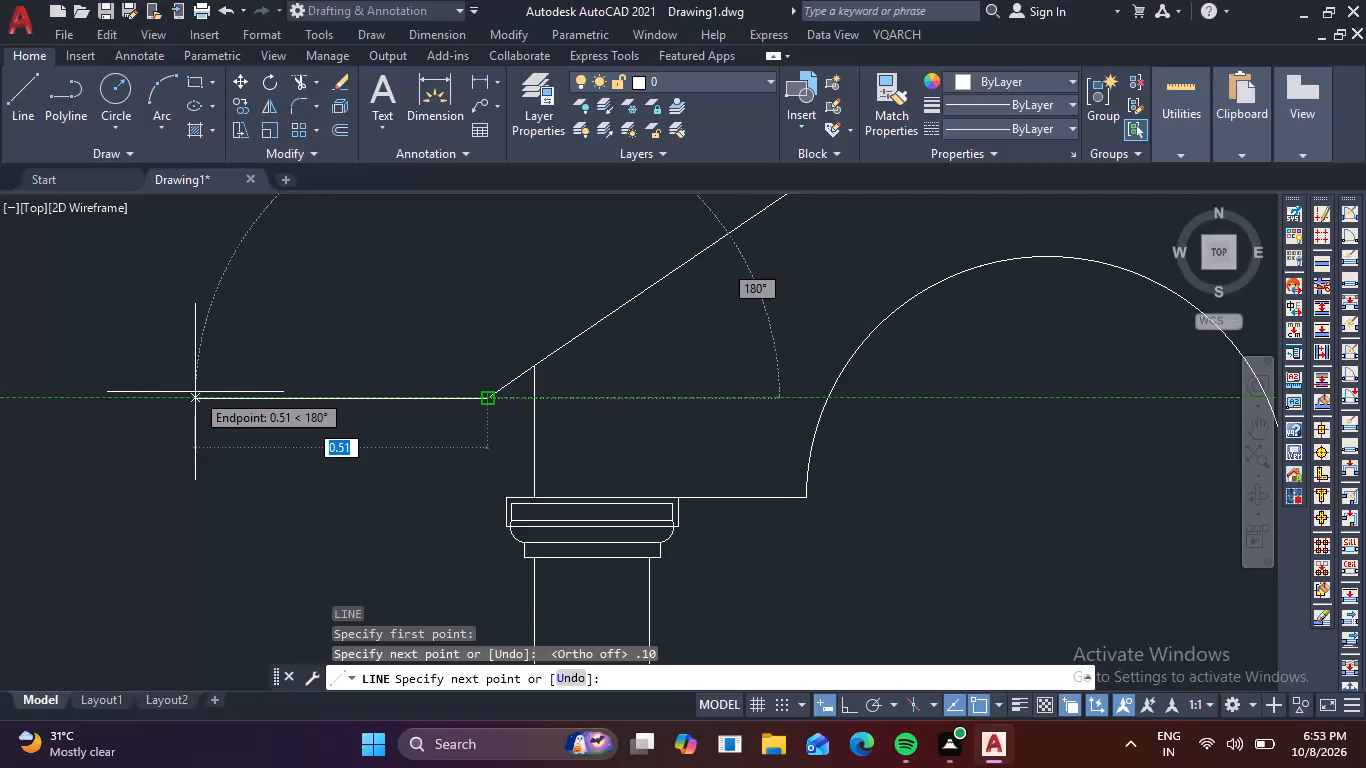
{"action": "key", "text": "Escape"}
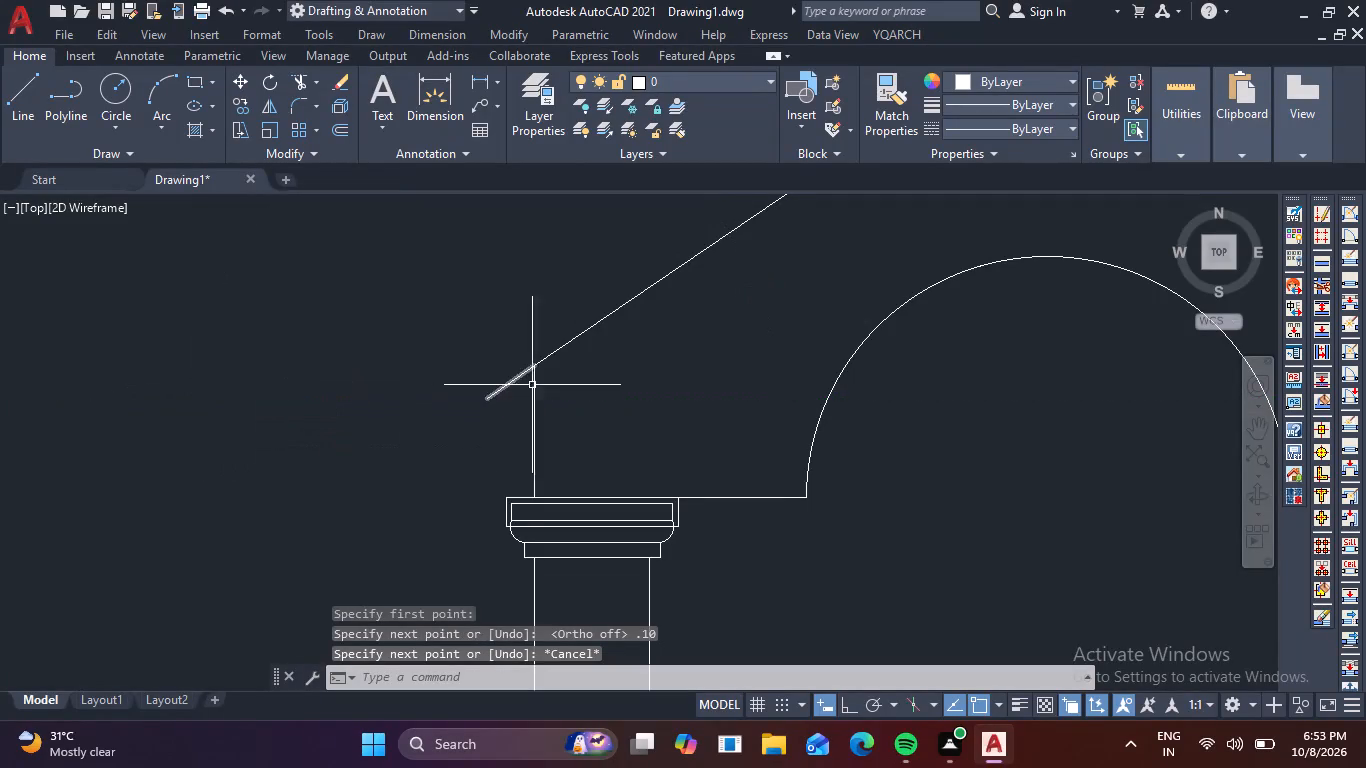
Join the short left eave extension to the gable polyline.
{"action": "left_click_drag", "start_coordinate": [564, 379], "coordinate": [540, 363]}
{"action": "key", "text": "Escape"}
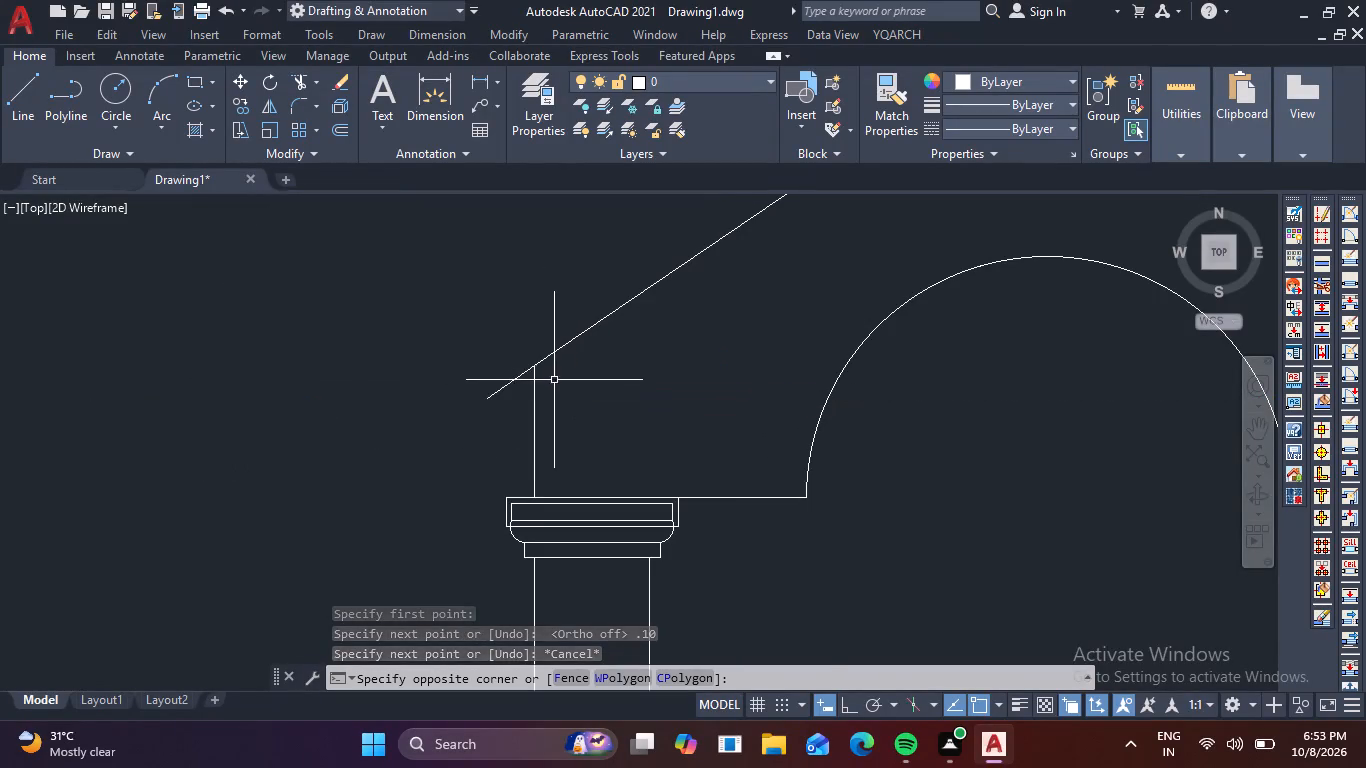
{"action": "left_click", "coordinate": [515, 392]}
{"action": "left_click", "coordinate": [501, 381]}
{"action": "left_click_drag", "start_coordinate": [594, 376], "coordinate": [561, 355]}
{"action": "left_click", "coordinate": [525, 331]}
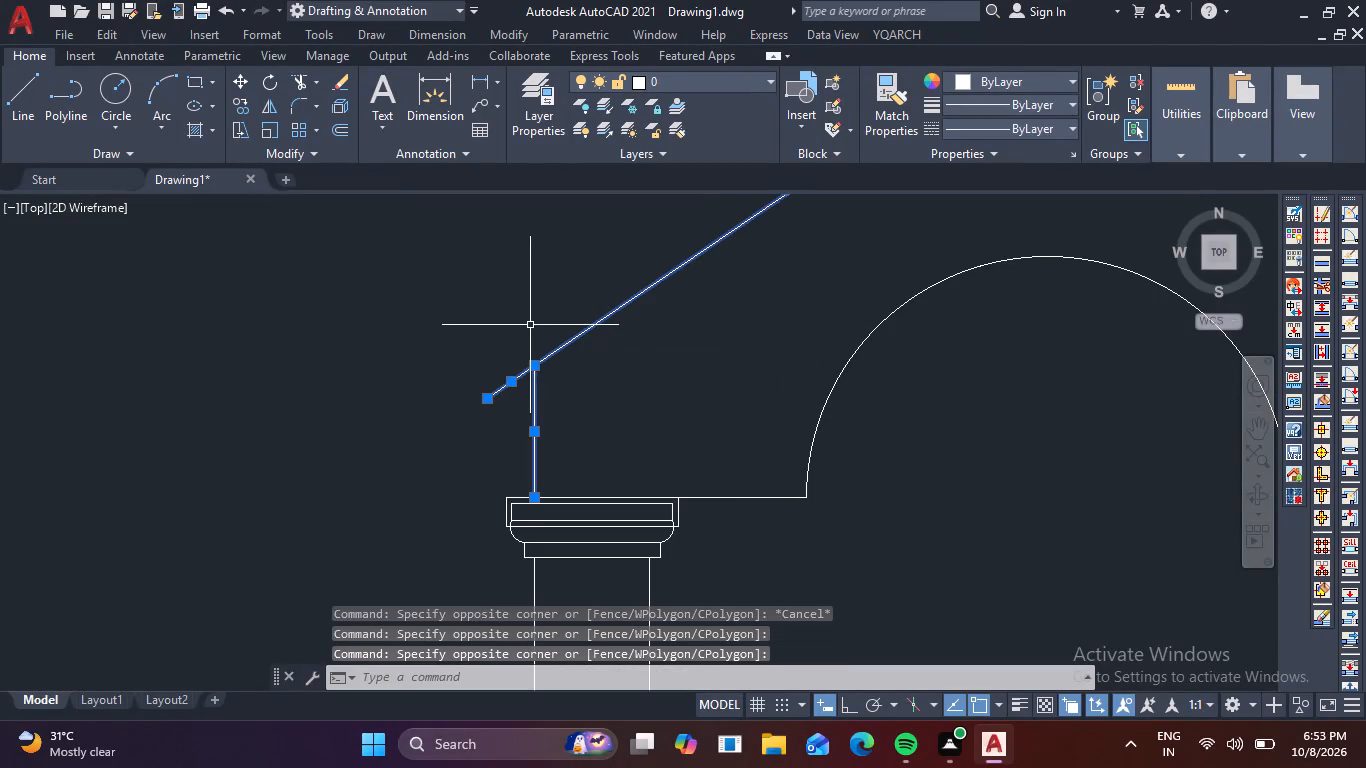
{"action": "scroll", "coordinate": [576, 388], "scroll_direction": "down", "scroll_amount": 2}
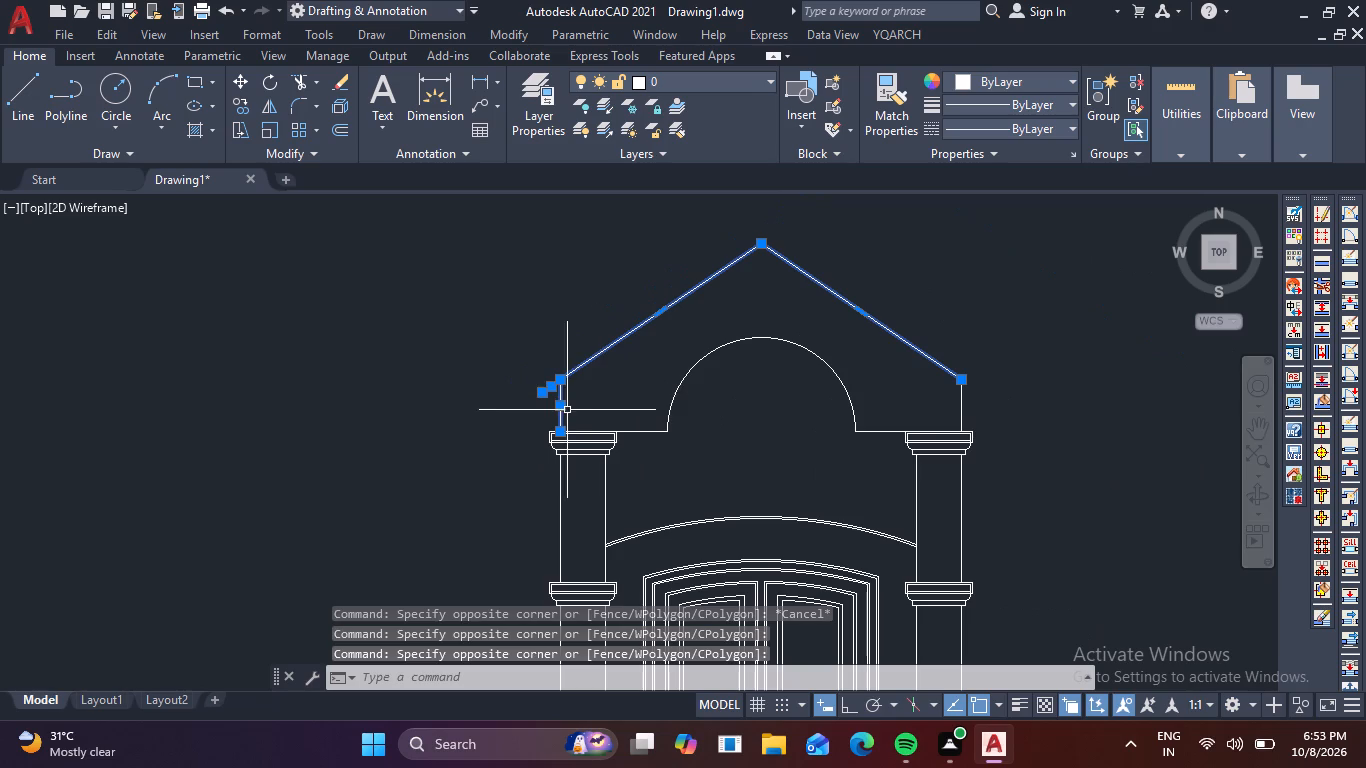
{"action": "key", "text": "Escape"}
{"action": "left_click_drag", "start_coordinate": [604, 374], "coordinate": [594, 367]}
{"action": "left_click", "coordinate": [561, 337]}
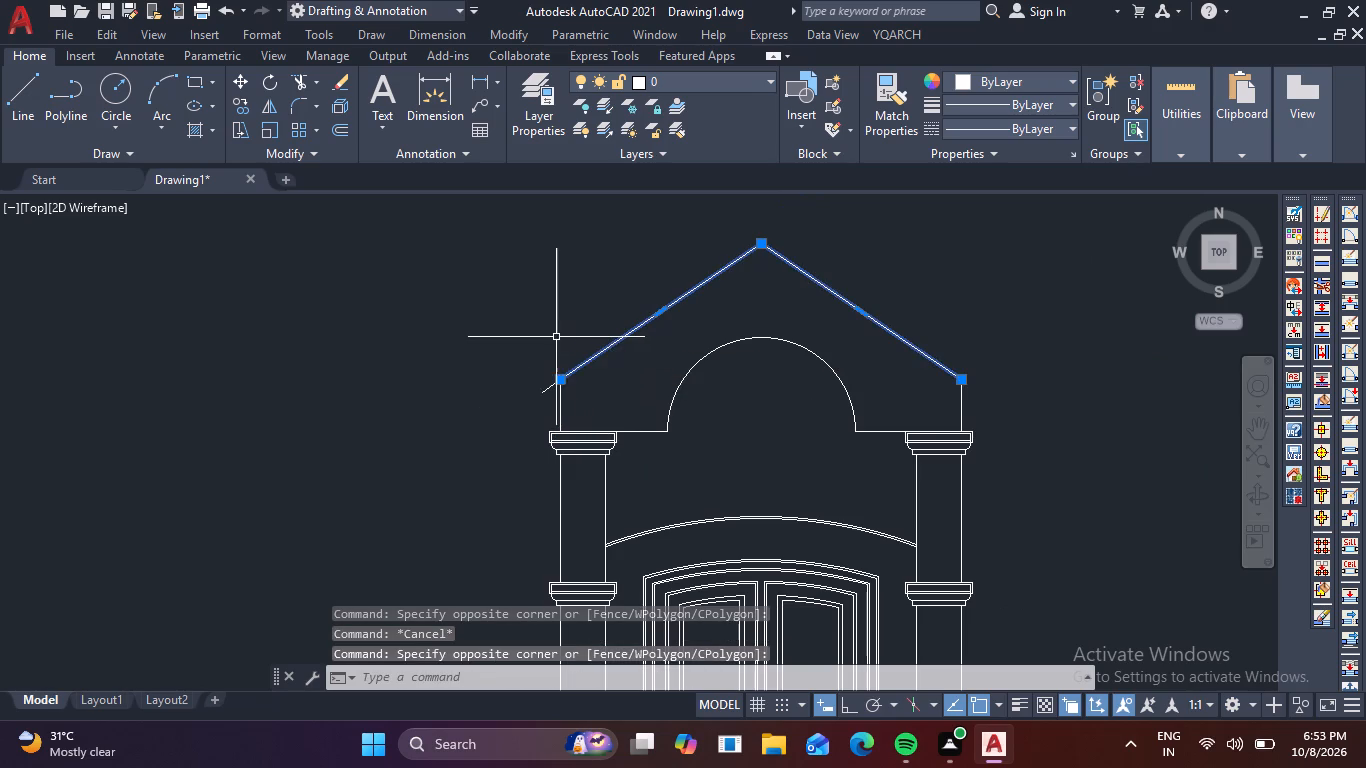
{"action": "scroll", "coordinate": [536, 394], "scroll_direction": "up", "scroll_amount": 2}
{"action": "left_click_drag", "start_coordinate": [561, 392], "coordinate": [554, 380]}
{"action": "left_click", "coordinate": [527, 341]}
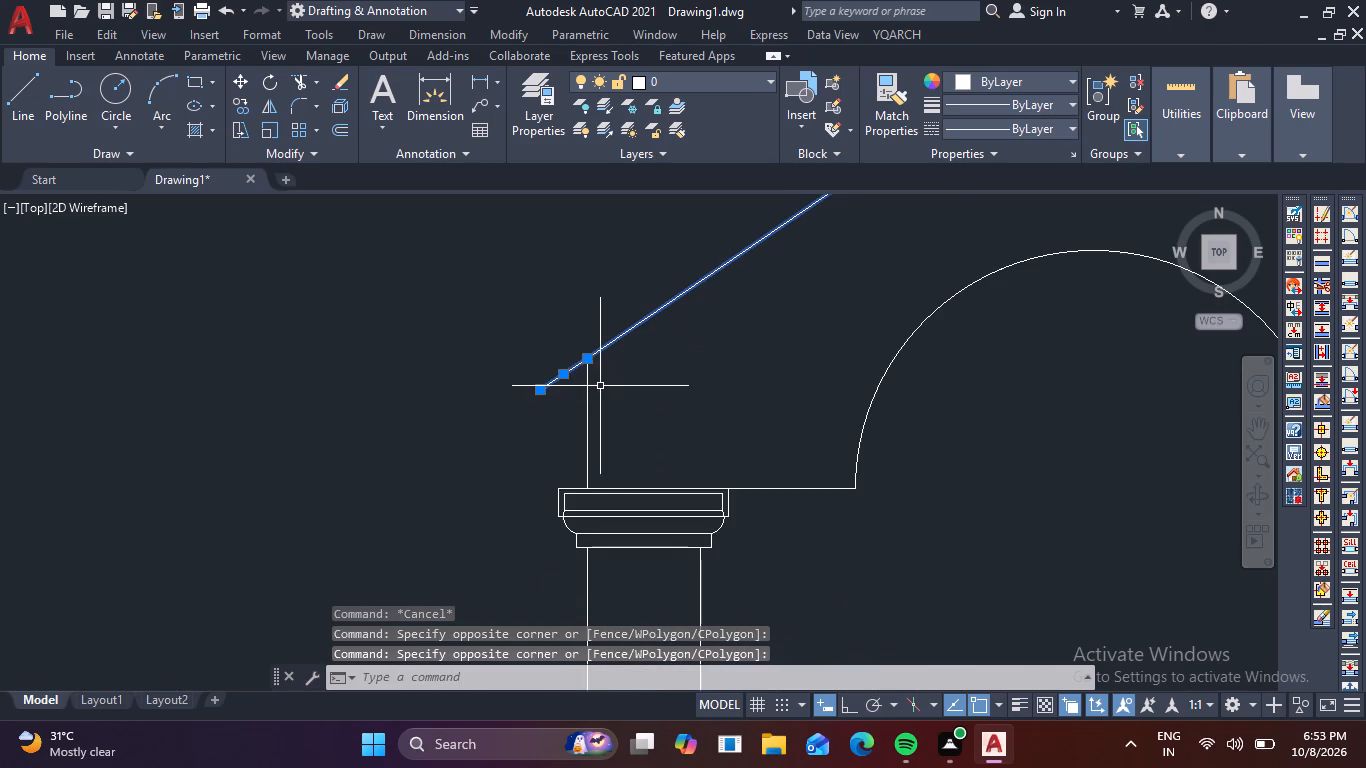
{"action": "key", "text": "j"}
{"action": "key", "text": "space"}
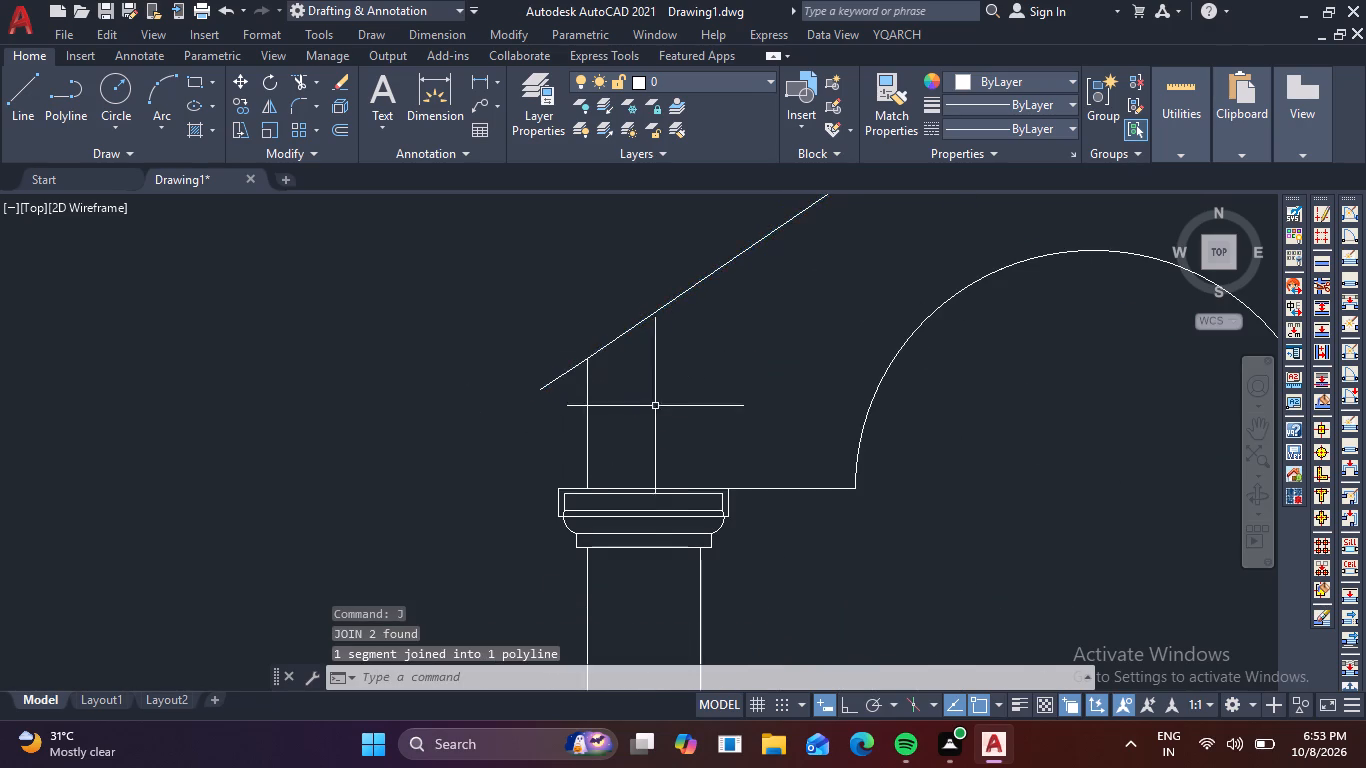
Draw a 0.10 m line from the right outer vertical's top, extending the right gable slope downward and outward.
{"action": "scroll", "coordinate": [688, 424], "scroll_direction": "down", "scroll_amount": 3}
{"action": "middle_click_drag", "start_coordinate": [695, 426], "coordinate": [466, 385]}
{"action": "scroll", "coordinate": [757, 402], "scroll_direction": "up", "scroll_amount": 3}
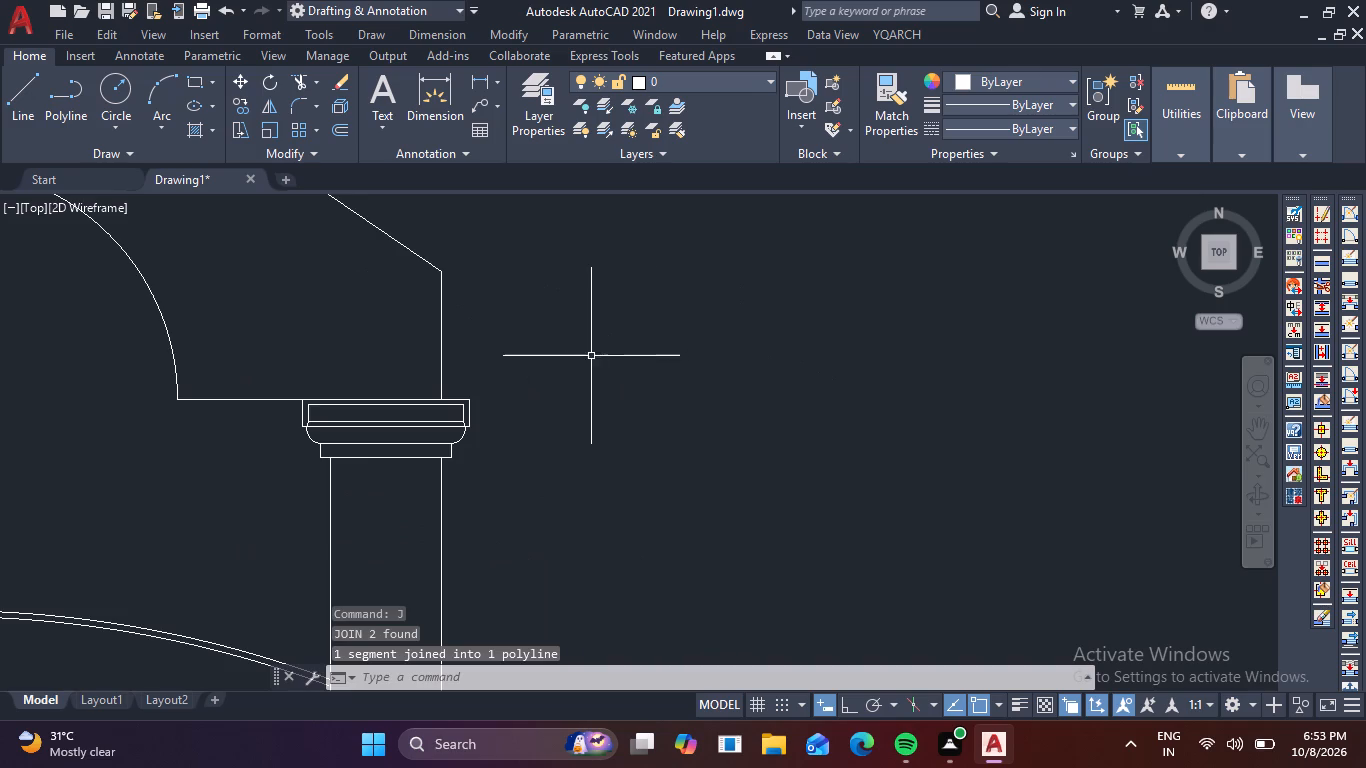
{"action": "middle_click_drag", "start_coordinate": [591, 356], "coordinate": [787, 488]}
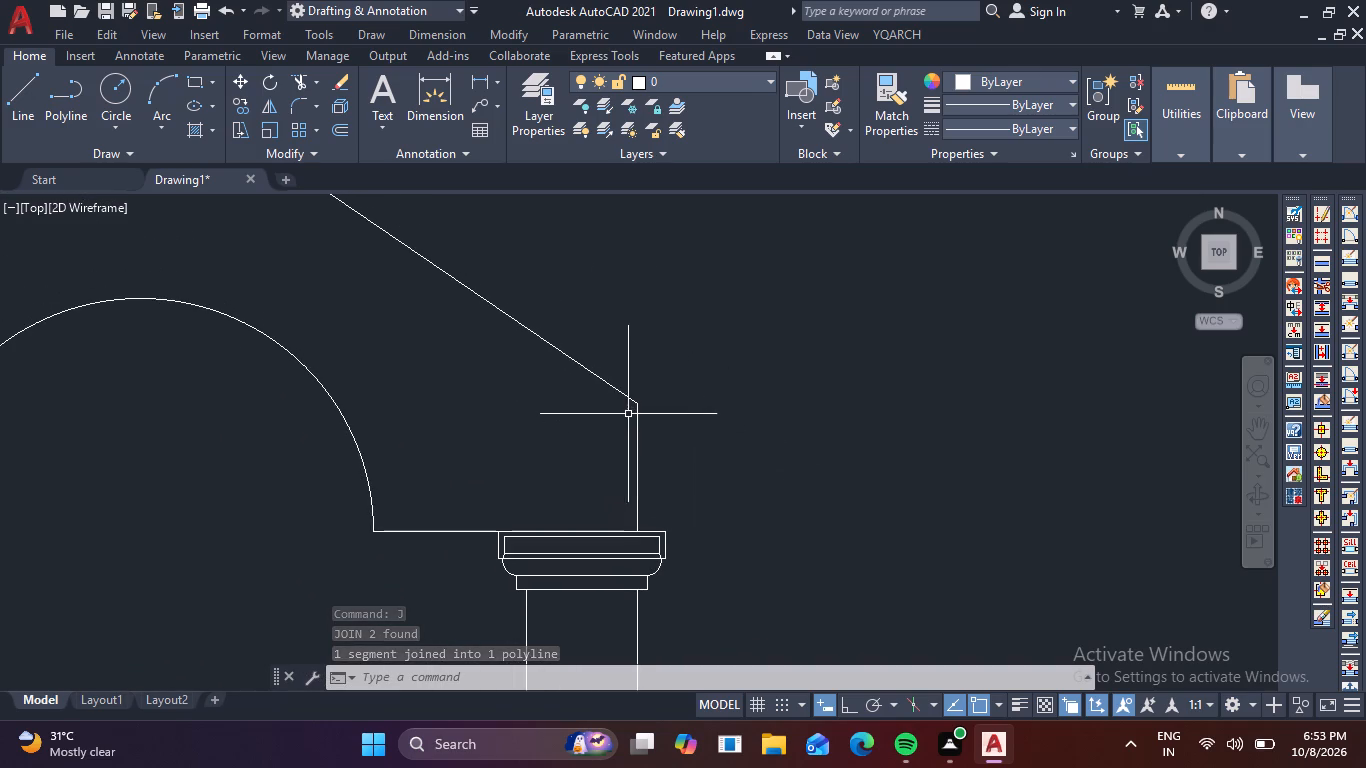
{"action": "type", "text": "l"}
{"action": "key", "text": "space"}
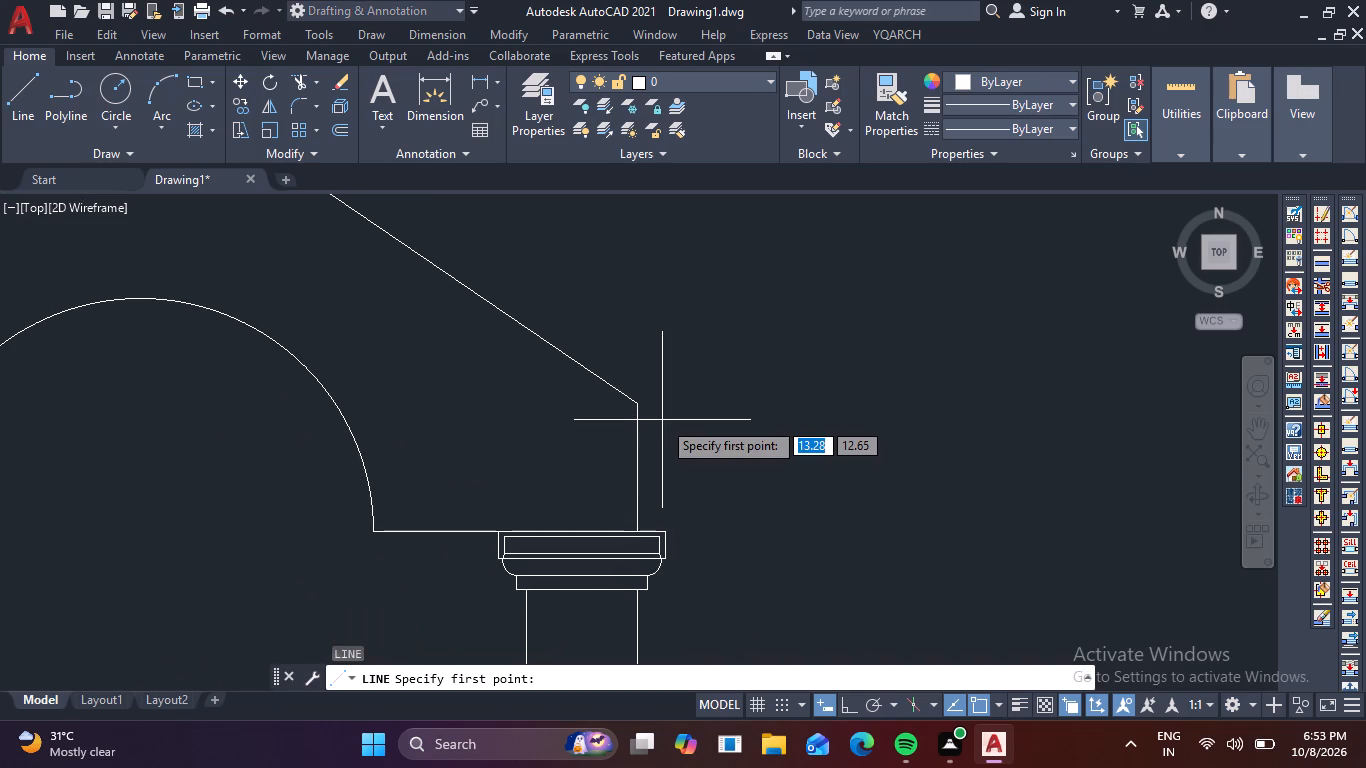
{"action": "left_click", "coordinate": [631, 409]}
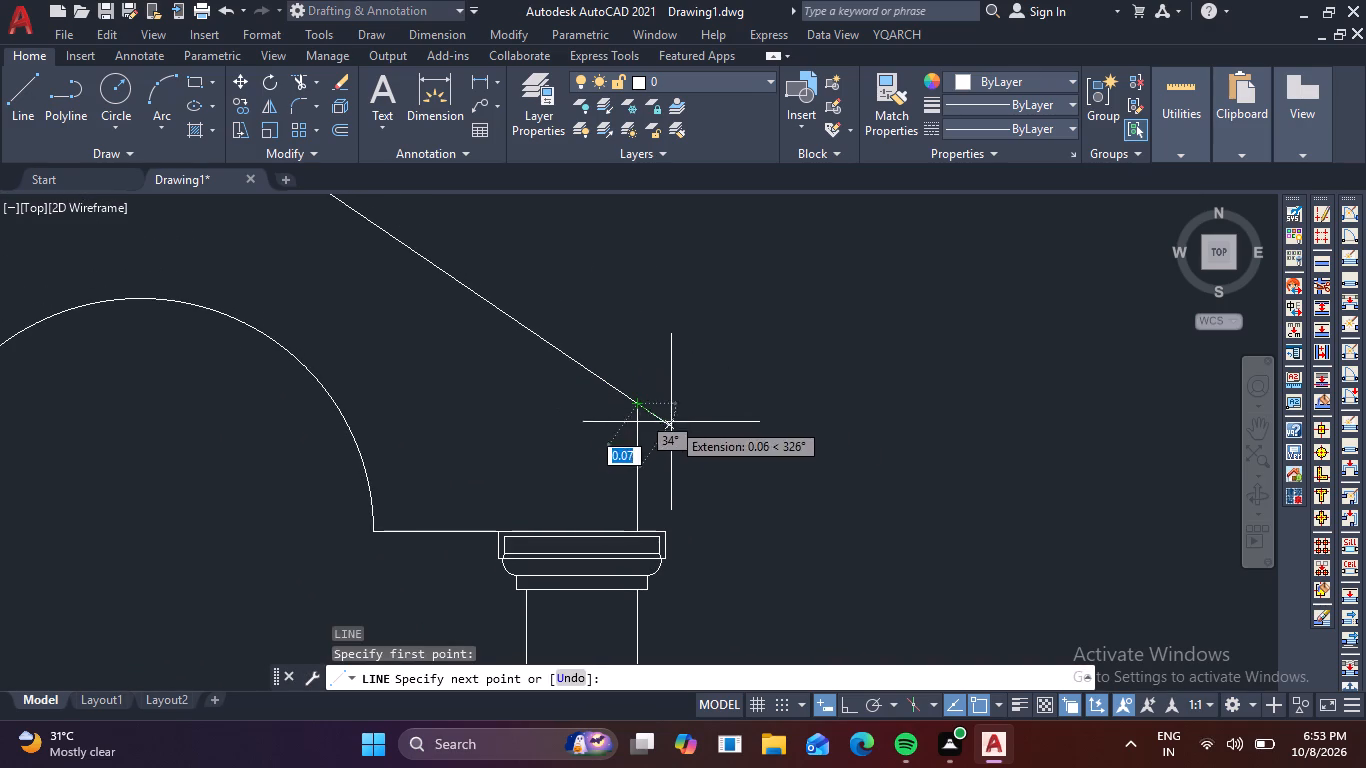
{"action": "type", "text": ".1o"}
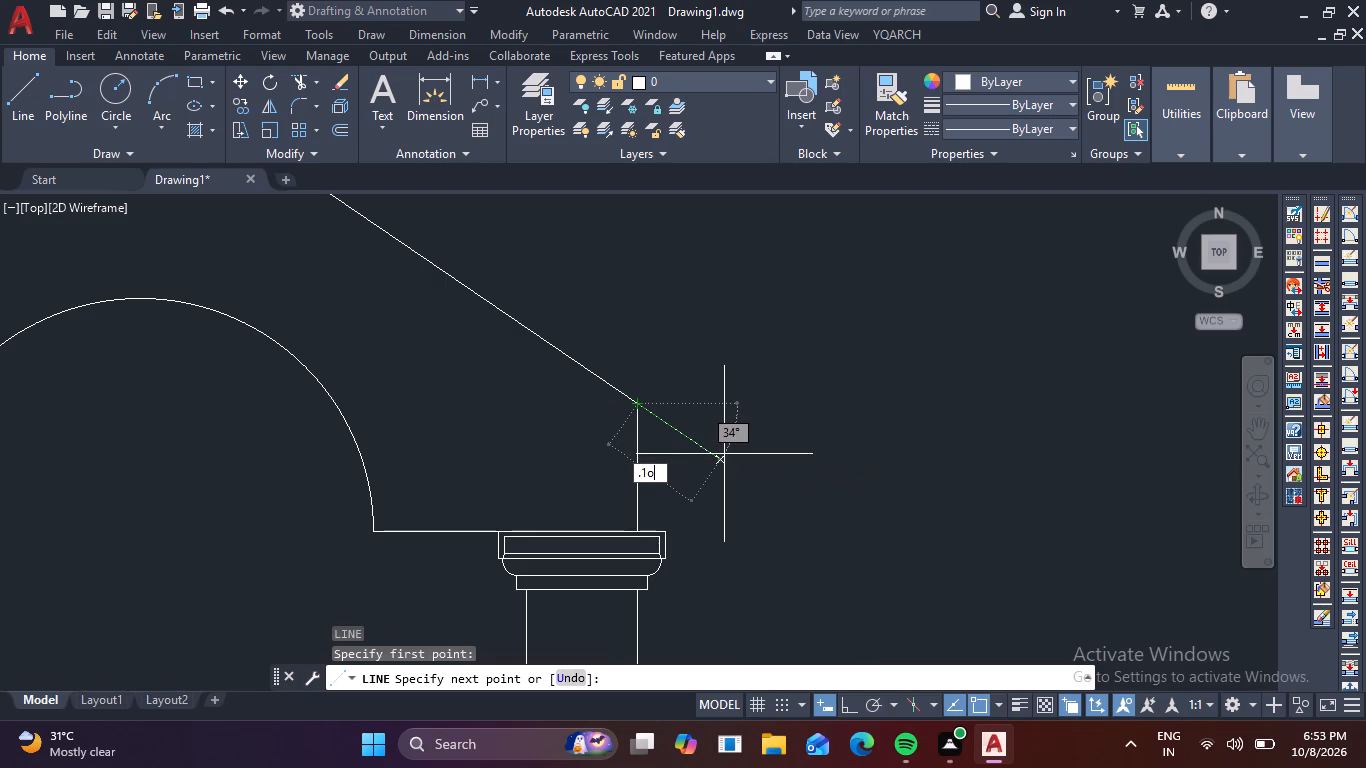
{"action": "key", "text": "BackSpace"}
{"action": "key", "text": "0"}
{"action": "key", "text": "Return"}
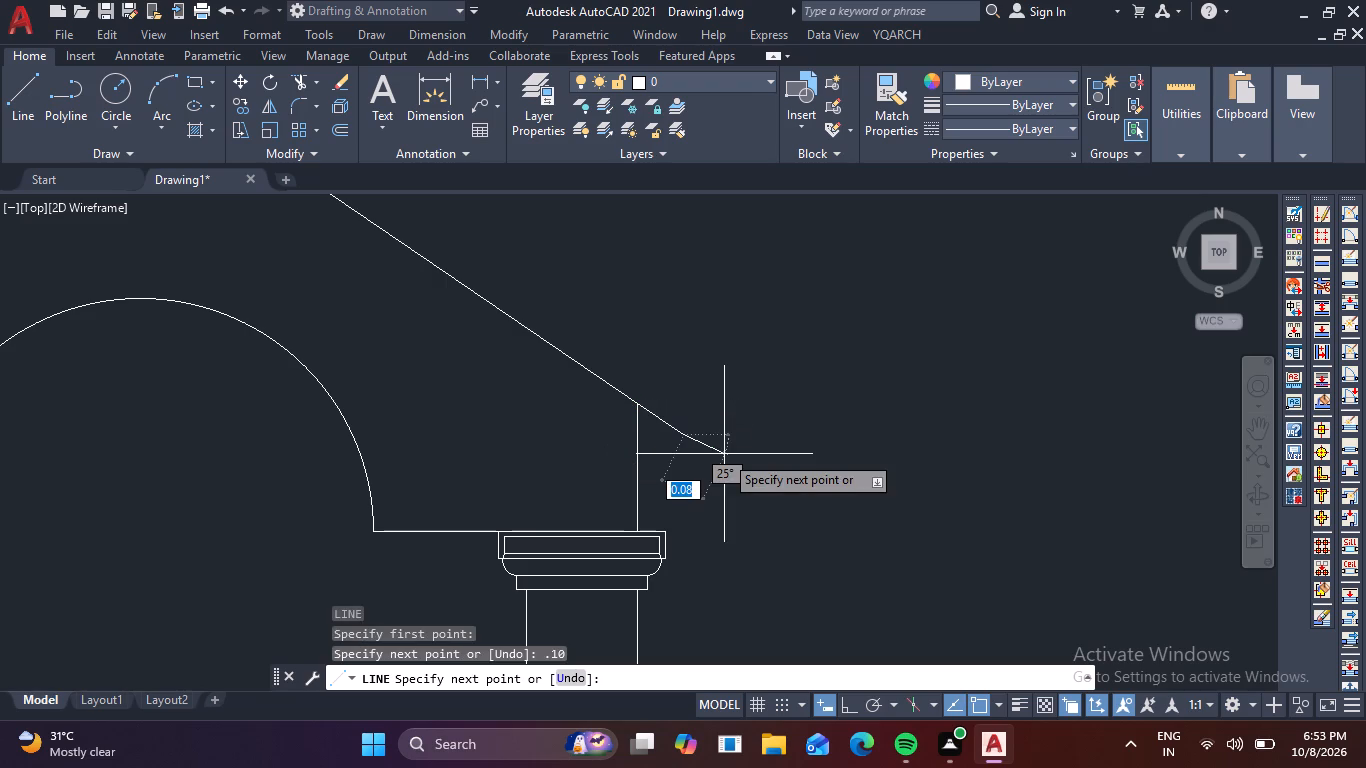
{"action": "key", "text": "Escape"}
Join the short right eave extension to the gable polyline.
{"action": "scroll", "coordinate": [749, 417], "scroll_direction": "down", "scroll_amount": 3}
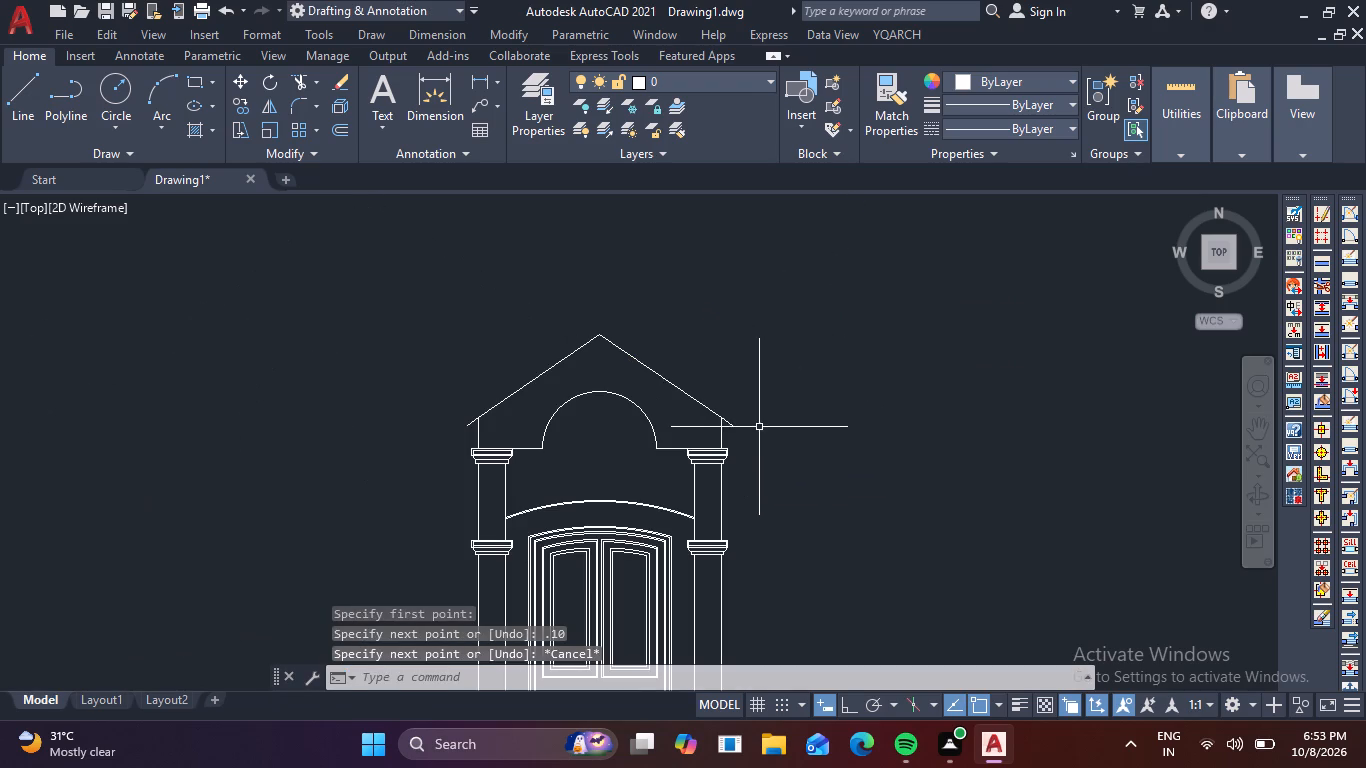
{"action": "left_click", "coordinate": [609, 363]}
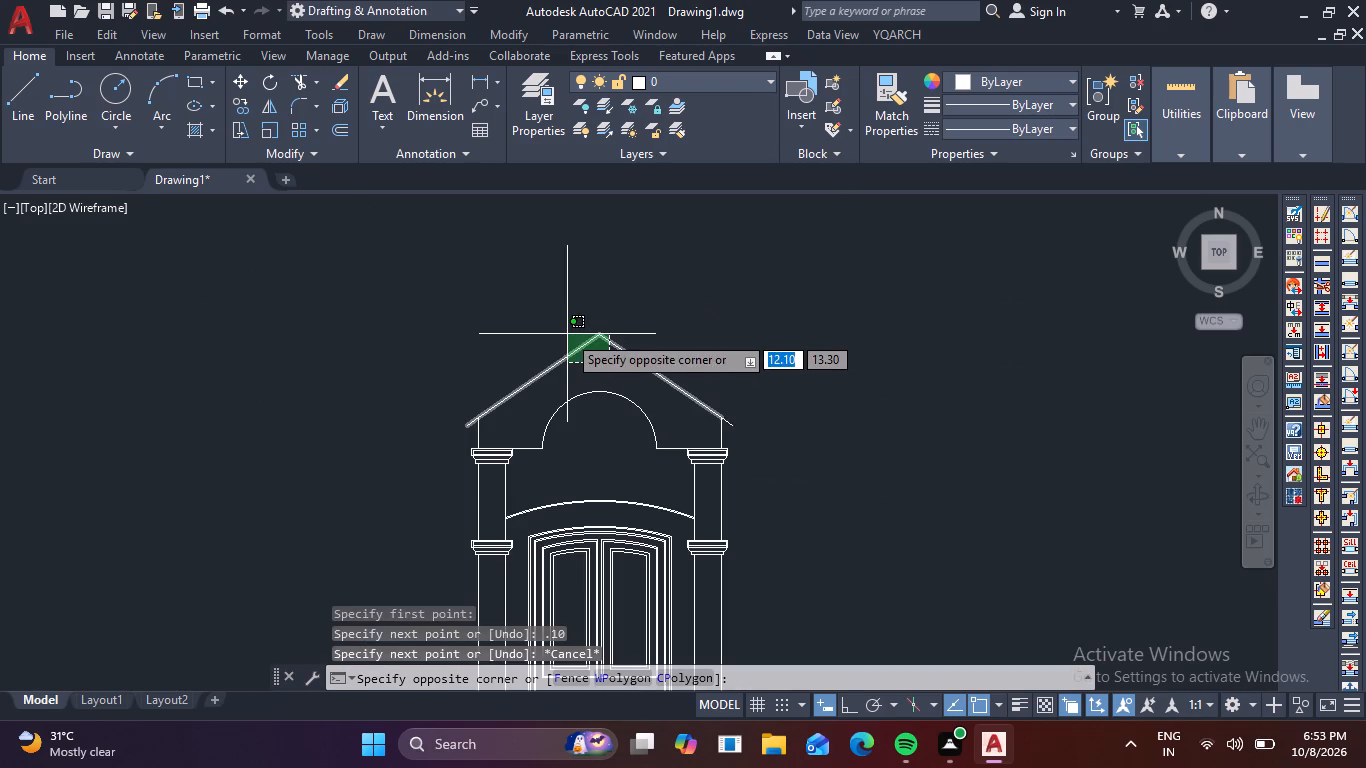
{"action": "left_click", "coordinate": [551, 307]}
{"action": "scroll", "coordinate": [737, 443], "scroll_direction": "up", "scroll_amount": 2}
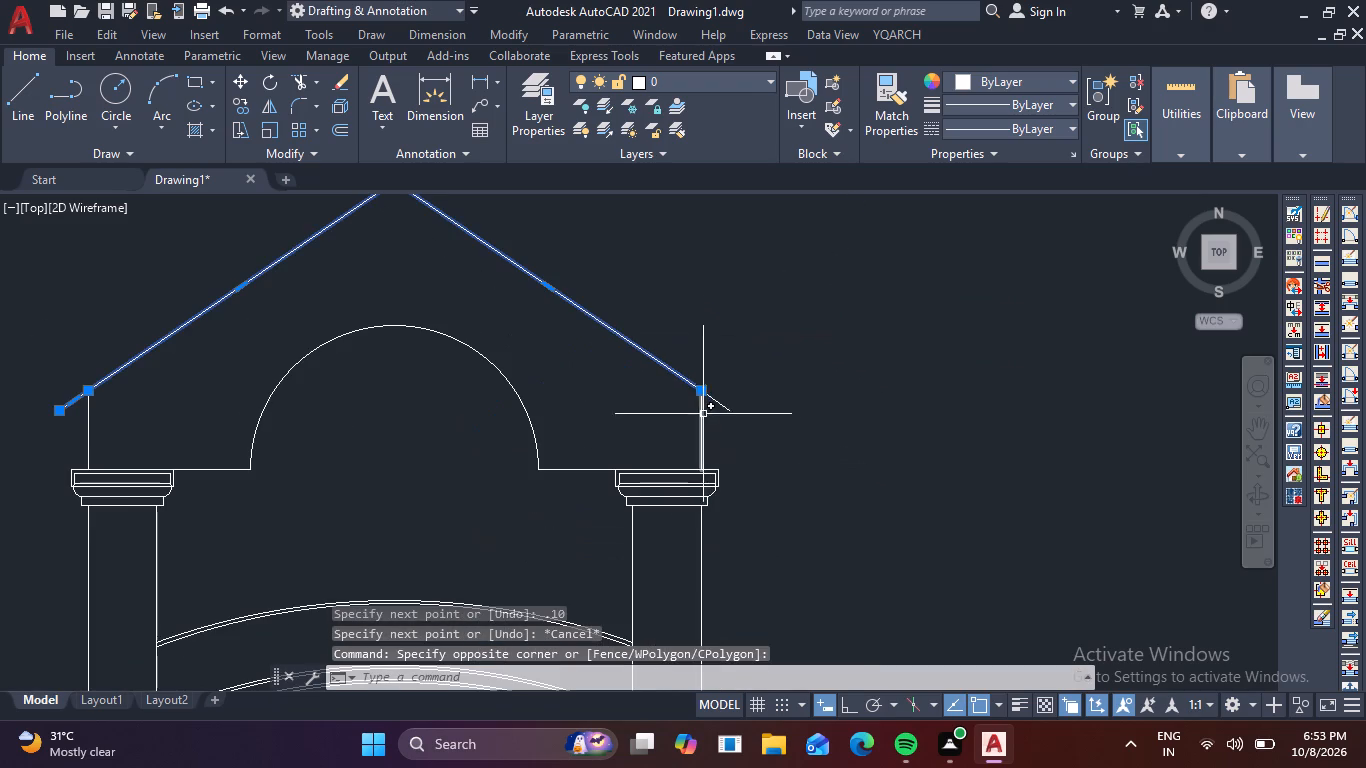
{"action": "left_click", "coordinate": [726, 407]}
{"action": "key", "text": "j"}
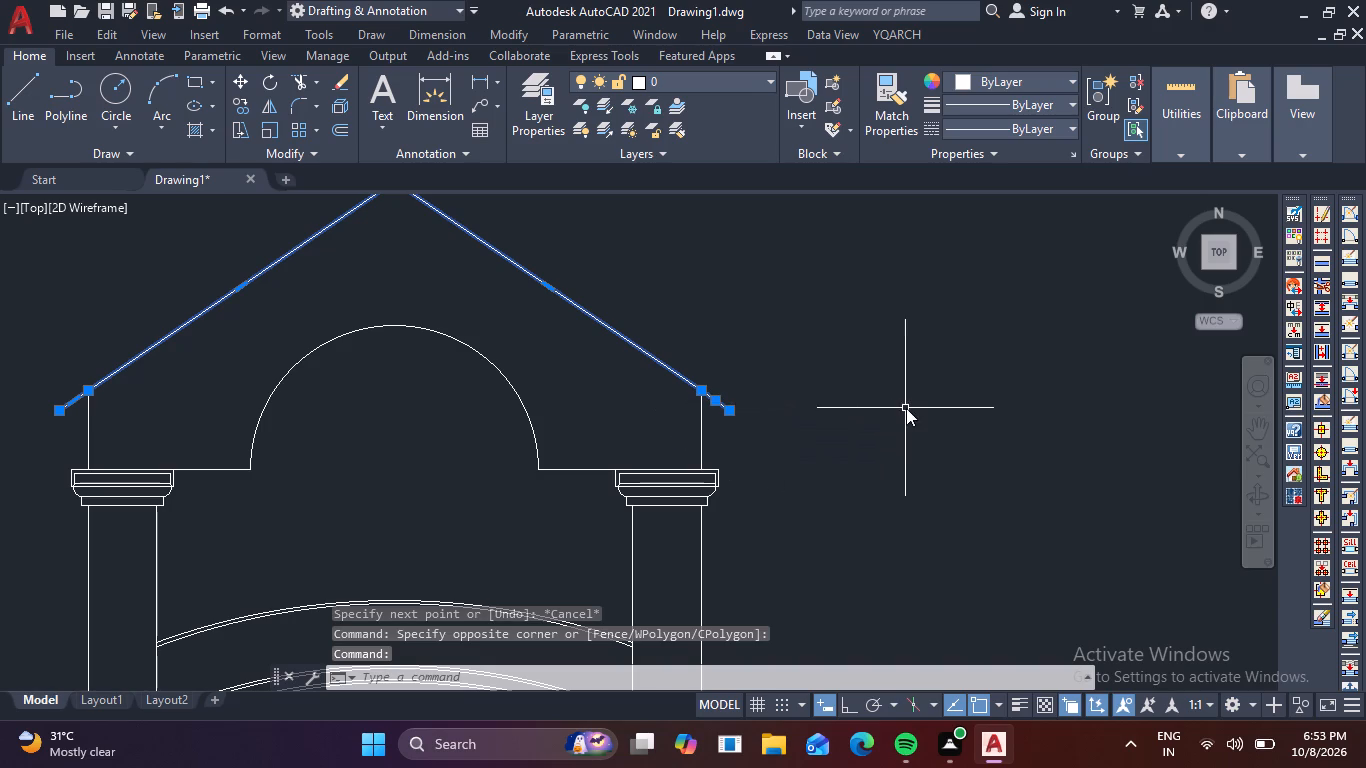
{"action": "key", "text": "space"}
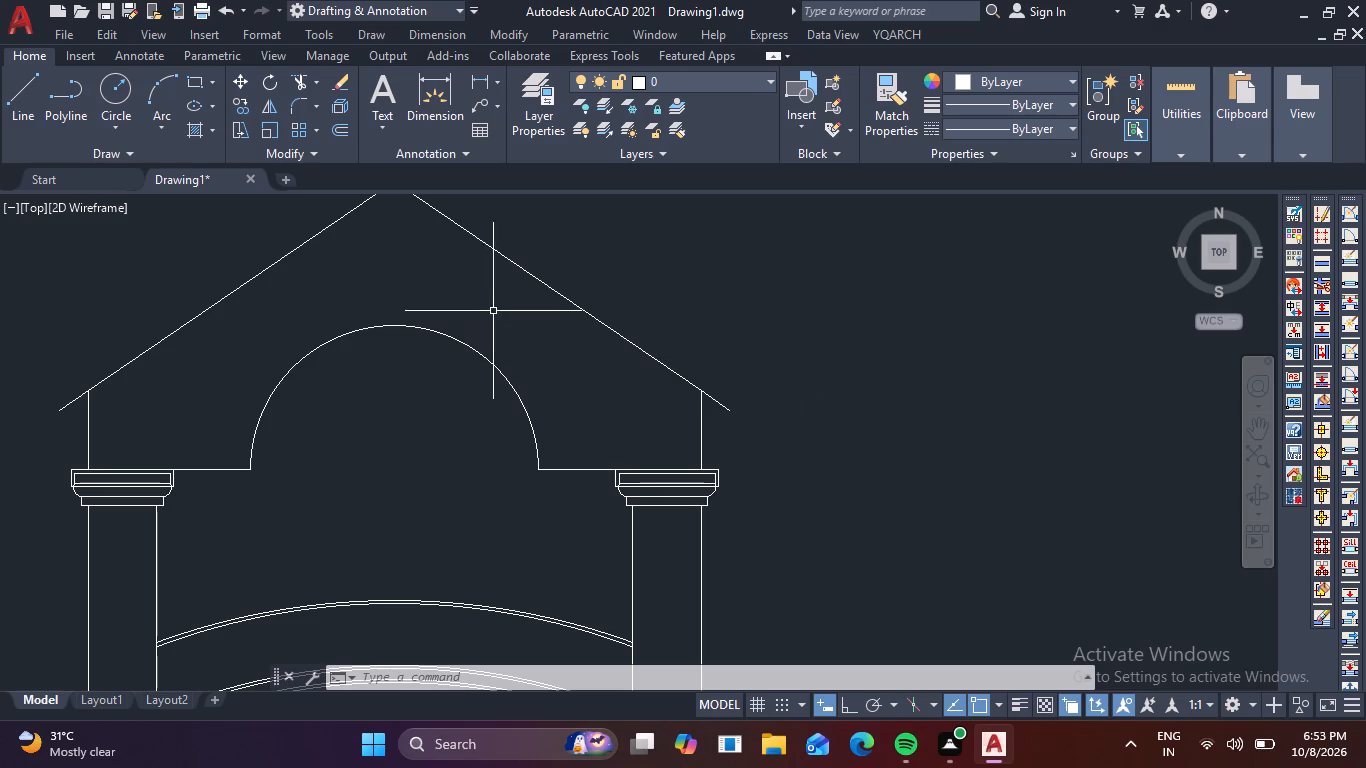
Offset the gable polyline outward by 0.1 m.
{"action": "middle_click_drag", "start_coordinate": [542, 323], "coordinate": [566, 394]}
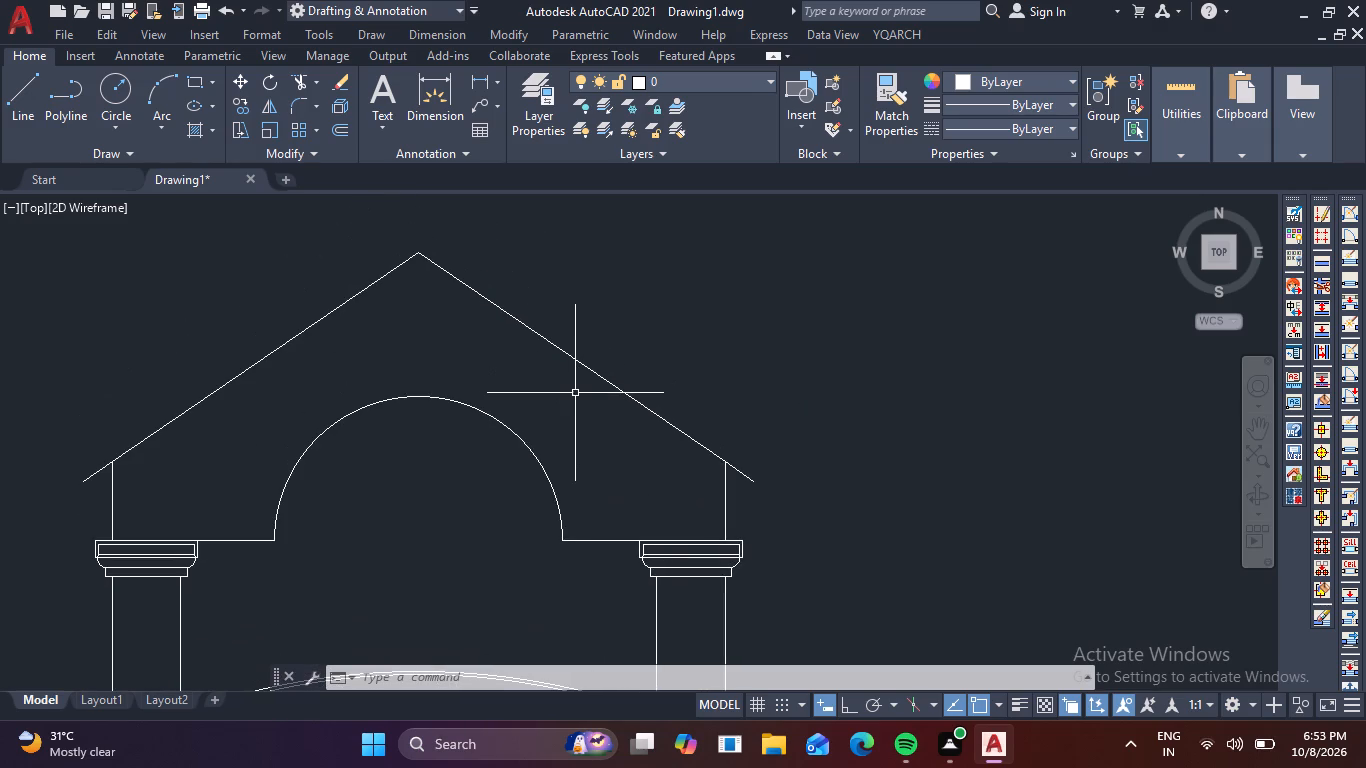
{"action": "key", "text": "o"}
{"action": "key", "text": "Return"}
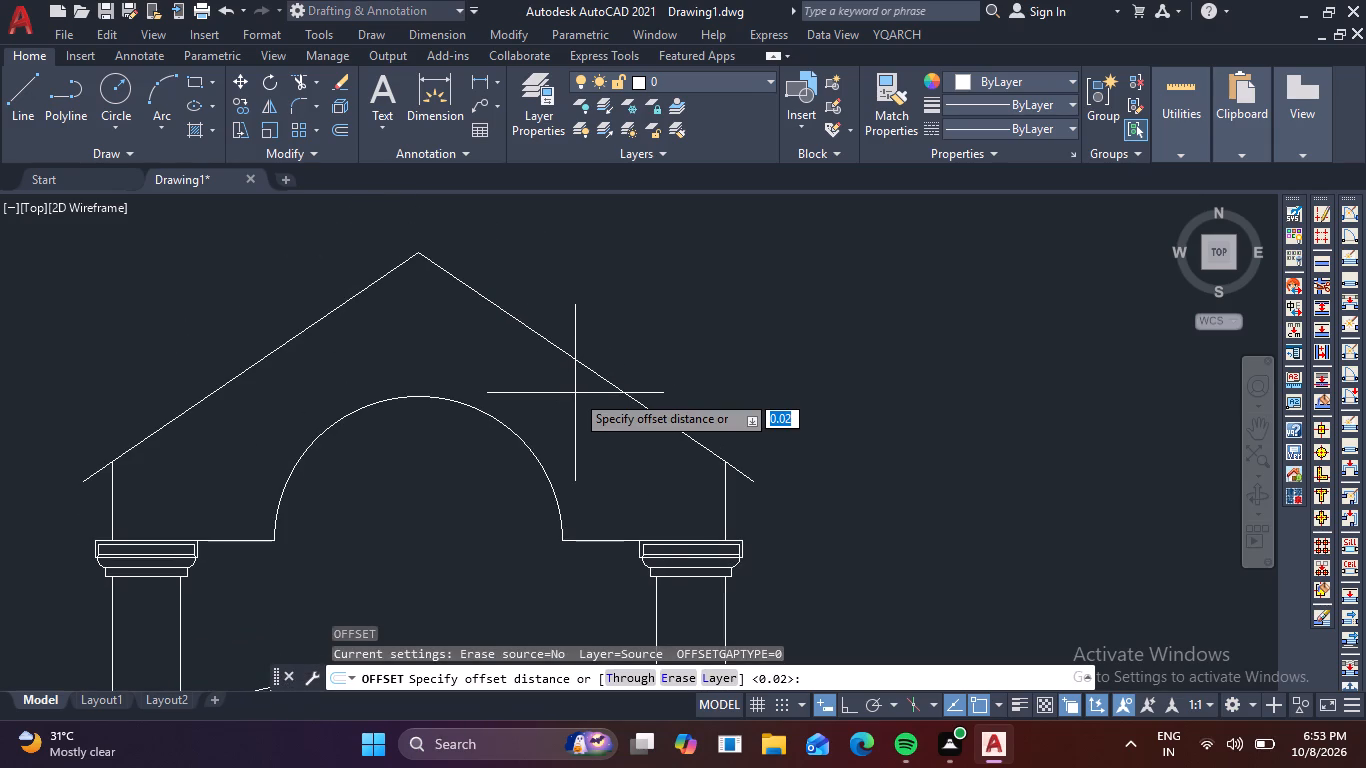
{"action": "key", "text": "1"}
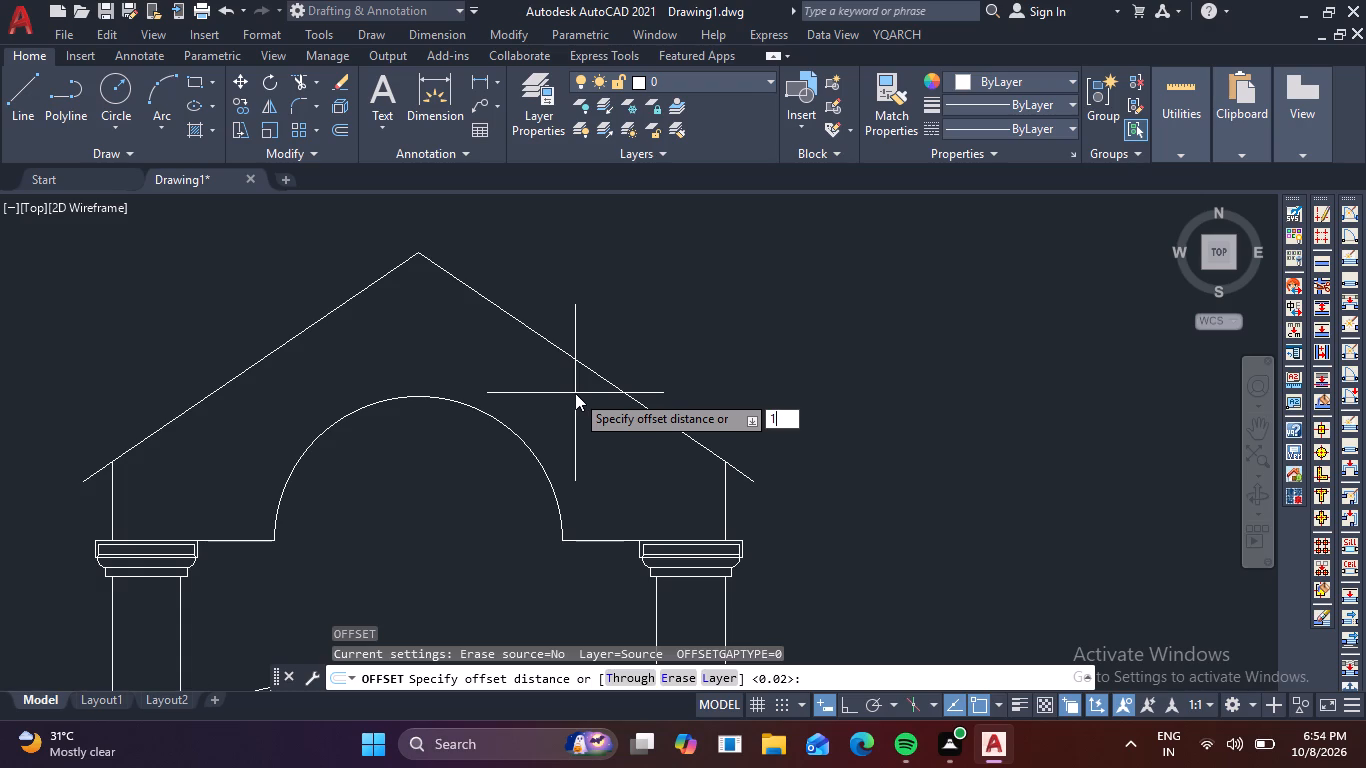
{"action": "key", "text": "BackSpace"}
{"action": "type", "text": ".1"}
{"action": "key", "text": "Return"}
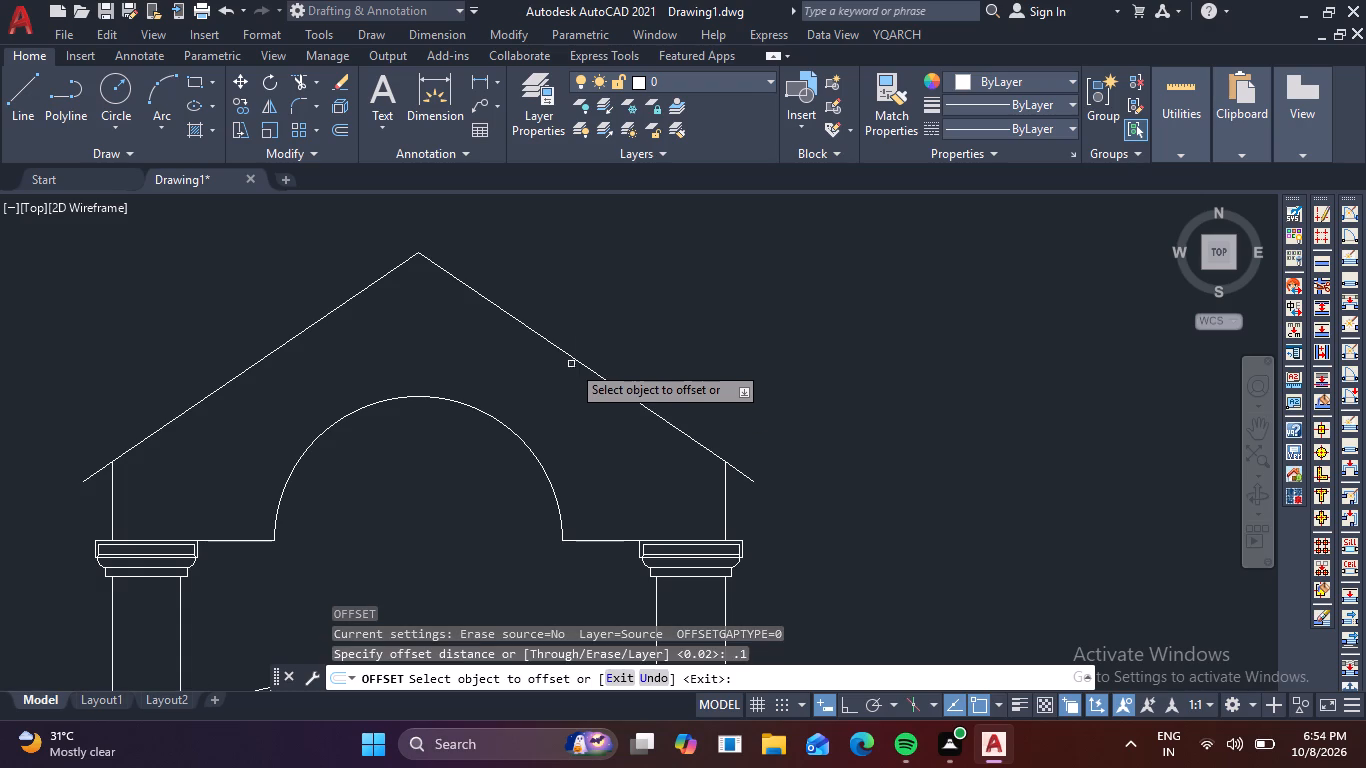
{"action": "left_click", "coordinate": [583, 361]}
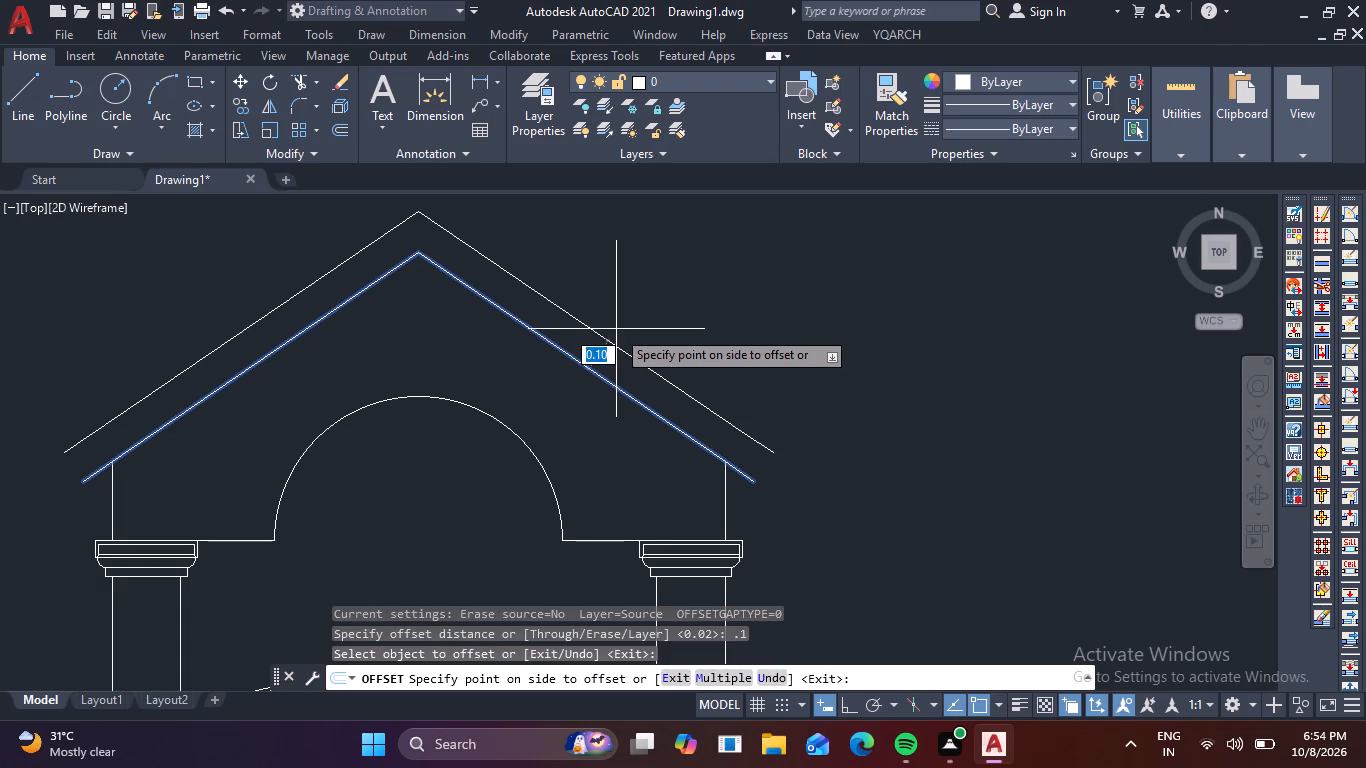
{"action": "left_click", "coordinate": [616, 329]}
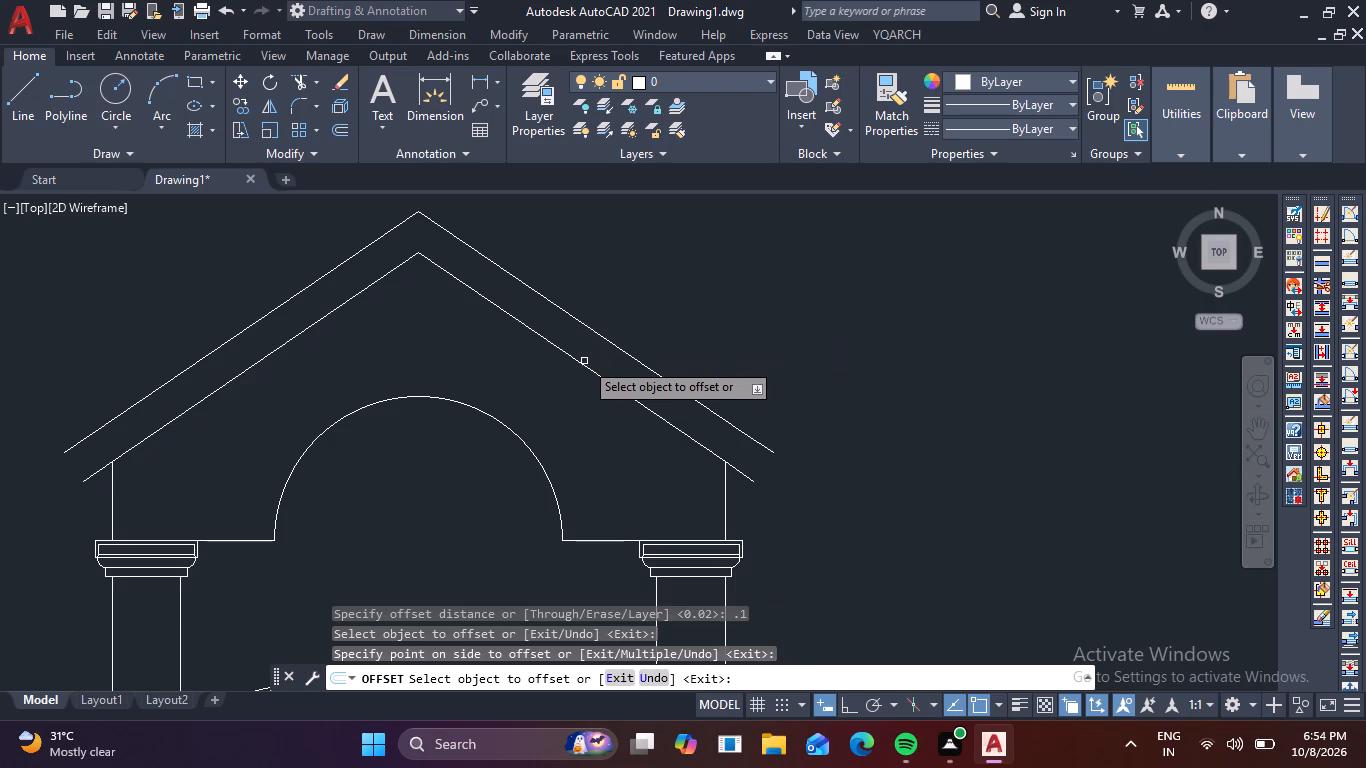
Draw a line closing the left eave end between the outer and inner gable polylines.
{"action": "left_click", "coordinate": [130, 410]}
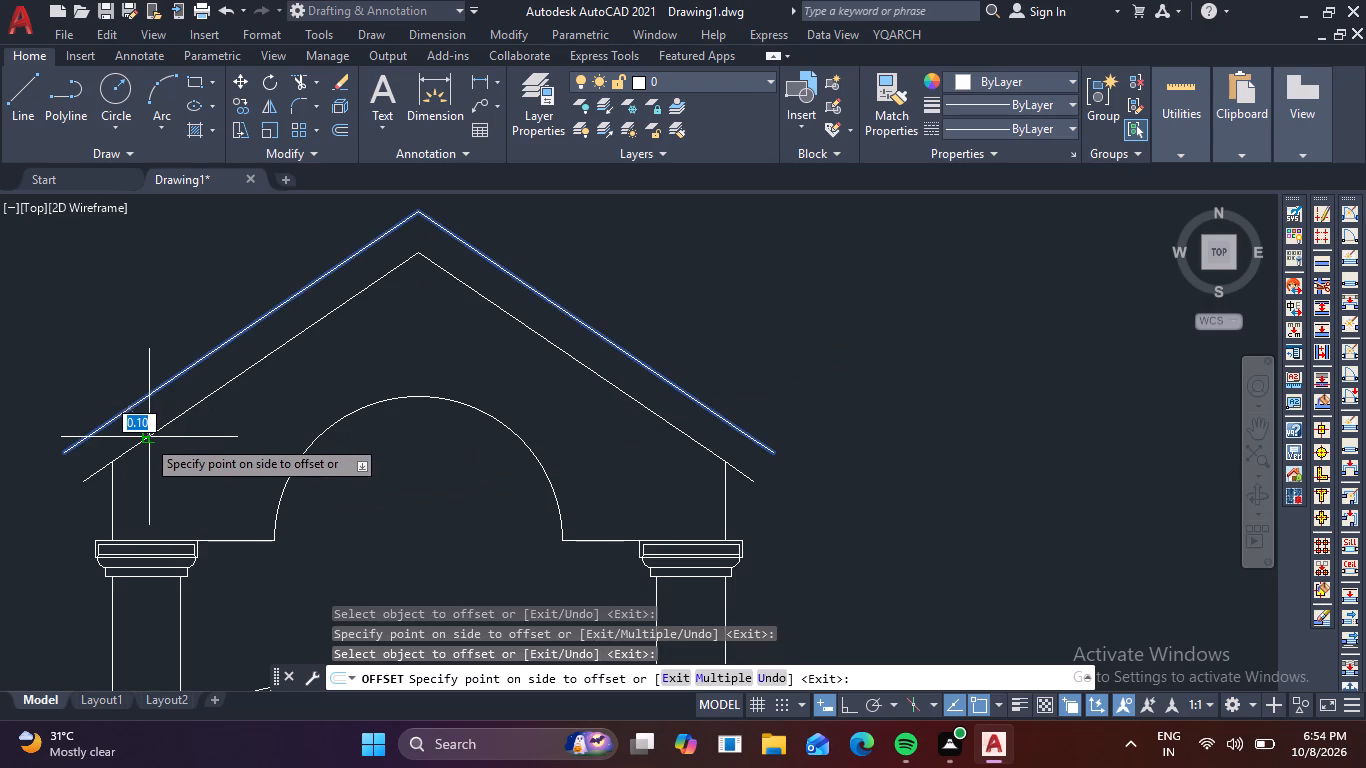
{"action": "key", "text": "Escape"}
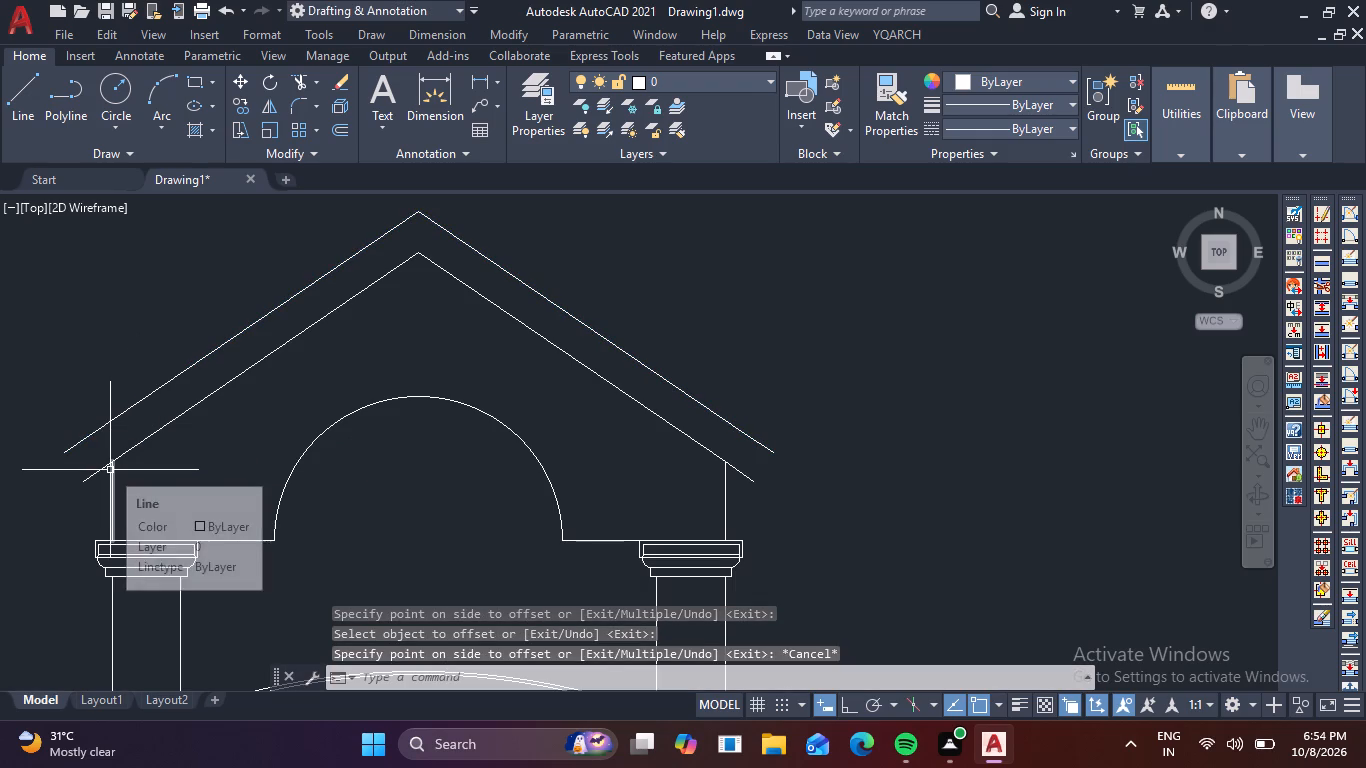
{"action": "key", "text": "l"}
{"action": "key", "text": "space"}
{"action": "scroll", "coordinate": [58, 454], "scroll_direction": "up", "scroll_amount": 1}
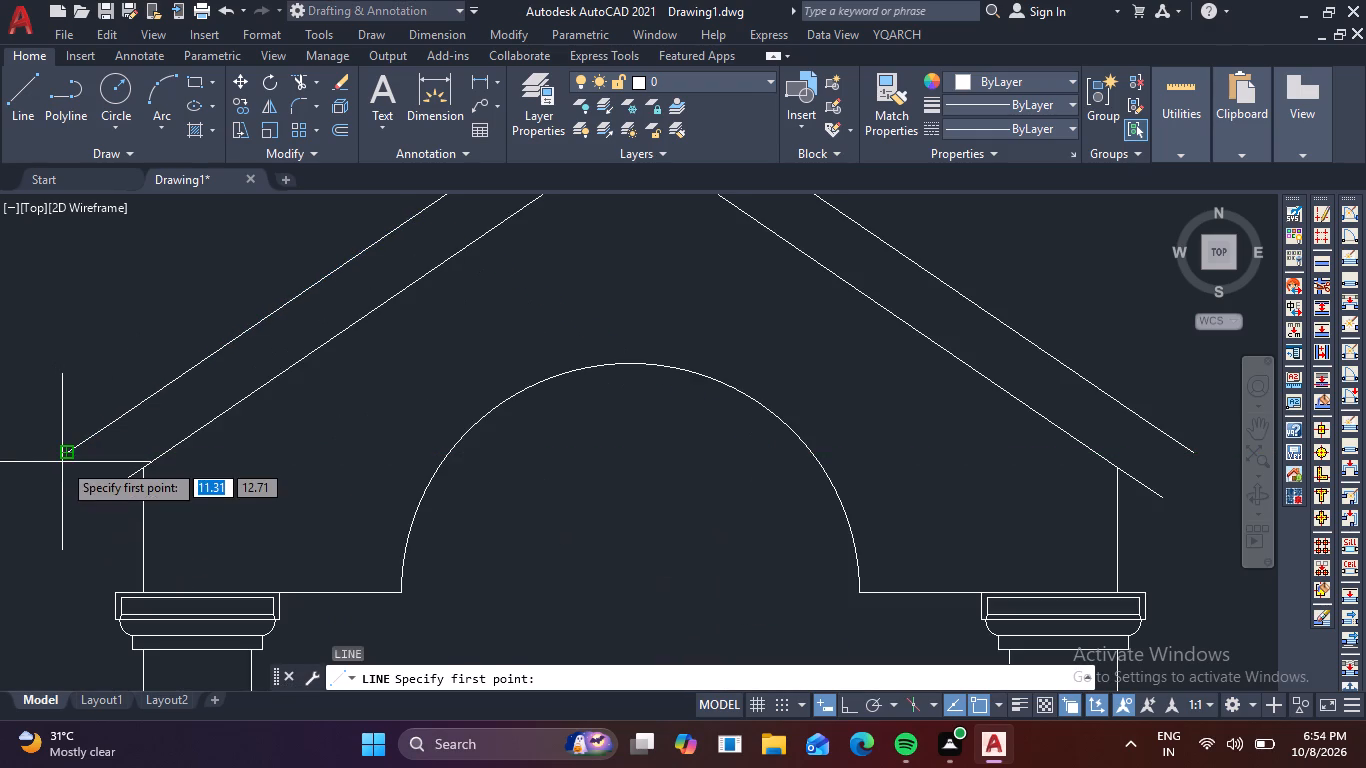
{"action": "left_click", "coordinate": [62, 459]}
{"action": "left_click", "coordinate": [91, 498]}
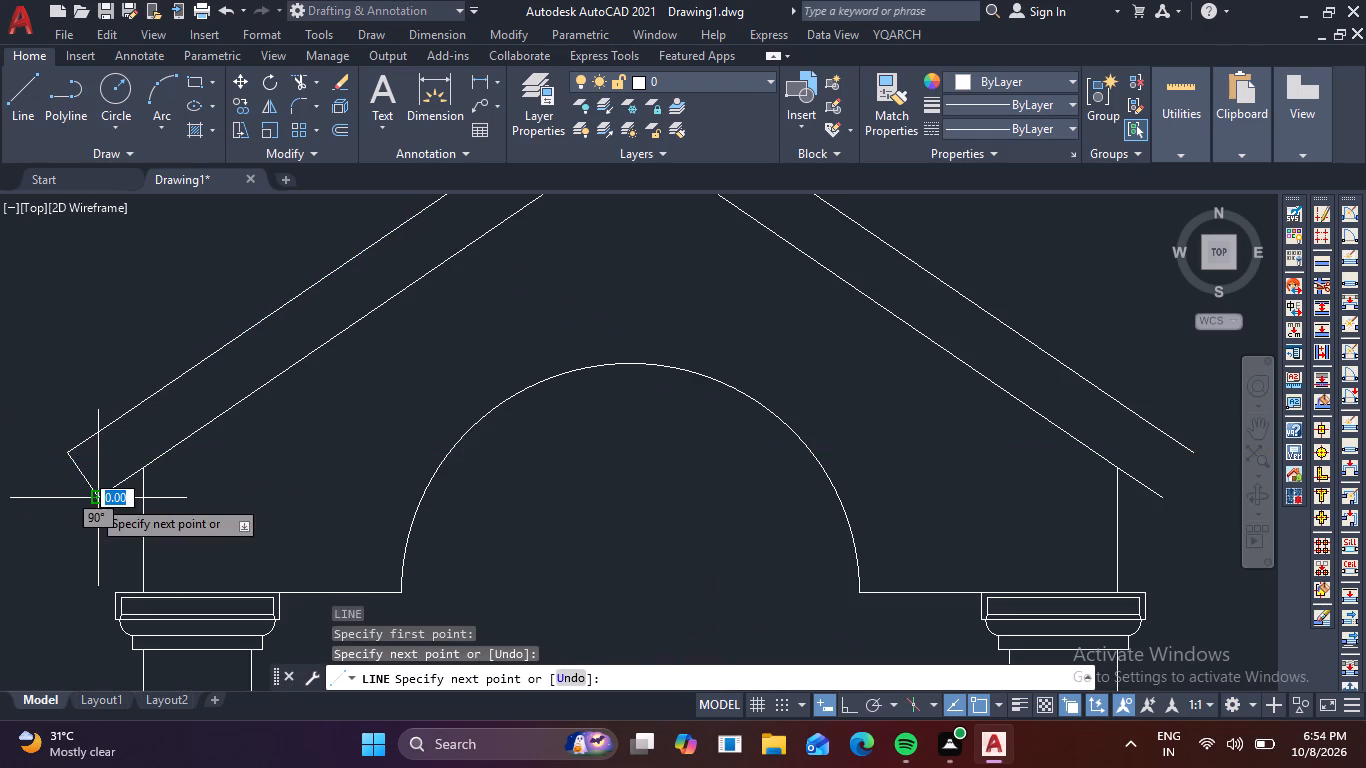
{"action": "key", "text": "space"}
{"action": "scroll", "coordinate": [533, 471], "scroll_direction": "down", "scroll_amount": 1}
Draw a line closing the right eave end between the outer and inner gable polylines.
{"action": "key", "text": "space"}
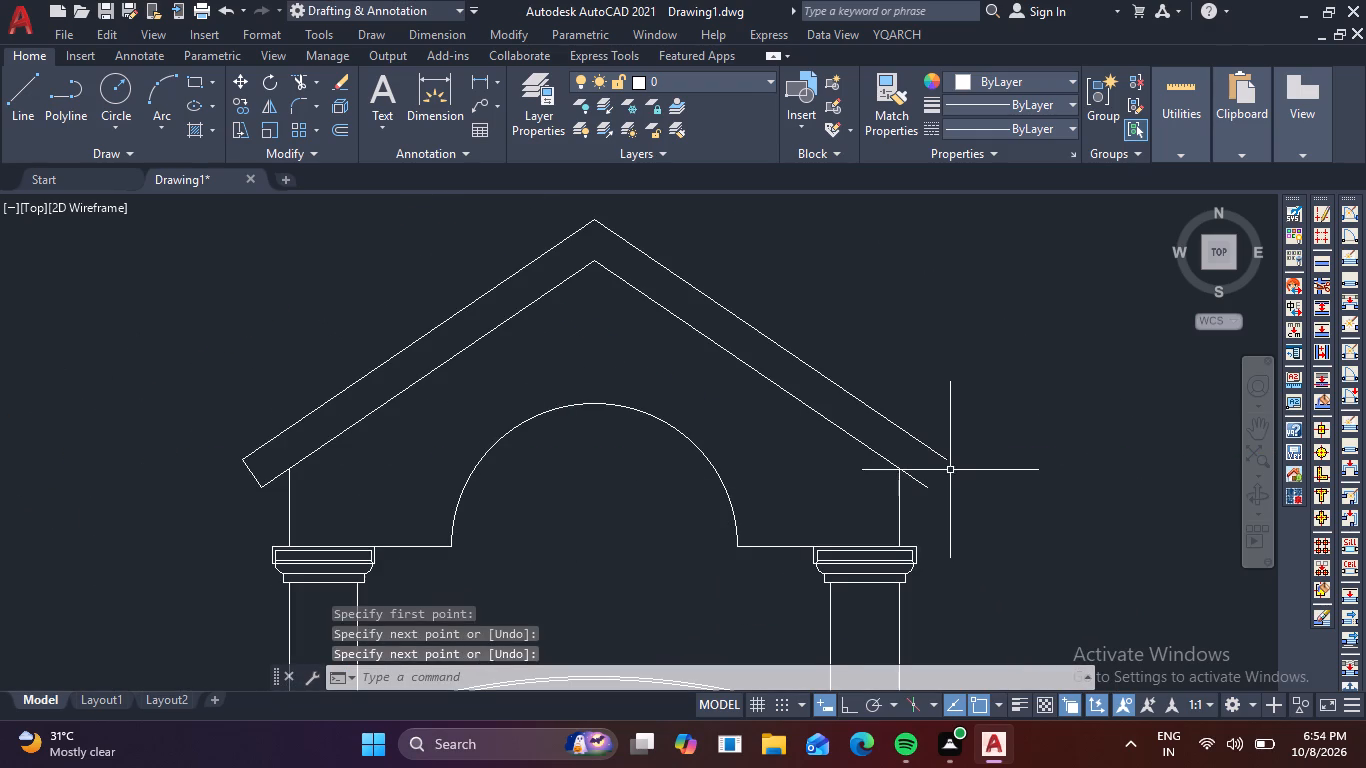
{"action": "scroll", "coordinate": [921, 474], "scroll_direction": "up", "scroll_amount": 3}
{"action": "left_click", "coordinate": [996, 430]}
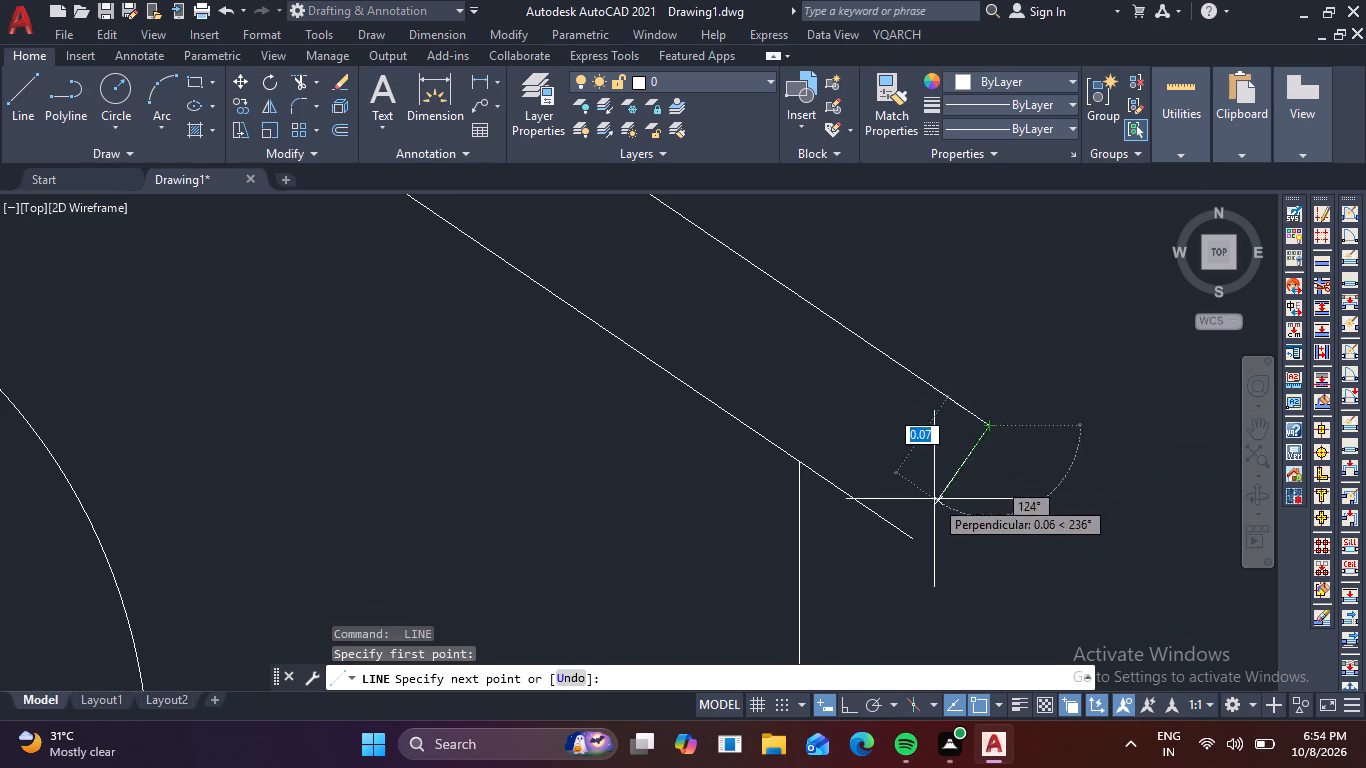
{"action": "left_click", "coordinate": [905, 540]}
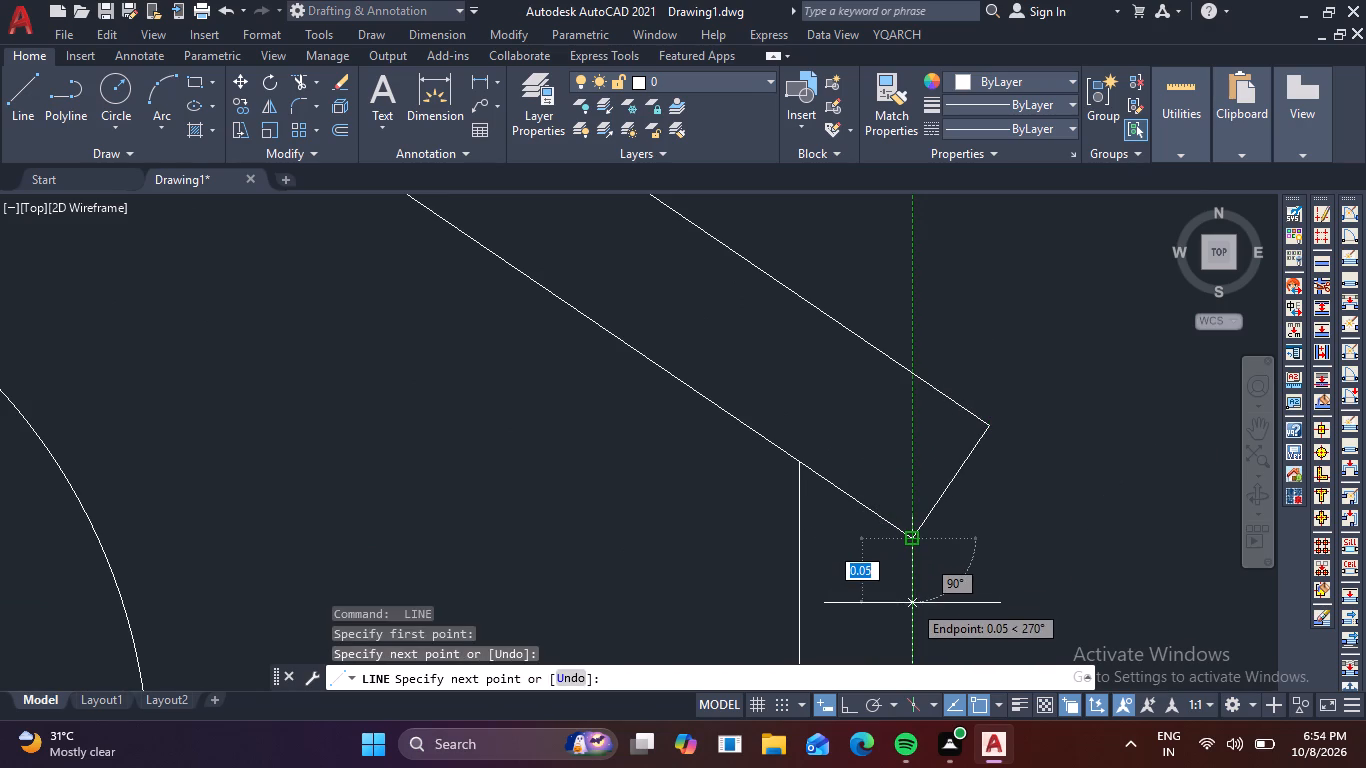
{"action": "key", "text": "space"}
Join both gable polylines and the two eave end lines into one closed polyline.
{"action": "scroll", "coordinate": [809, 575], "scroll_direction": "down", "scroll_amount": 4}
{"action": "middle_click_drag", "start_coordinate": [729, 538], "coordinate": [737, 490]}
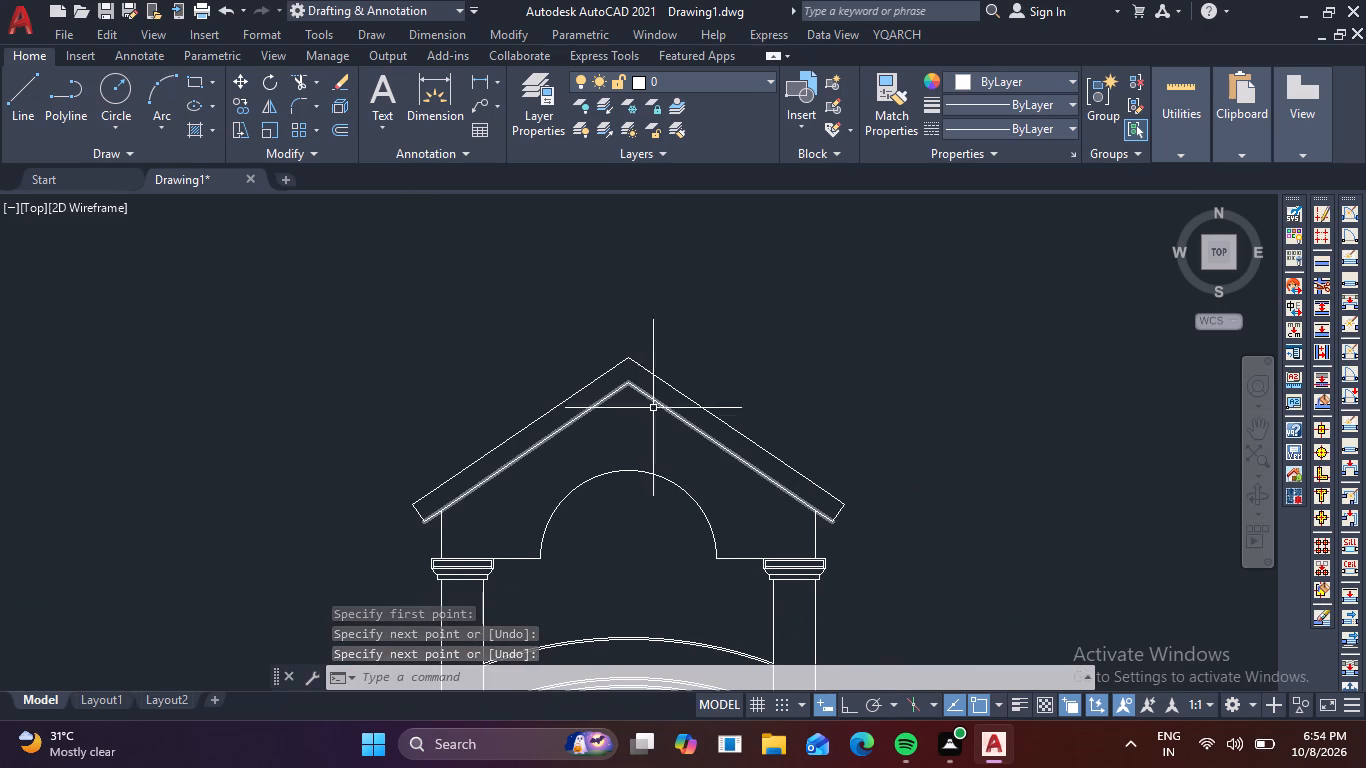
{"action": "left_click", "coordinate": [868, 515]}
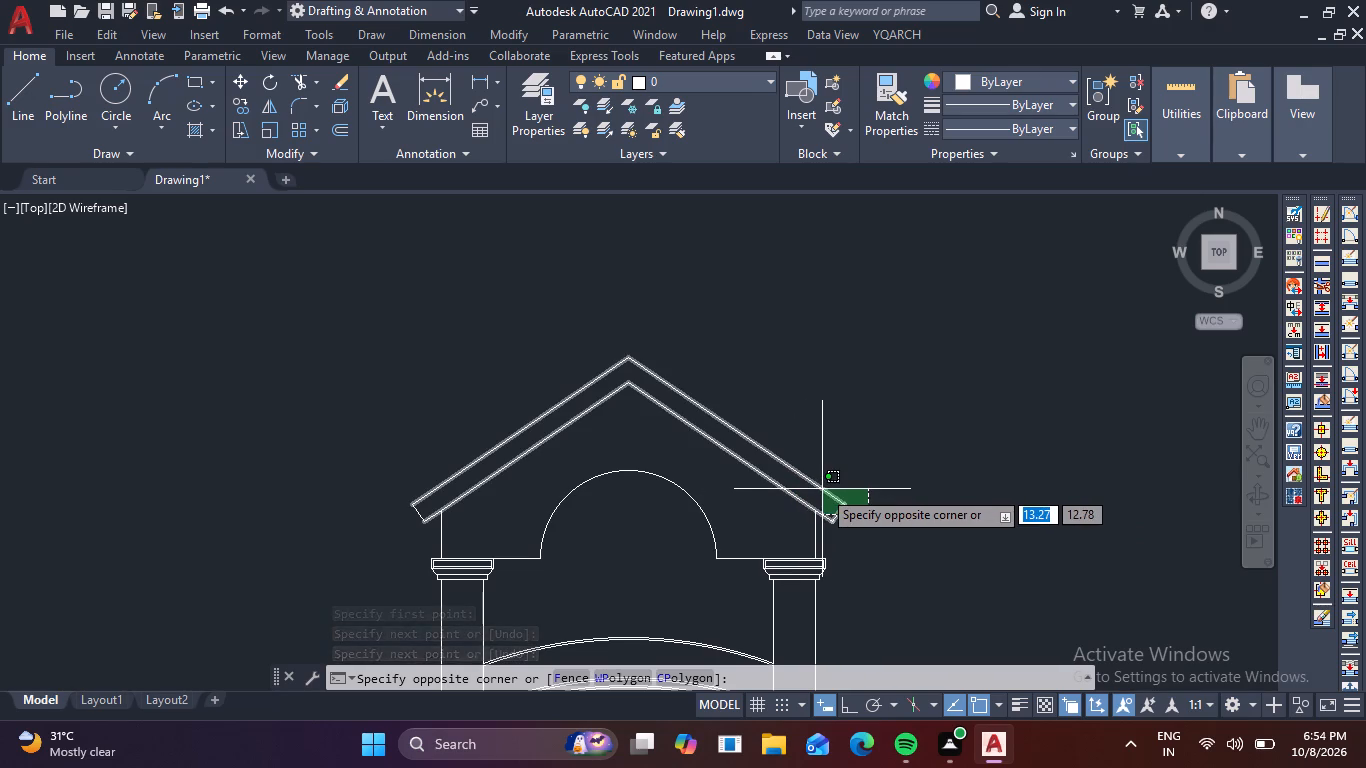
{"action": "left_click", "coordinate": [822, 489]}
{"action": "scroll", "coordinate": [424, 515], "scroll_direction": "up", "scroll_amount": 2}
{"action": "left_click", "coordinate": [415, 506]}
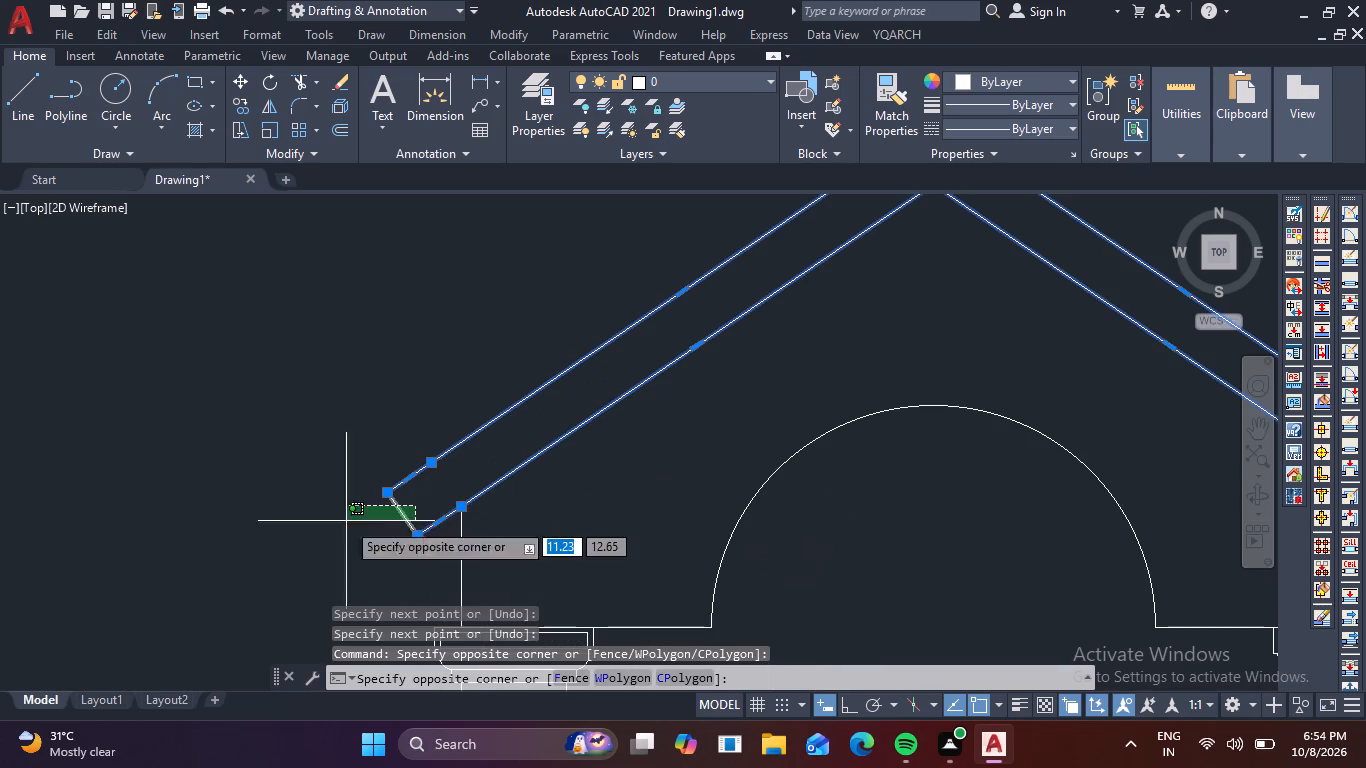
{"action": "left_click", "coordinate": [346, 521]}
{"action": "key", "text": "j"}
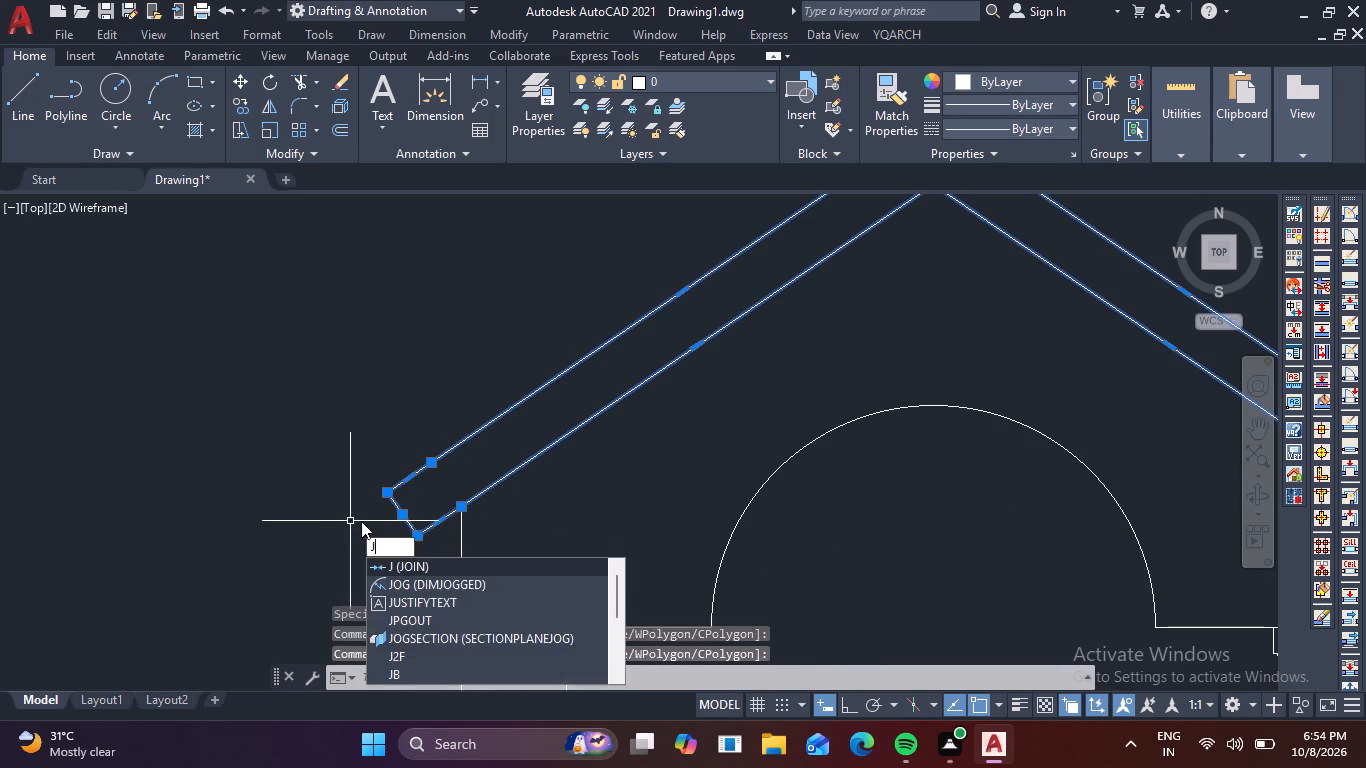
{"action": "key", "text": "space"}
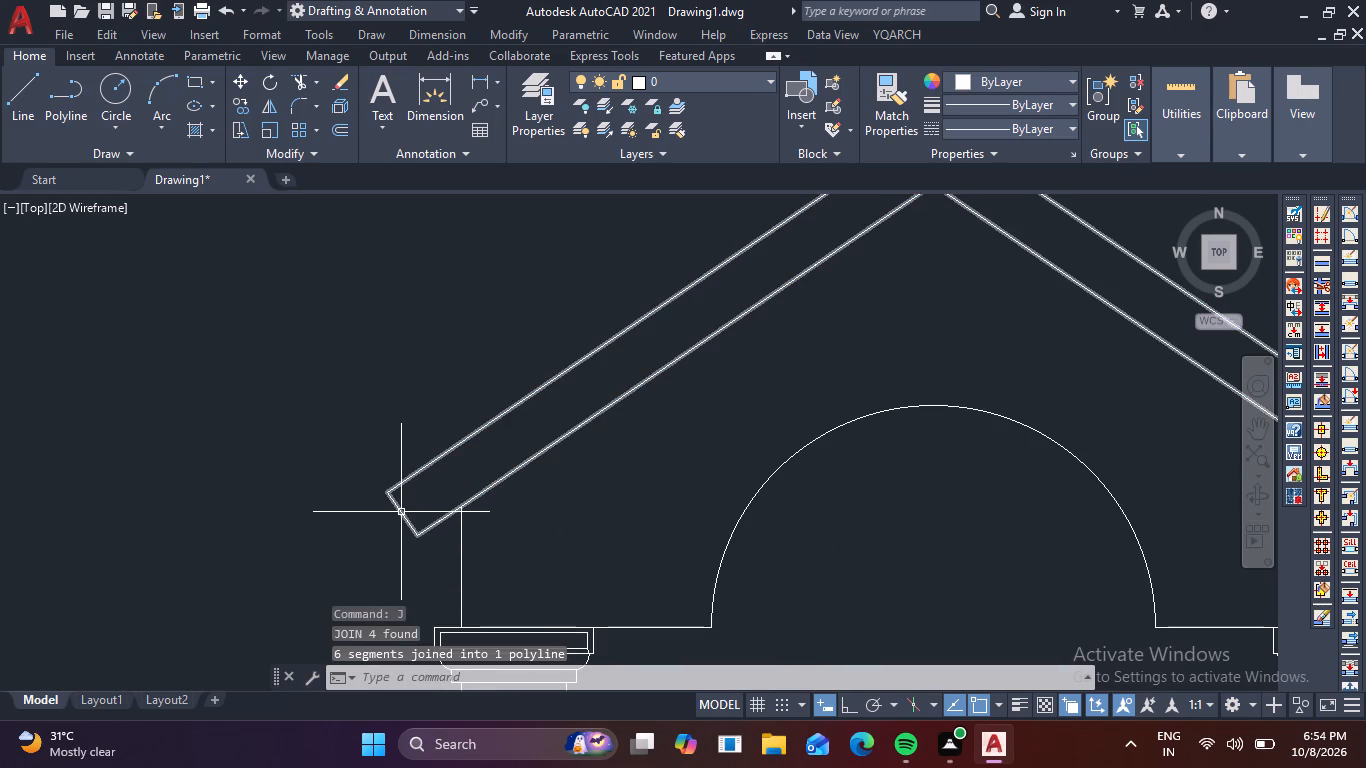
Offset the closed gable roof polyline inward by 0.02 m.
{"action": "key", "text": "o"}
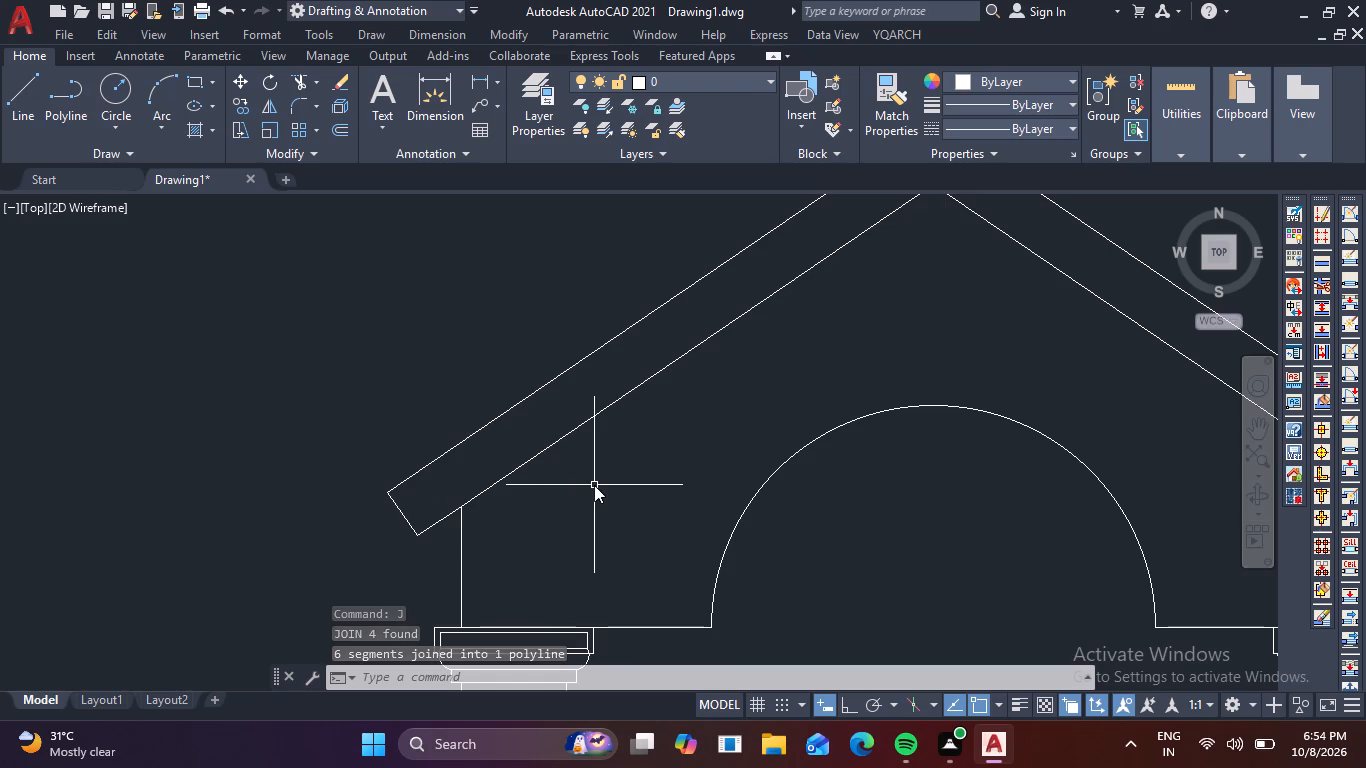
{"action": "key", "text": "Return"}
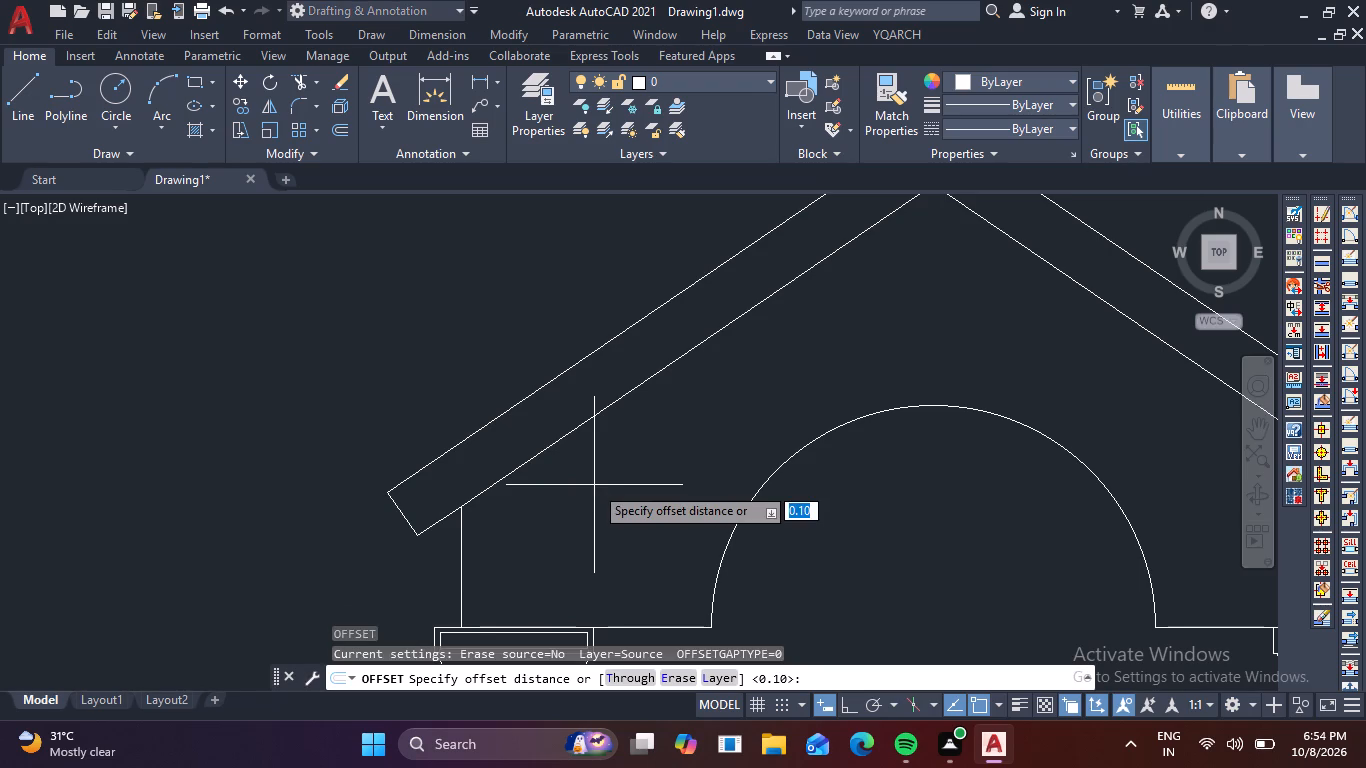
{"action": "type", "text": ".02"}
{"action": "key", "text": "Return"}
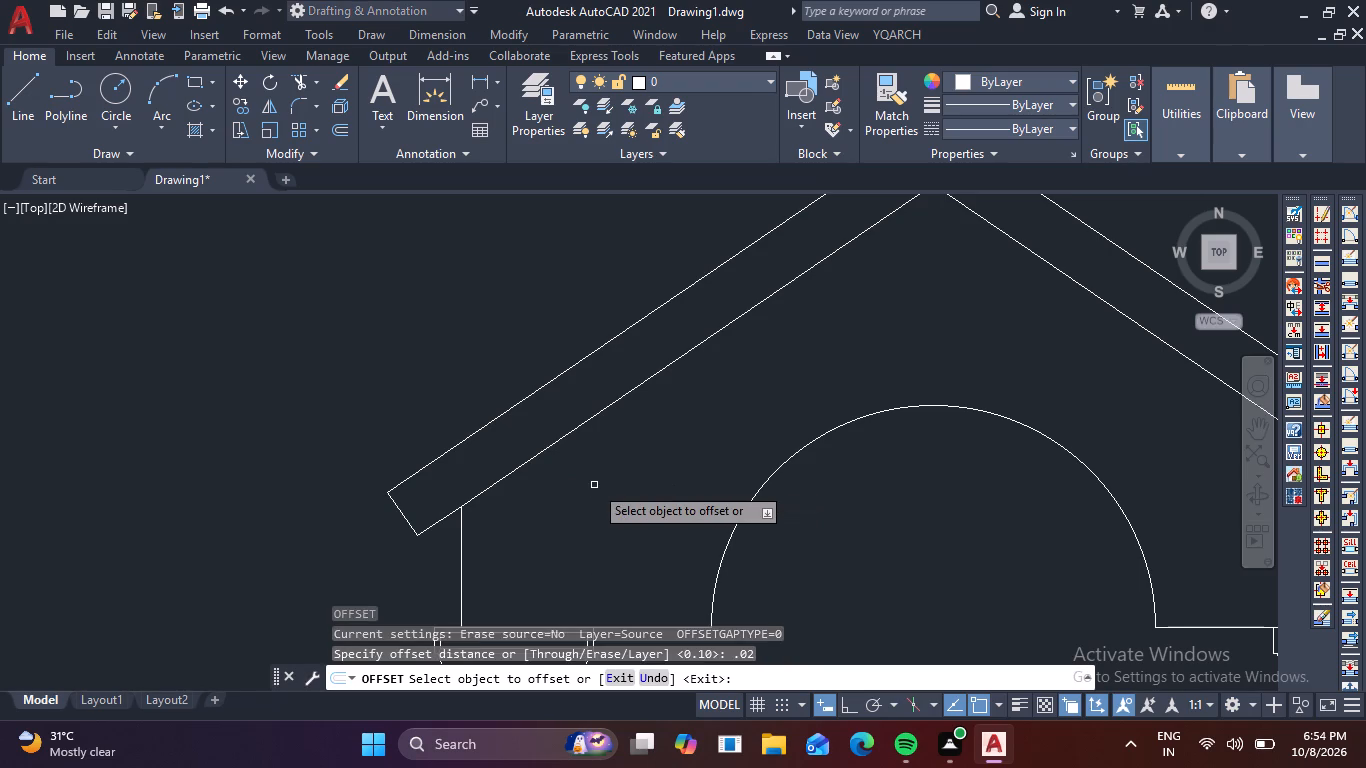
{"action": "left_click", "coordinate": [463, 445]}
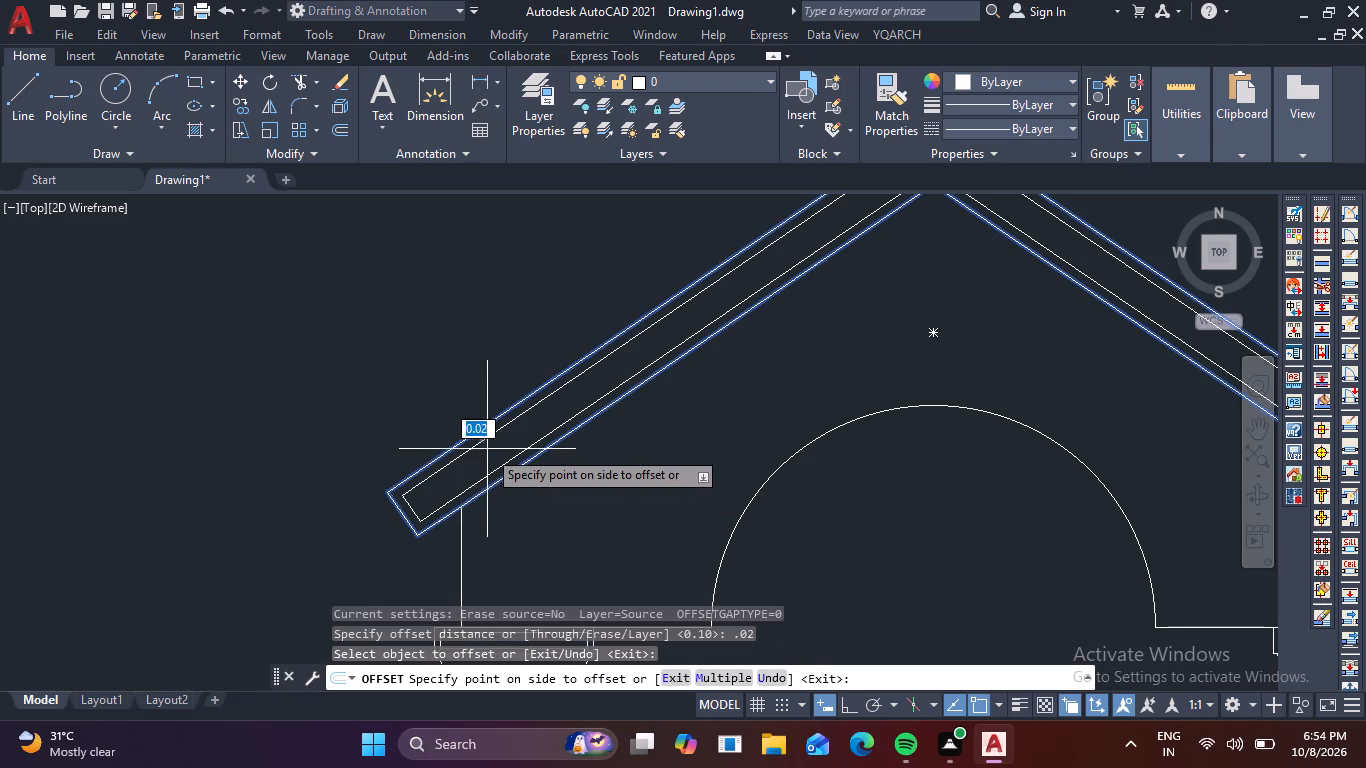
{"action": "left_click", "coordinate": [503, 453]}
{"action": "scroll", "coordinate": [614, 408], "scroll_direction": "down", "scroll_amount": 2}
{"action": "middle_click_drag", "start_coordinate": [747, 404], "coordinate": [641, 319]}
{"action": "key", "text": "Escape"}
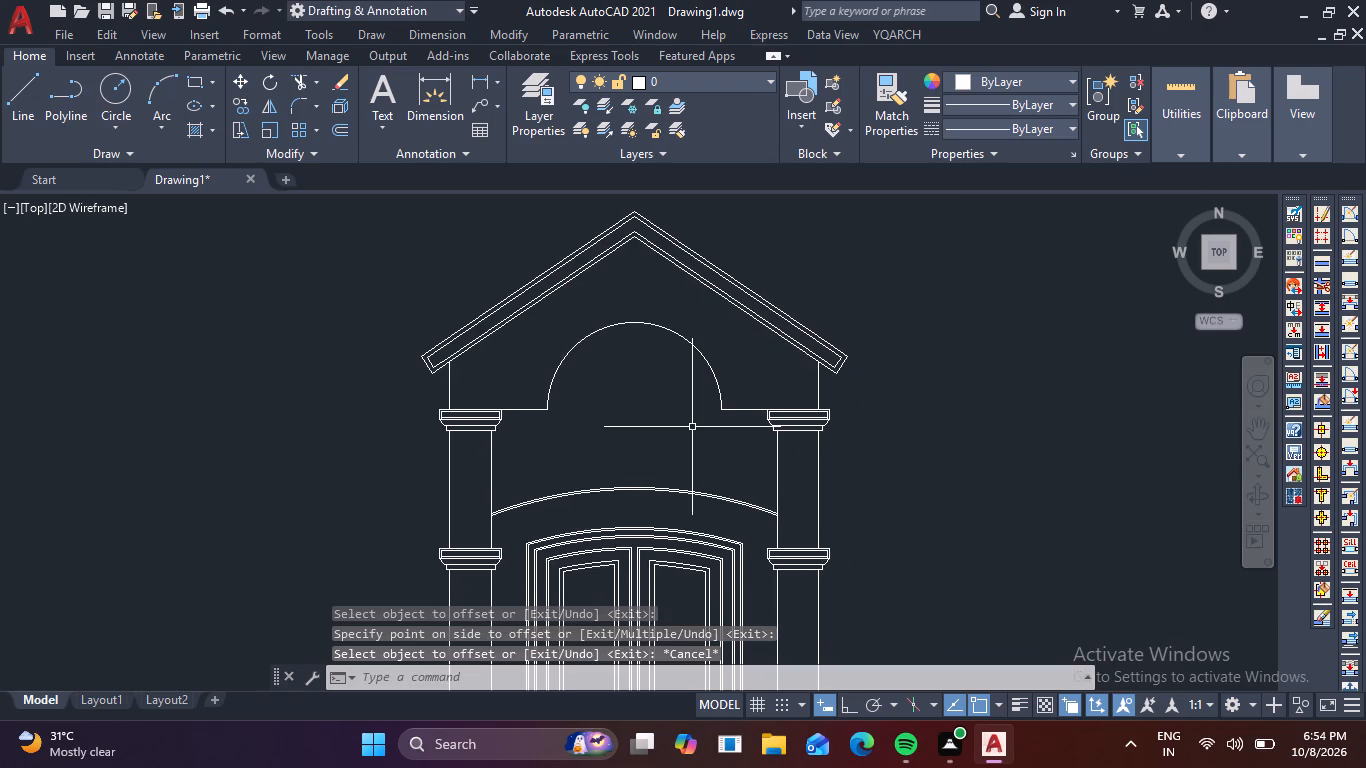
Hatch the gable wall area around the semicircle with the 2x2 block pattern at scale 0.5.
{"action": "middle_click_drag", "start_coordinate": [690, 426], "coordinate": [644, 361]}
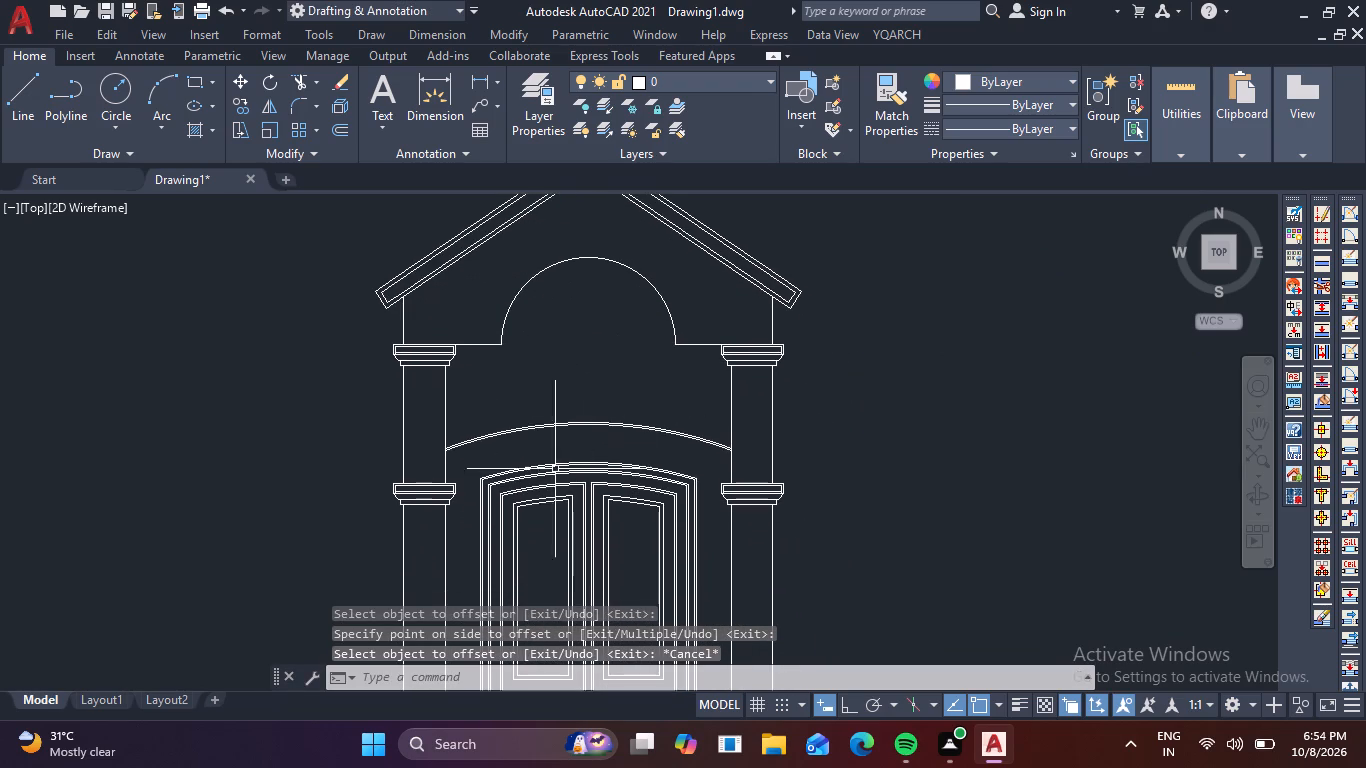
{"action": "type", "text": "h"}
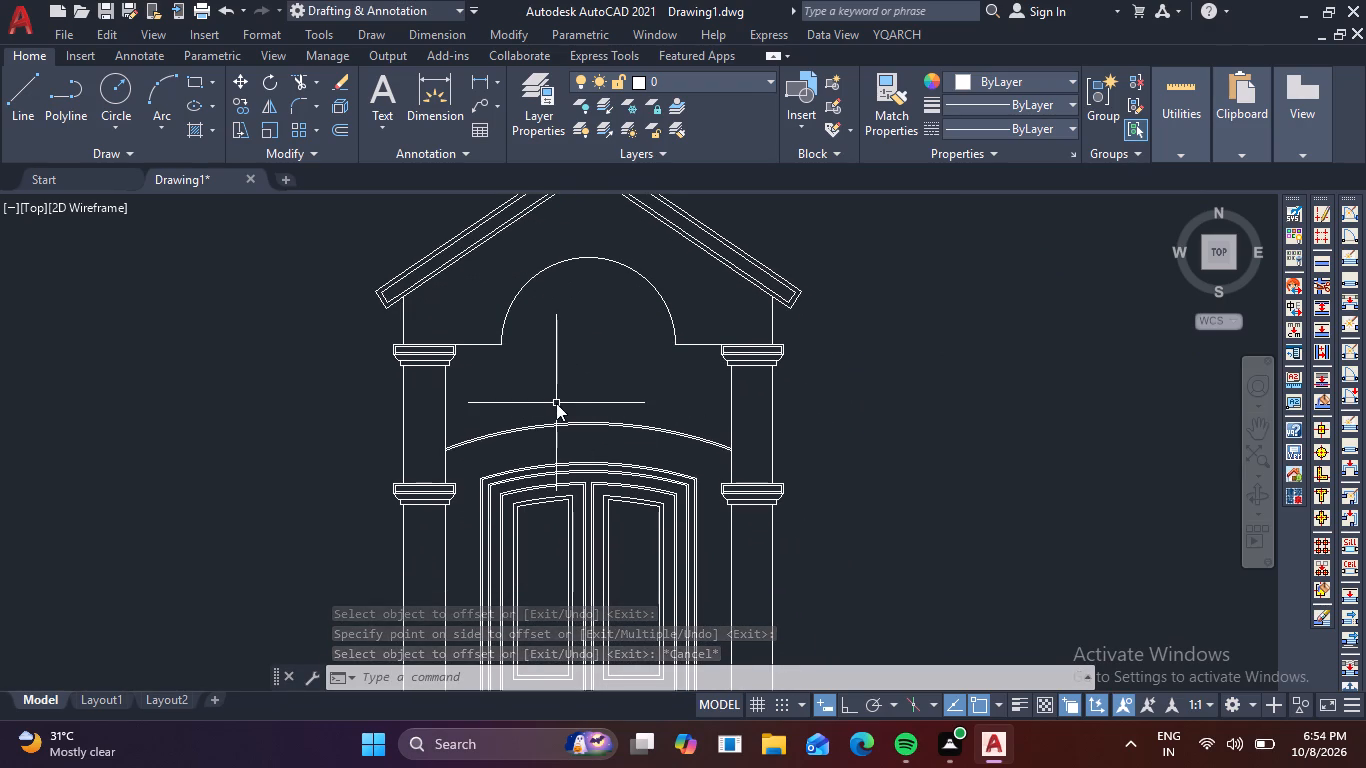
{"action": "key", "text": "space"}
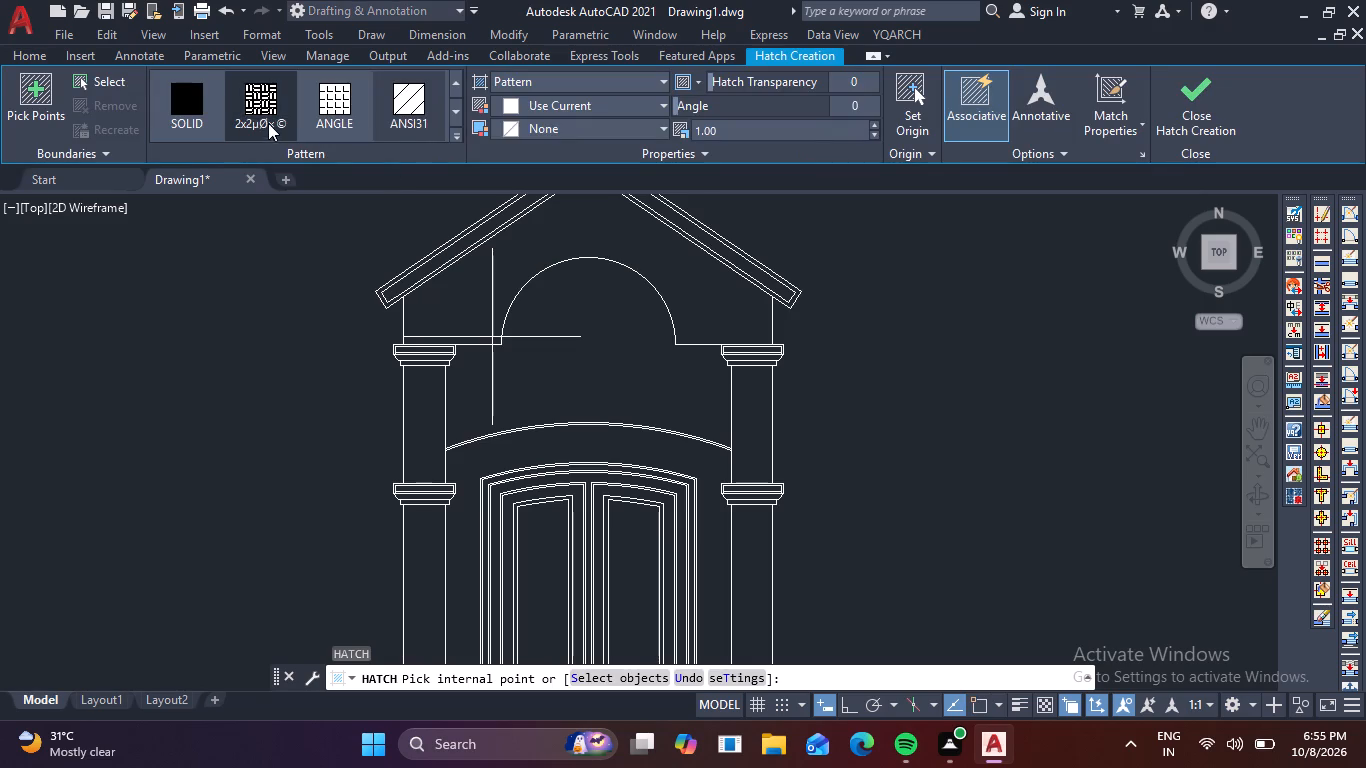
{"action": "left_click", "coordinate": [269, 97]}
{"action": "left_click", "coordinate": [565, 231]}
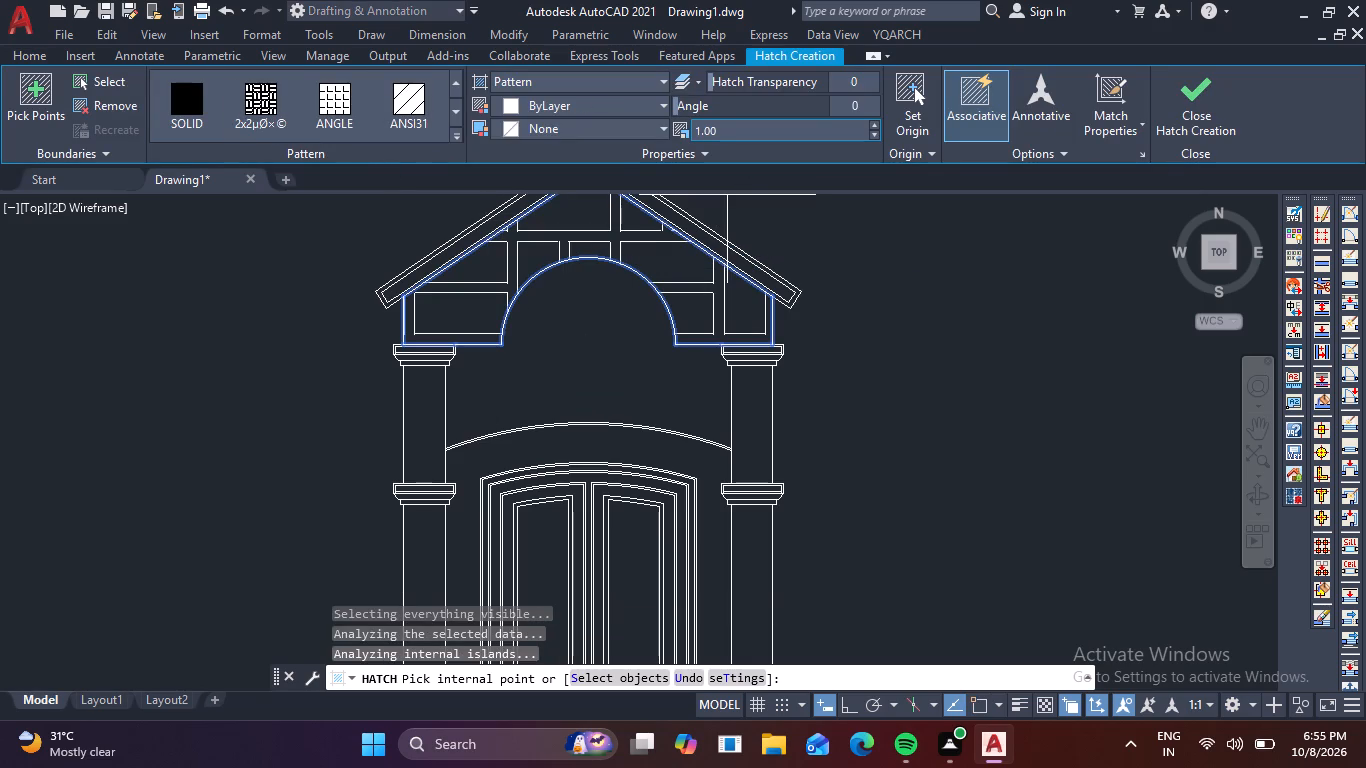
{"action": "left_click_drag", "start_coordinate": [746, 133], "coordinate": [633, 134]}
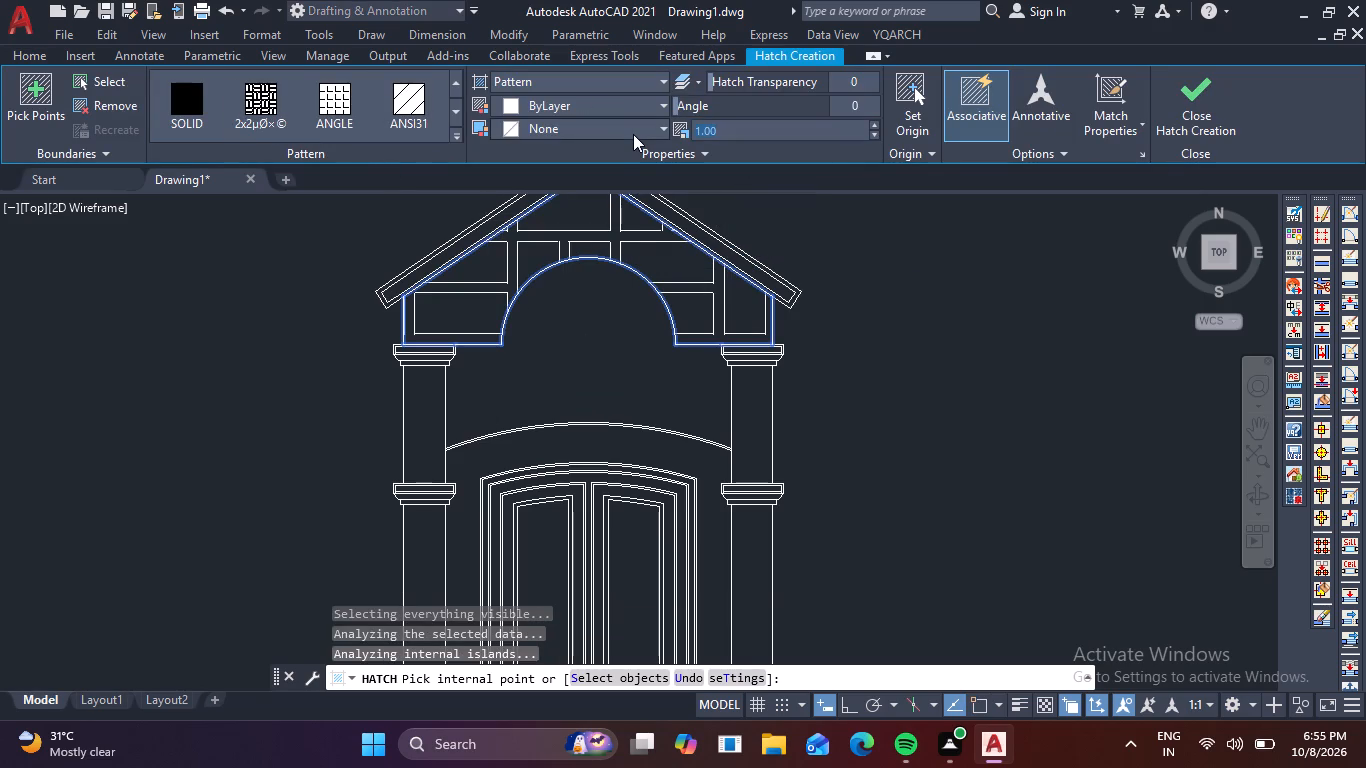
{"action": "key", "text": "period"}
{"action": "key", "text": "5"}
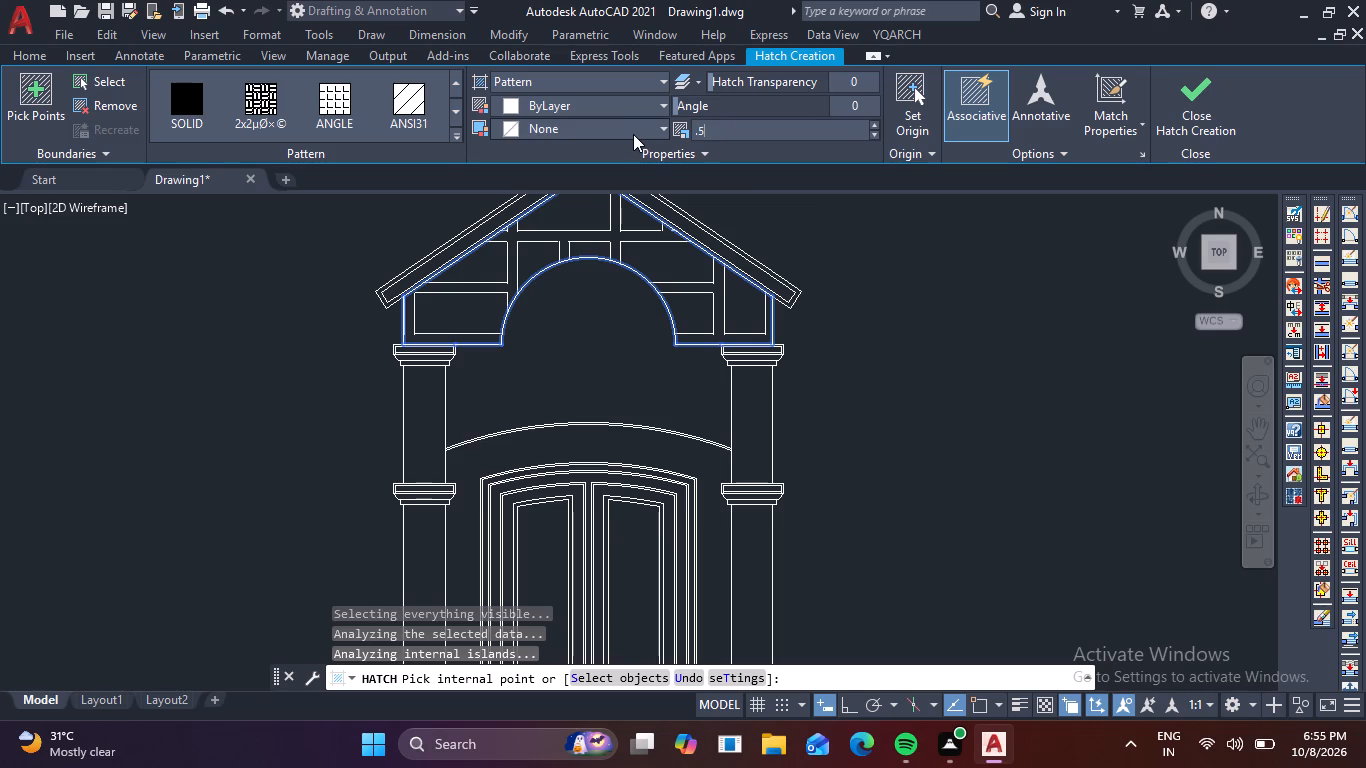
{"action": "key", "text": "Return"}
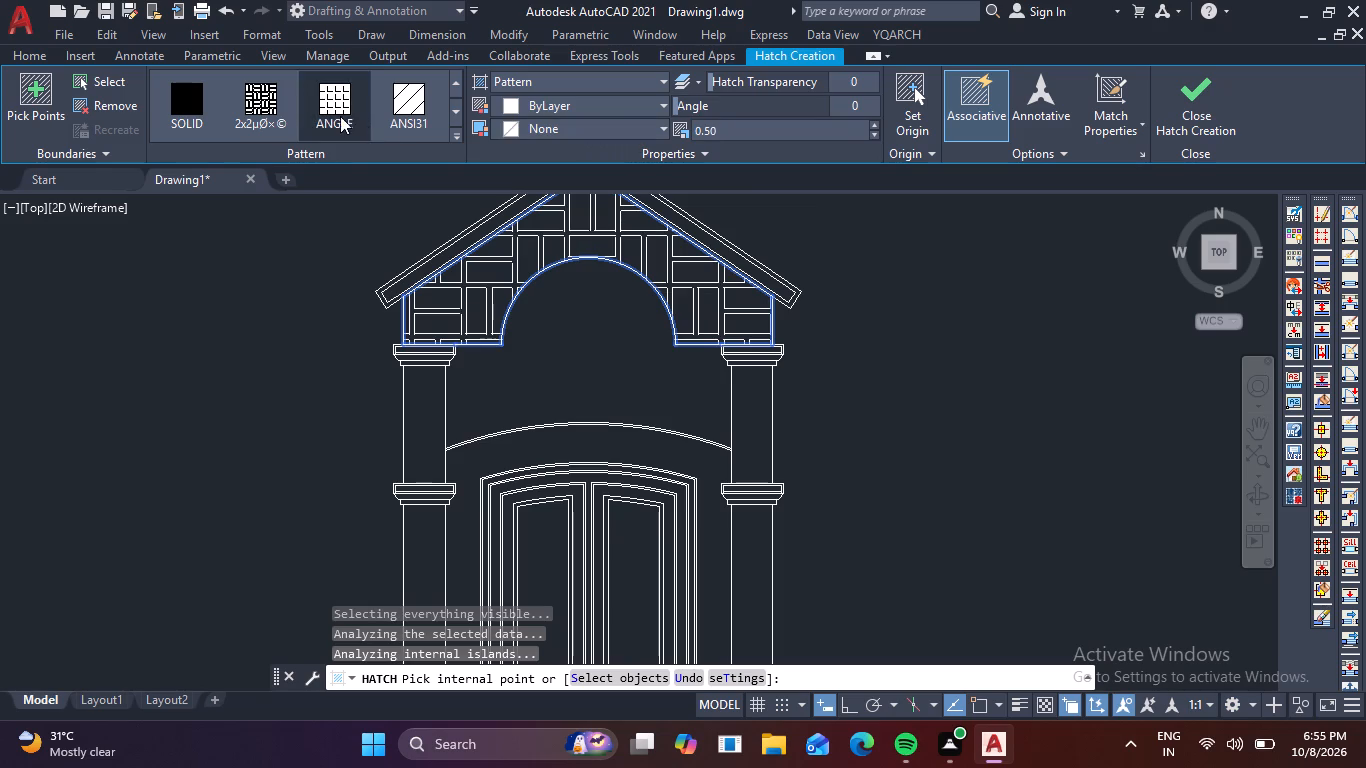
Change the gable wall hatch around the semicircle to the basket-weave pattern ÍÁÈÀ.
{"action": "left_click", "coordinate": [452, 127]}
{"action": "scroll", "coordinate": [379, 124], "scroll_direction": "down", "scroll_amount": 3}
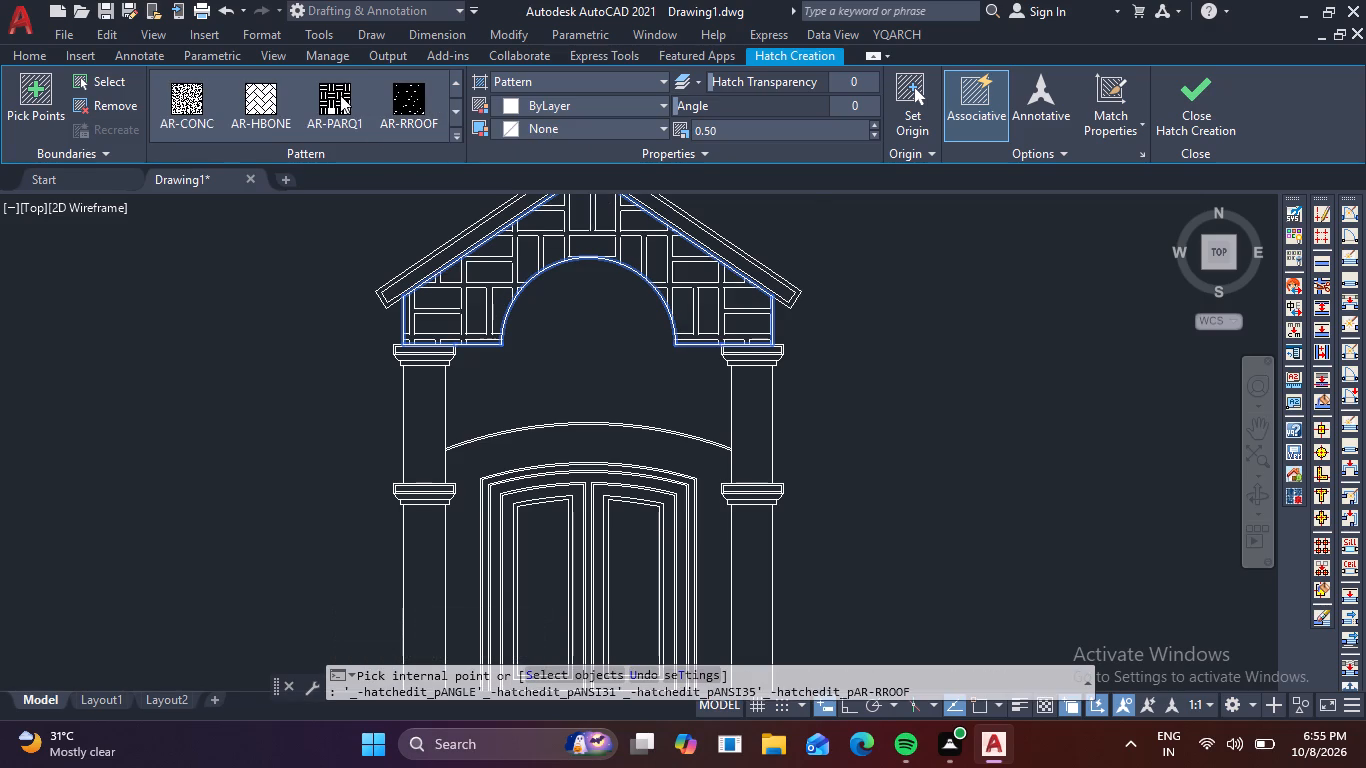
{"action": "left_click", "coordinate": [451, 130]}
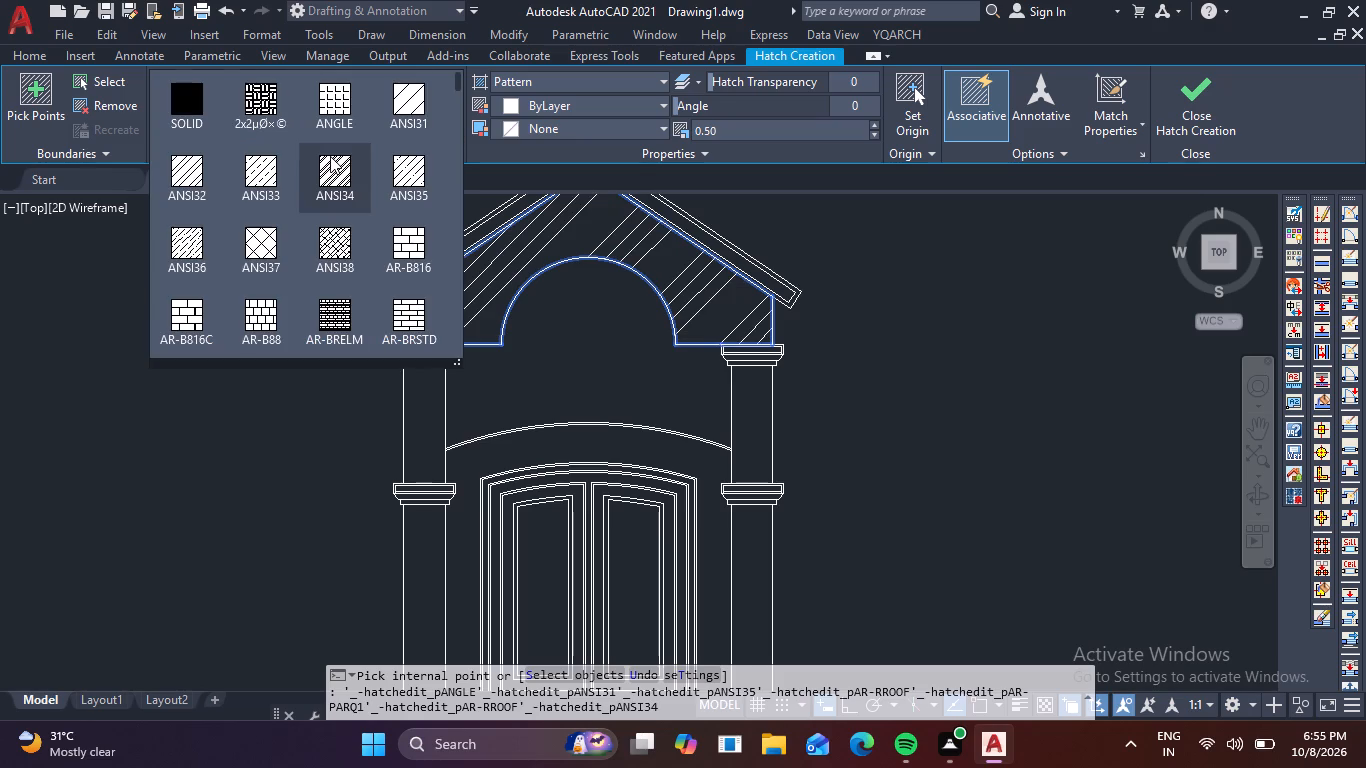
{"action": "scroll", "coordinate": [330, 156], "scroll_direction": "down", "scroll_amount": 2}
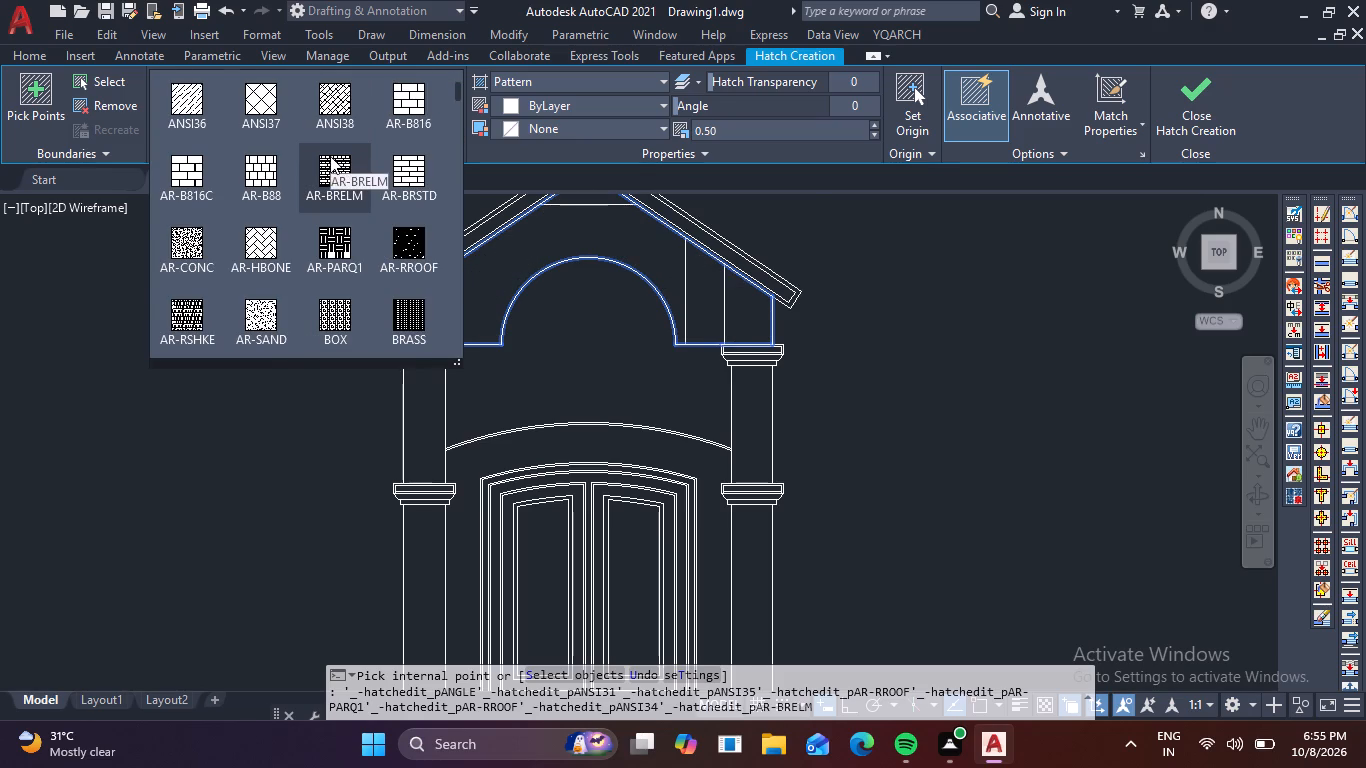
{"action": "scroll", "coordinate": [330, 156], "scroll_direction": "down", "scroll_amount": 1}
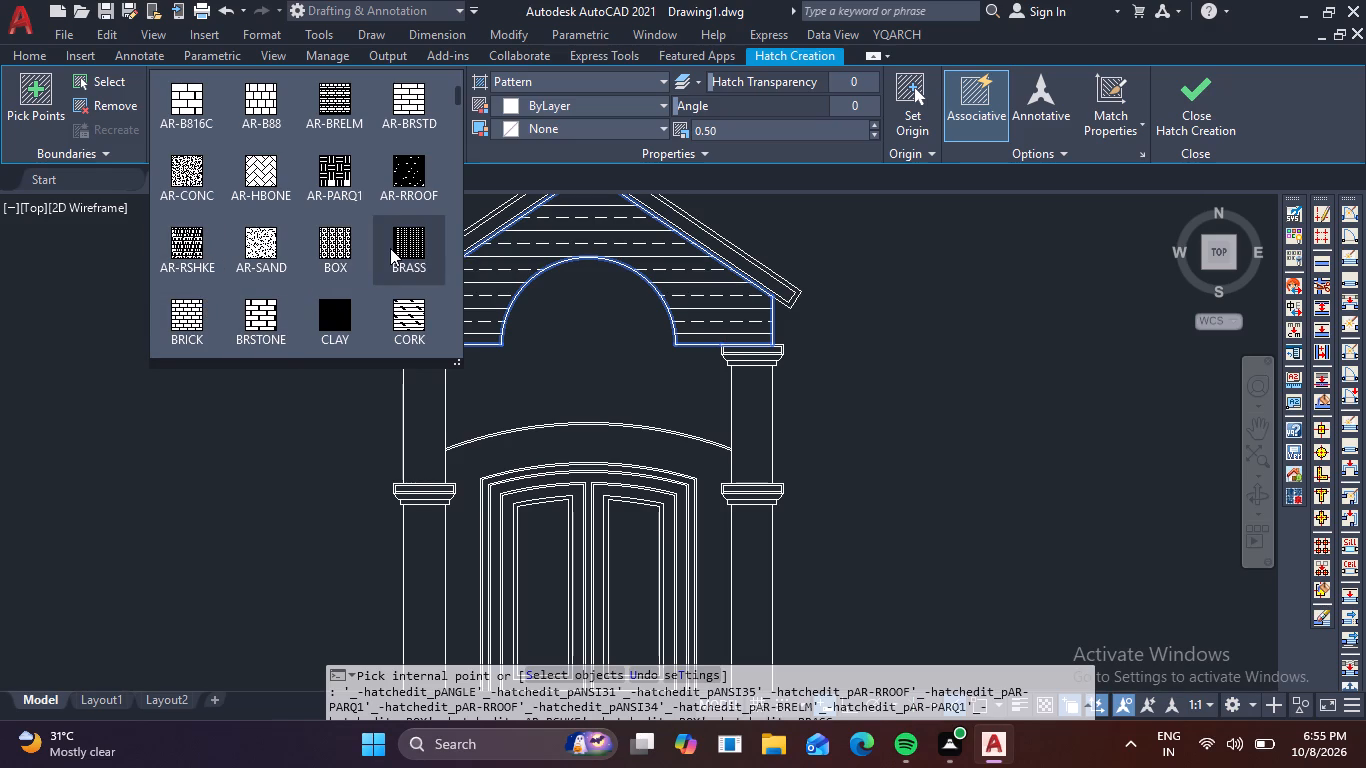
{"action": "scroll", "coordinate": [390, 248], "scroll_direction": "down", "scroll_amount": 3}
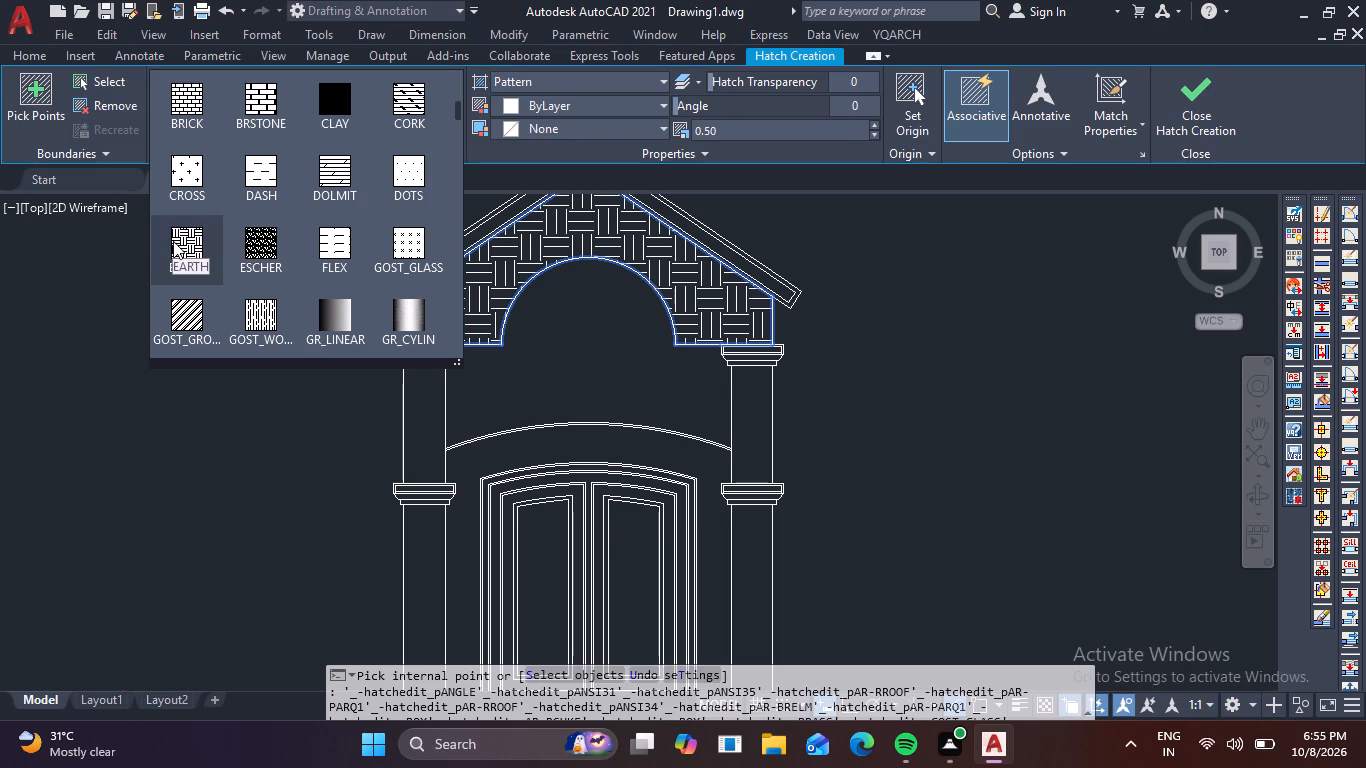
{"action": "scroll", "coordinate": [173, 241], "scroll_direction": "down", "scroll_amount": 1}
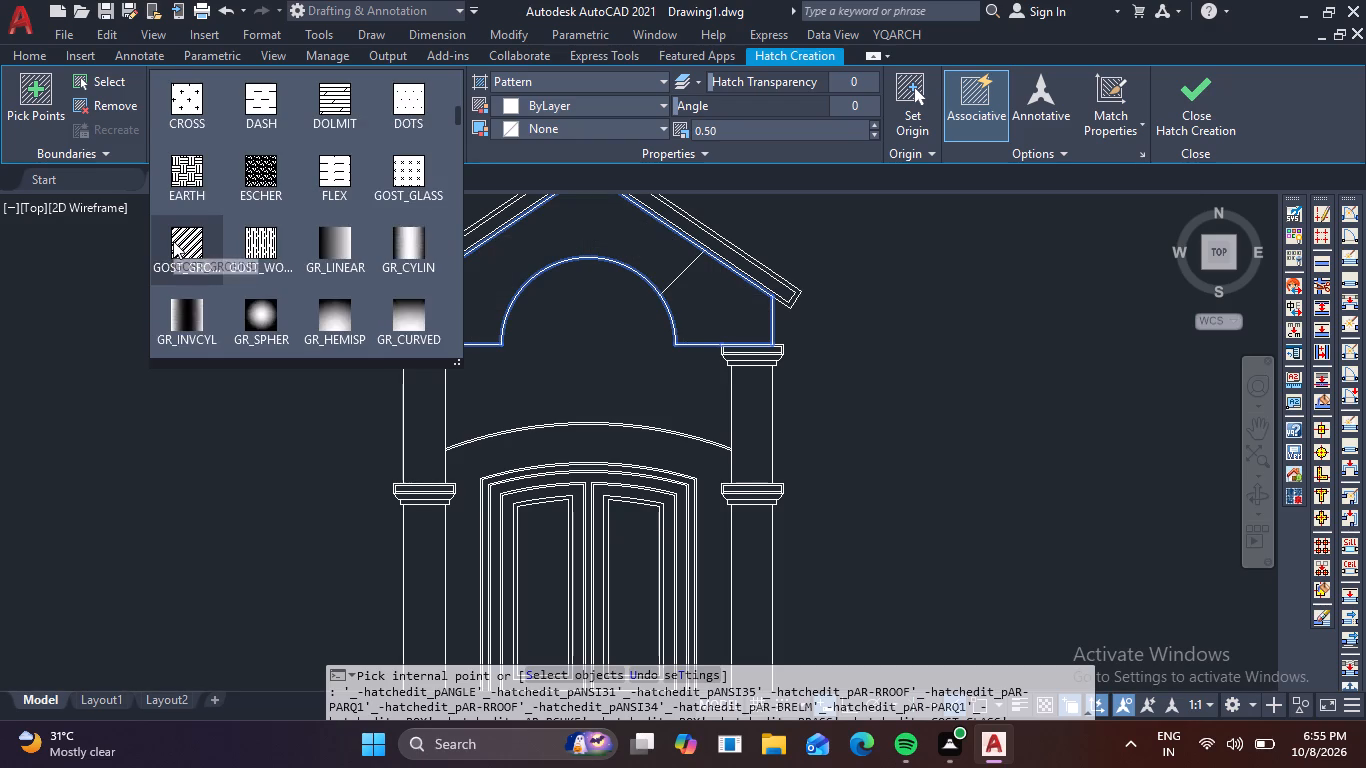
{"action": "scroll", "coordinate": [173, 241], "scroll_direction": "down", "scroll_amount": 3}
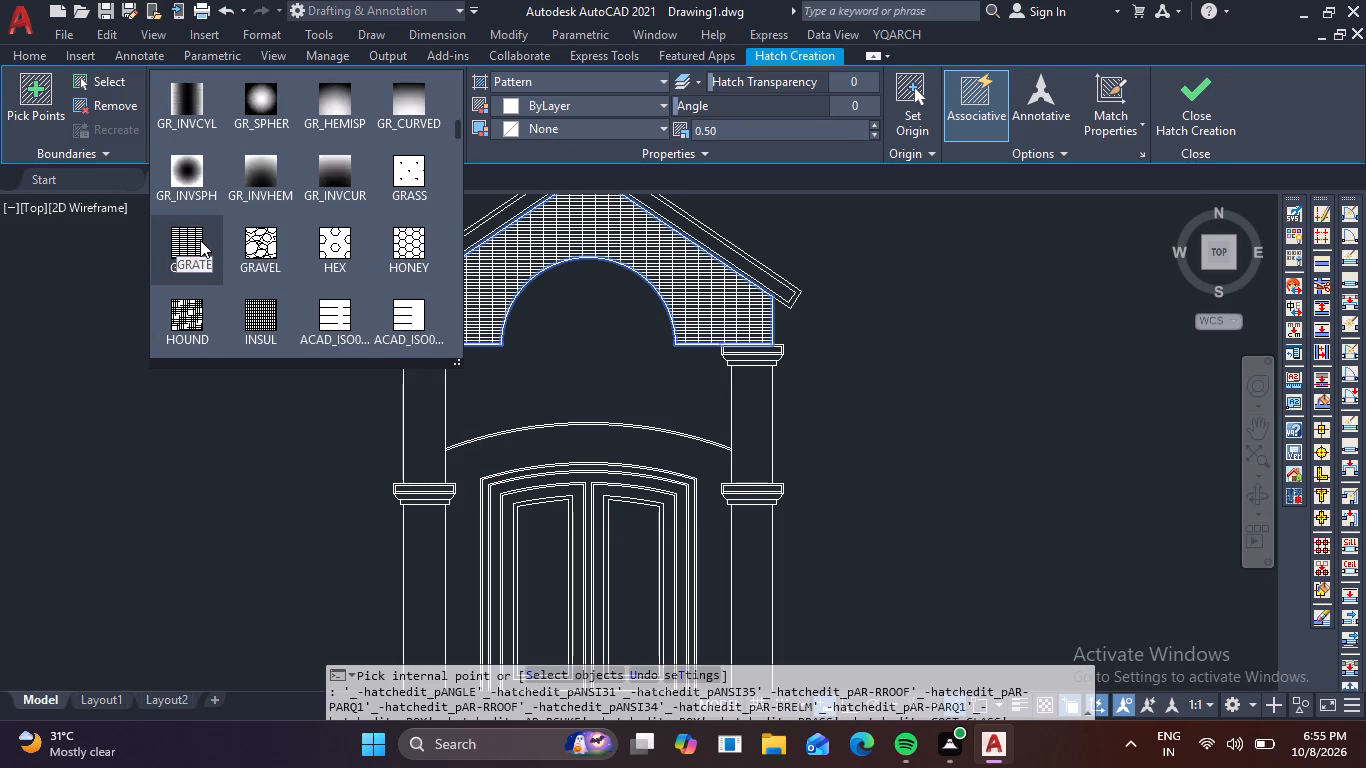
{"action": "scroll", "coordinate": [200, 241], "scroll_direction": "down", "scroll_amount": 3}
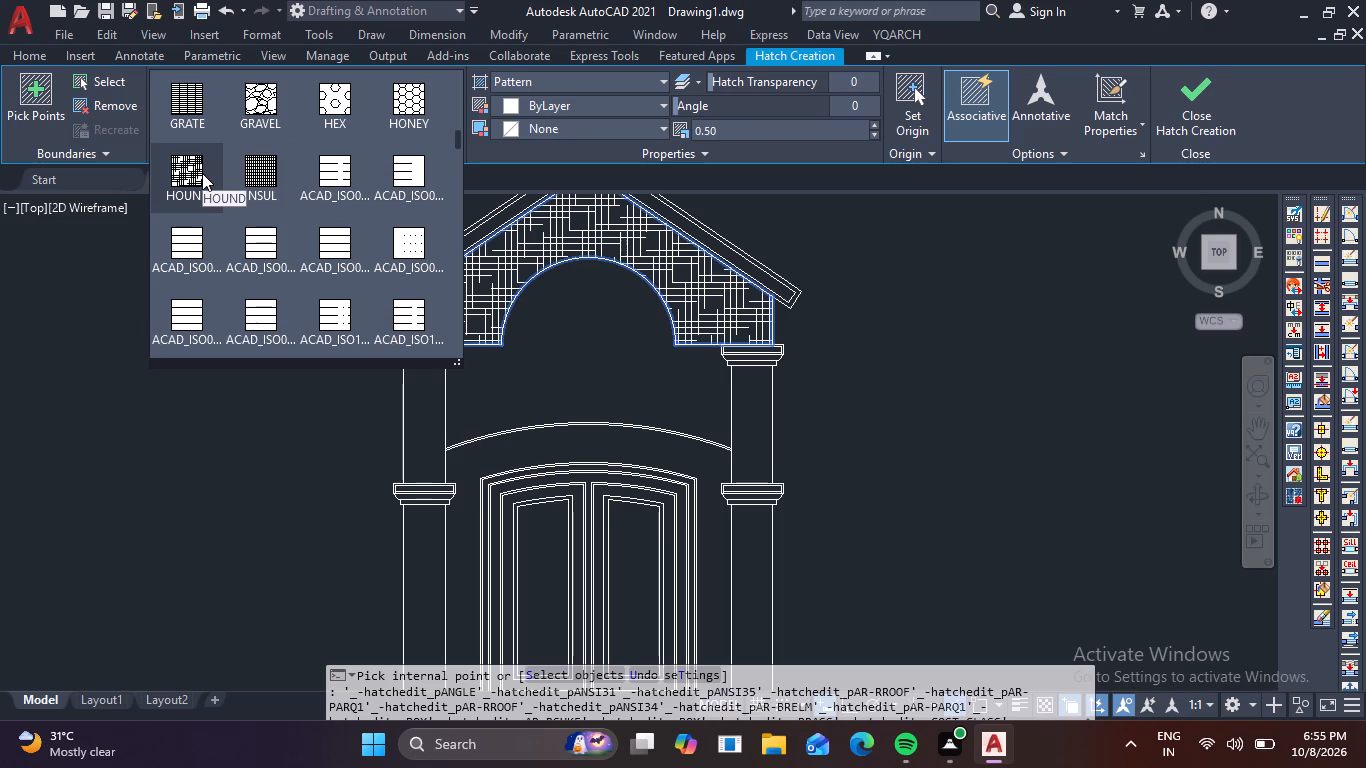
{"action": "scroll", "coordinate": [200, 173], "scroll_direction": "down", "scroll_amount": 2}
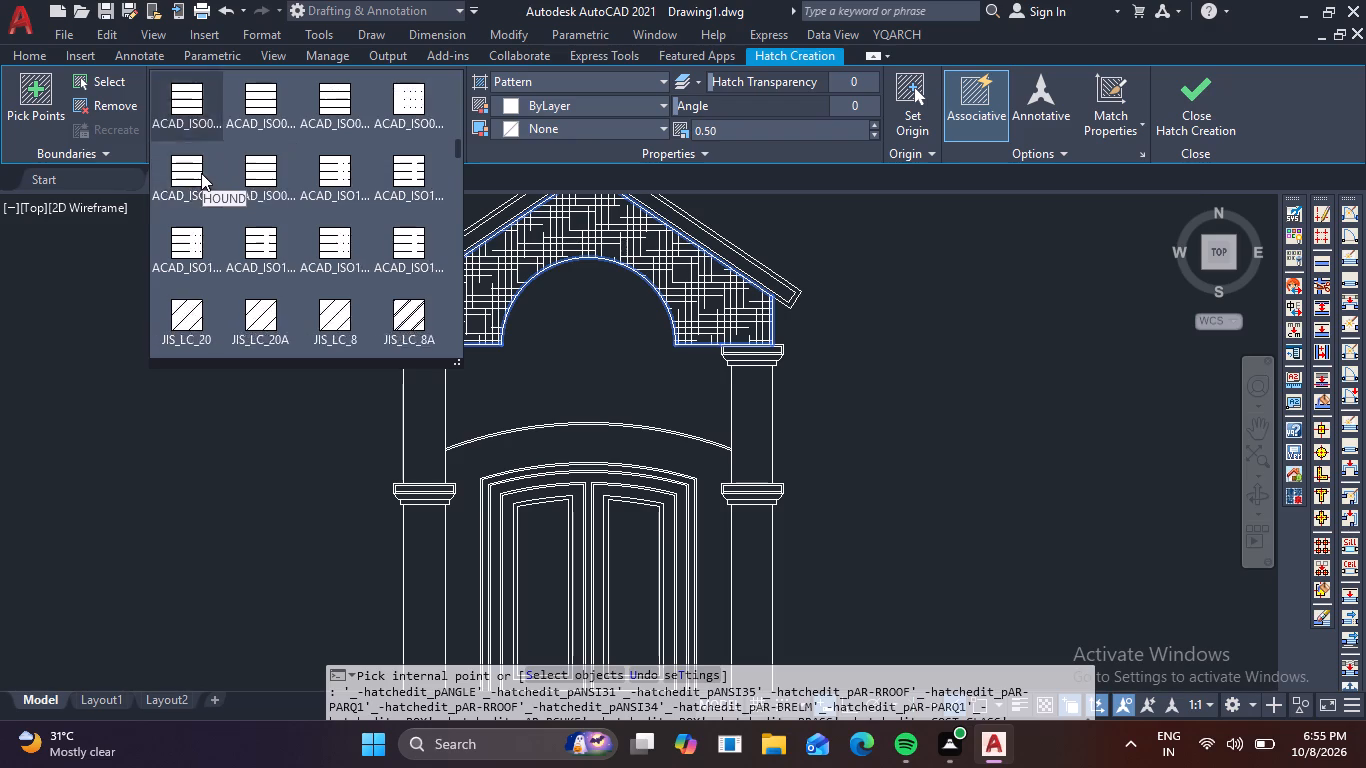
{"action": "scroll", "coordinate": [201, 173], "scroll_direction": "down", "scroll_amount": 7}
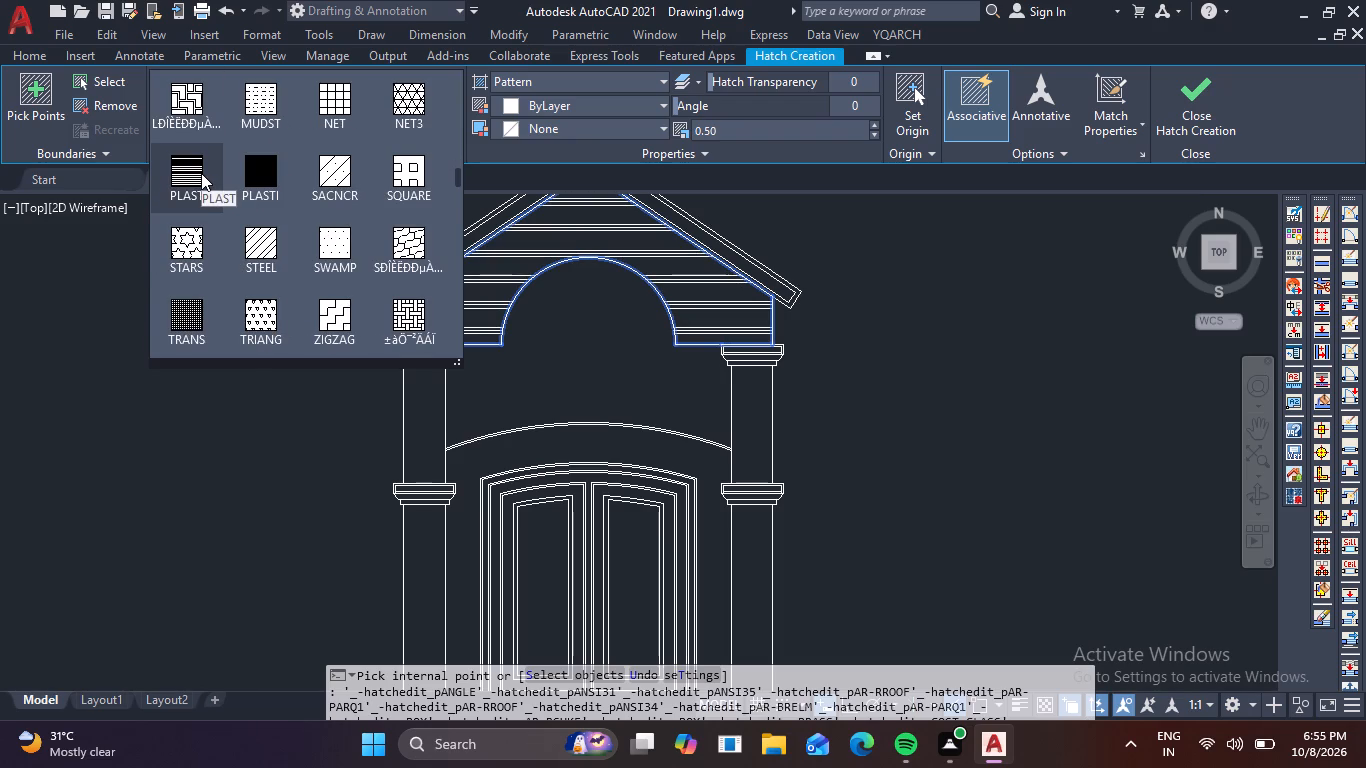
{"action": "scroll", "coordinate": [201, 173], "scroll_direction": "up", "scroll_amount": 1}
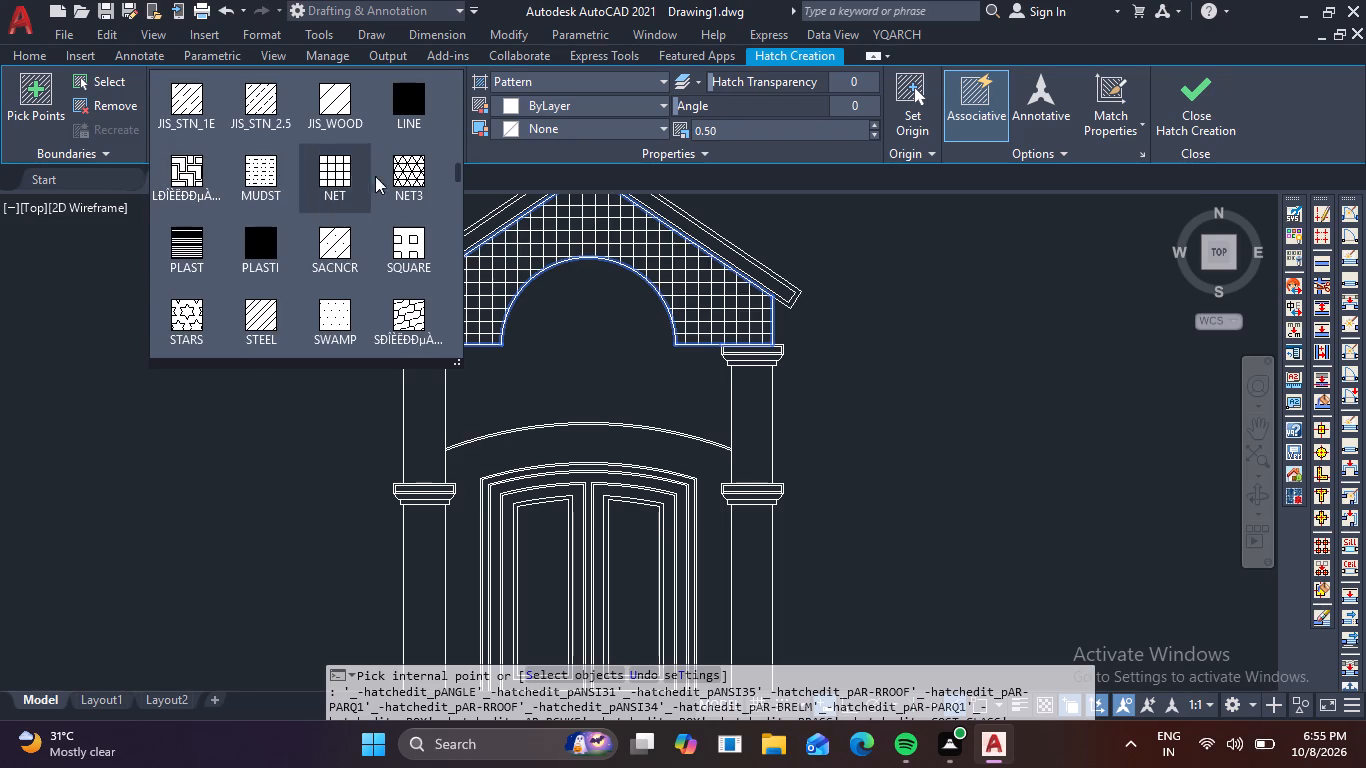
{"action": "scroll", "coordinate": [403, 172], "scroll_direction": "down", "scroll_amount": 2}
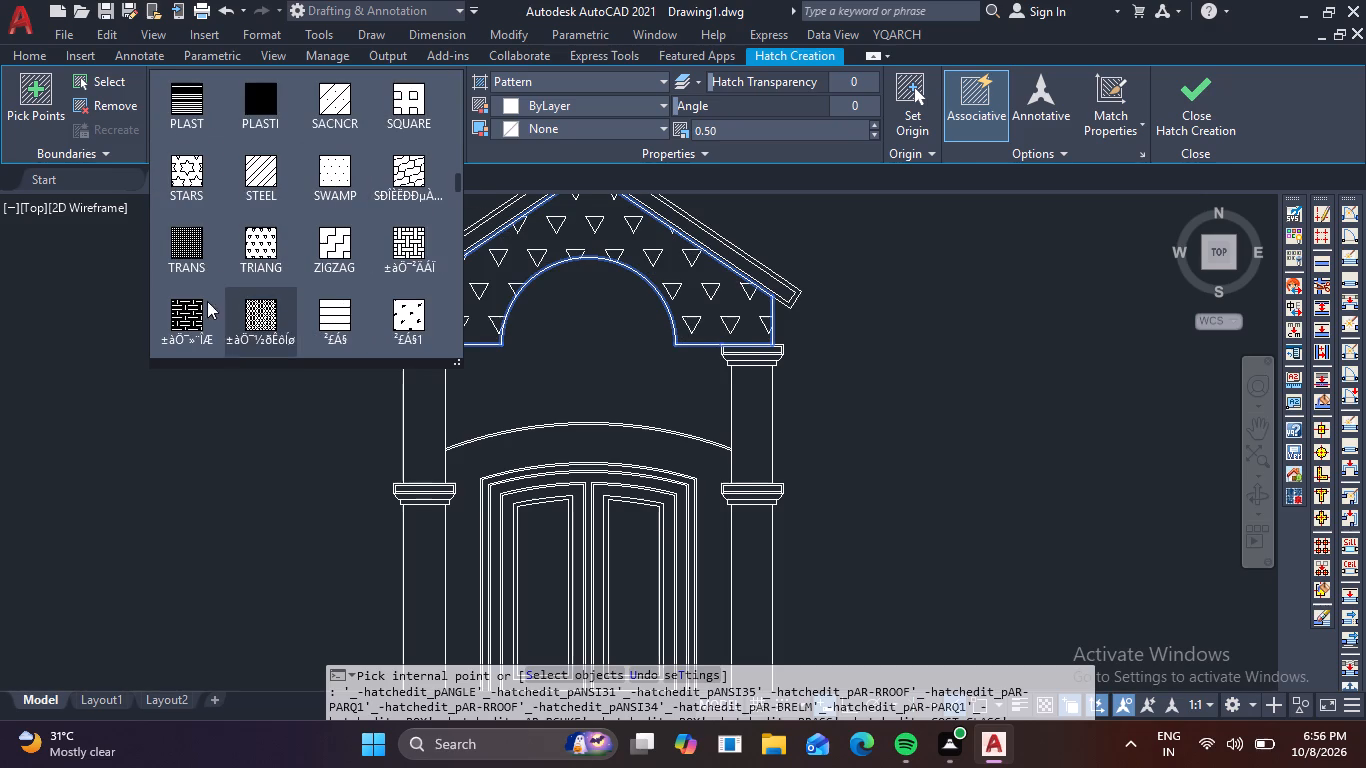
{"action": "scroll", "coordinate": [194, 312], "scroll_direction": "down", "scroll_amount": 2}
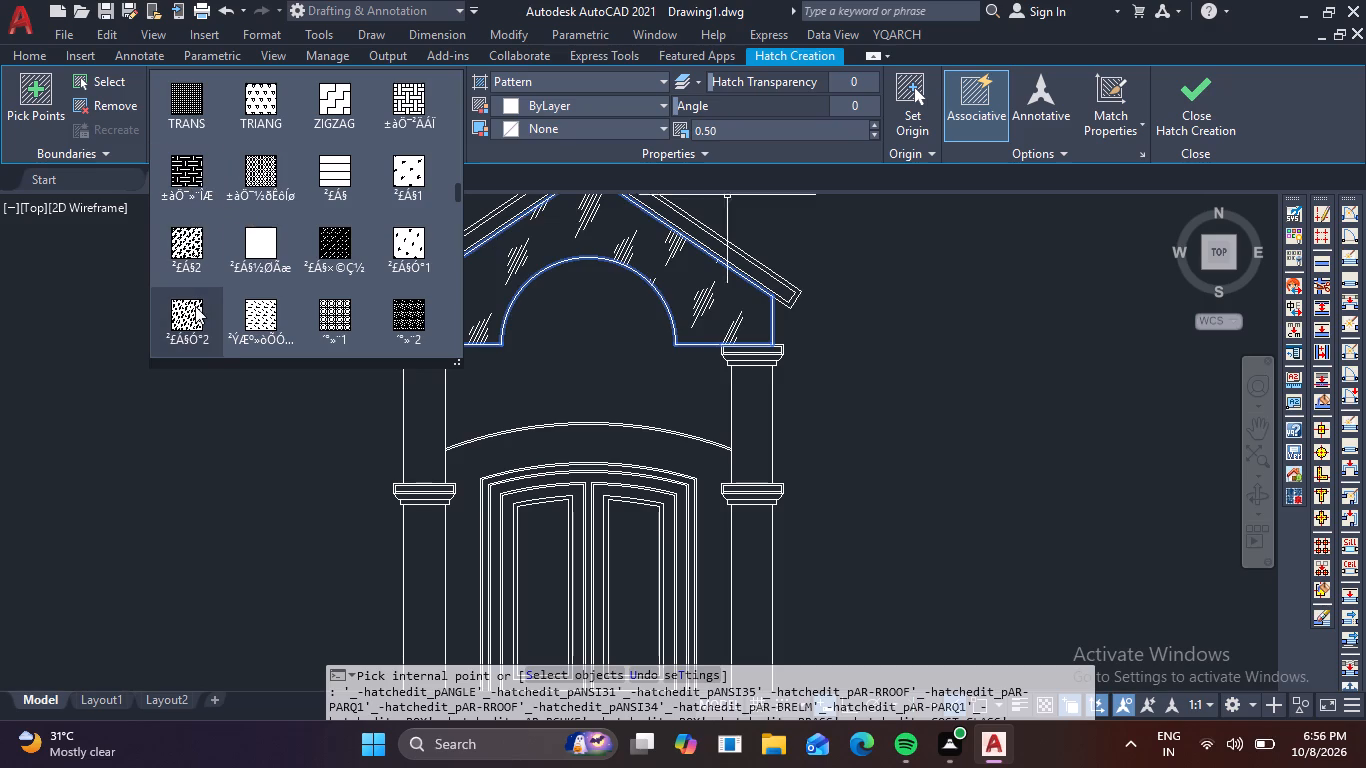
{"action": "scroll", "coordinate": [380, 294], "scroll_direction": "down", "scroll_amount": 2}
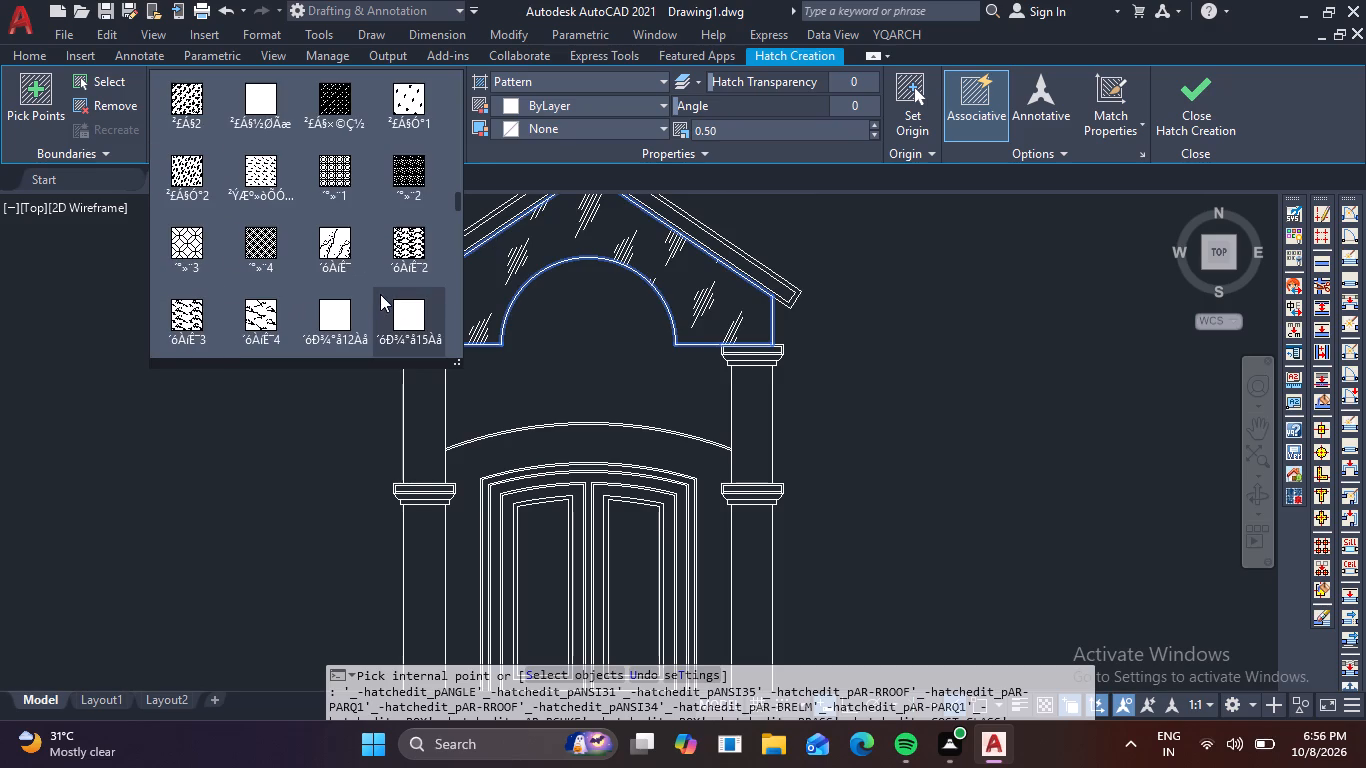
{"action": "scroll", "coordinate": [322, 277], "scroll_direction": "down", "scroll_amount": 1}
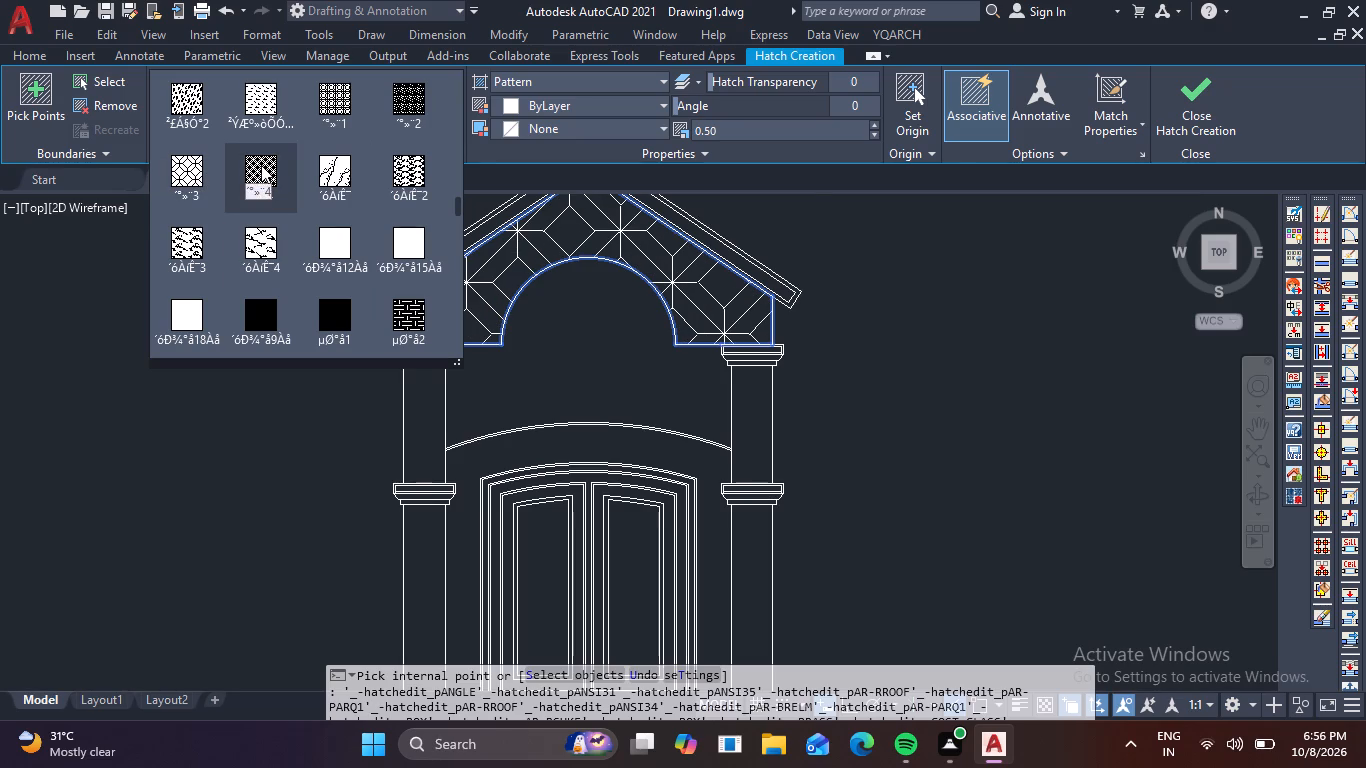
{"action": "scroll", "coordinate": [257, 167], "scroll_direction": "down", "scroll_amount": 1}
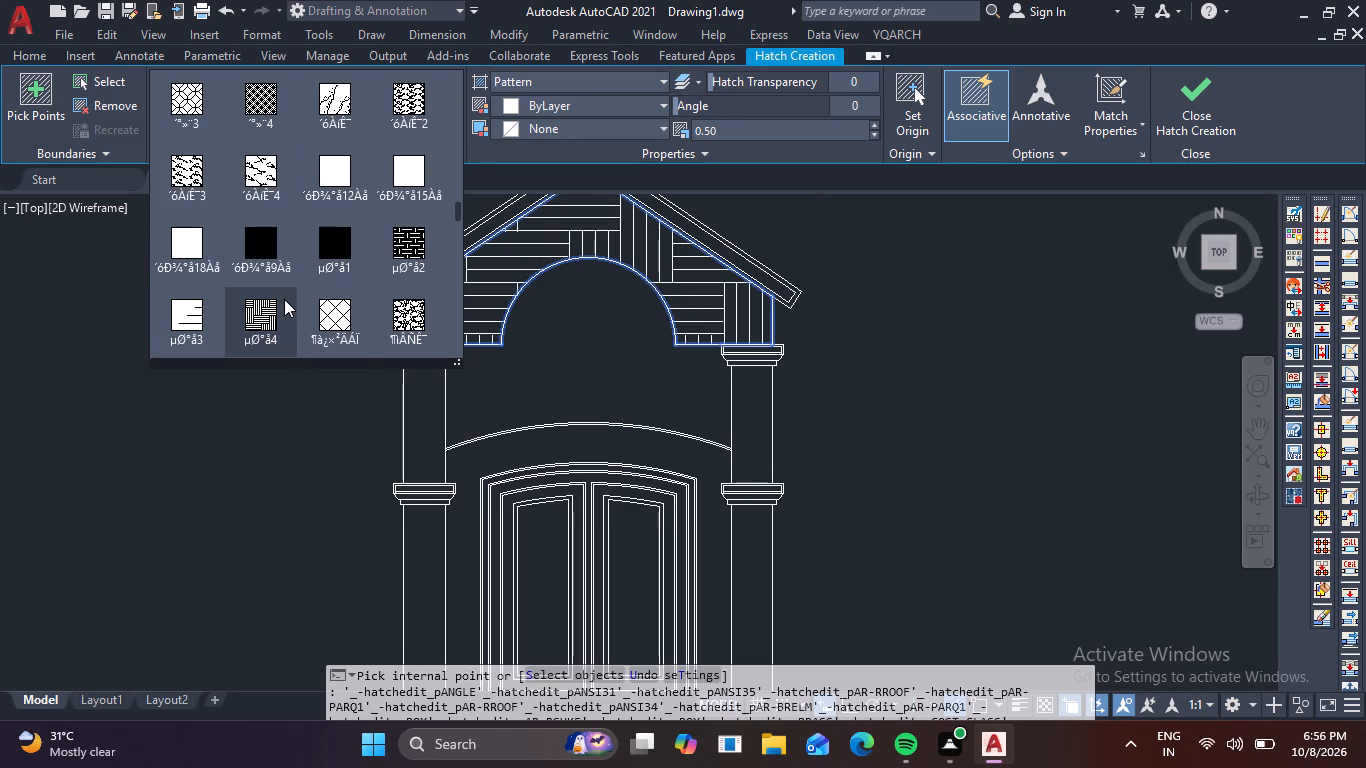
{"action": "scroll", "coordinate": [284, 299], "scroll_direction": "down", "scroll_amount": 1}
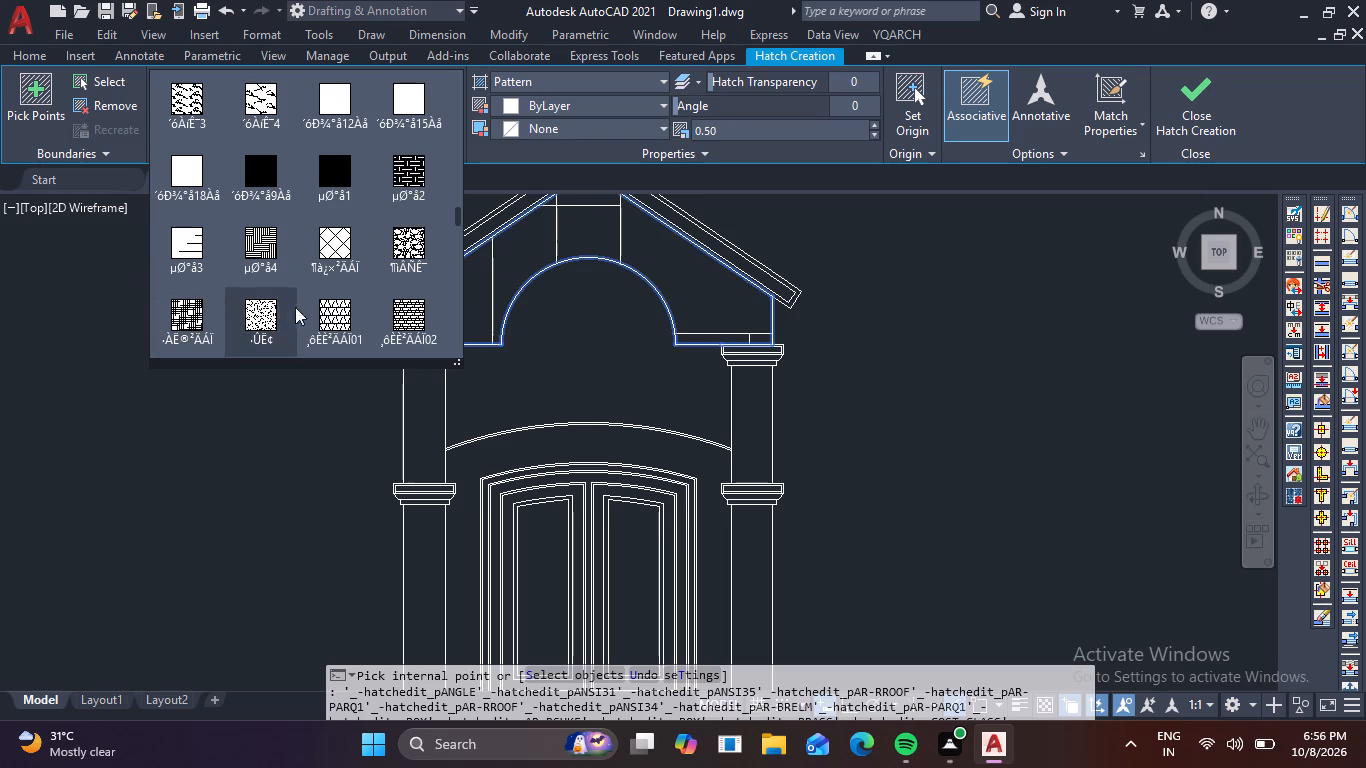
{"action": "scroll", "coordinate": [349, 305], "scroll_direction": "down", "scroll_amount": 5}
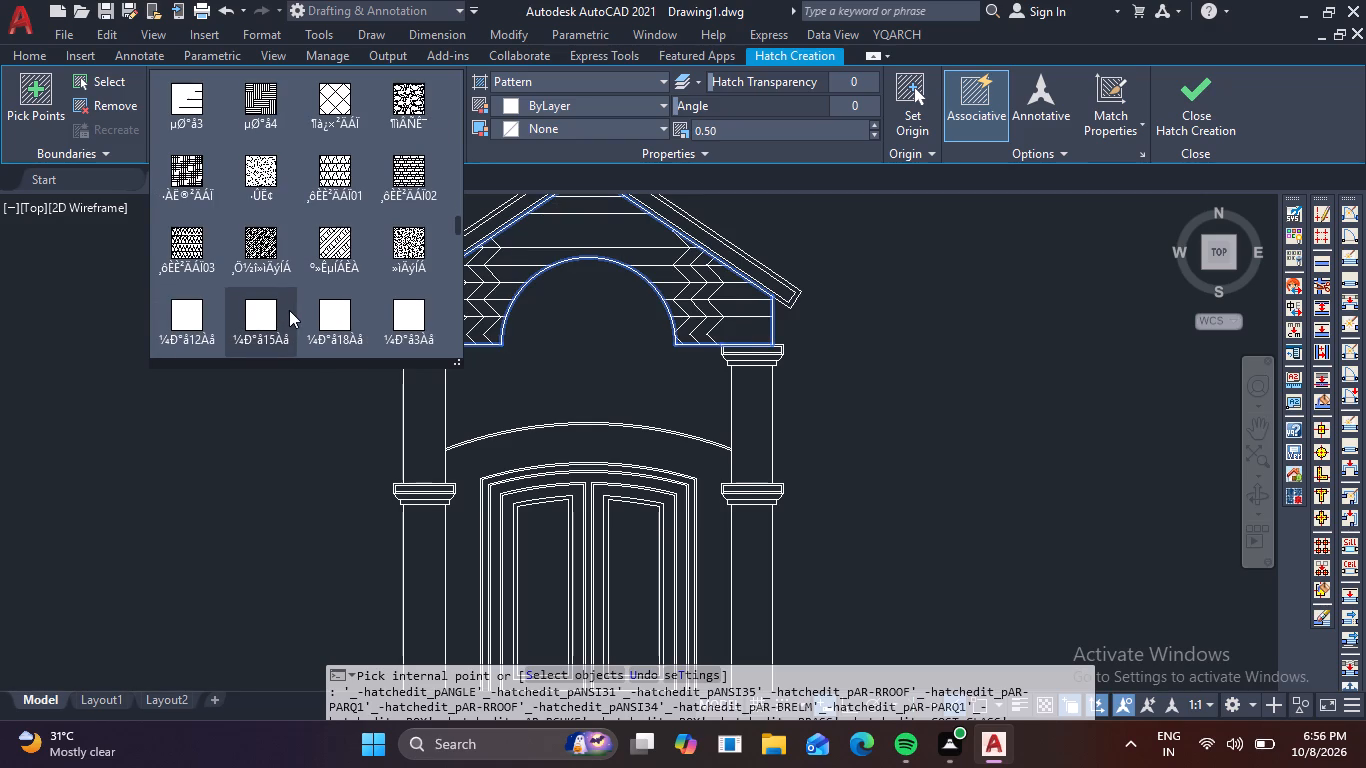
{"action": "scroll", "coordinate": [306, 310], "scroll_direction": "down", "scroll_amount": 2}
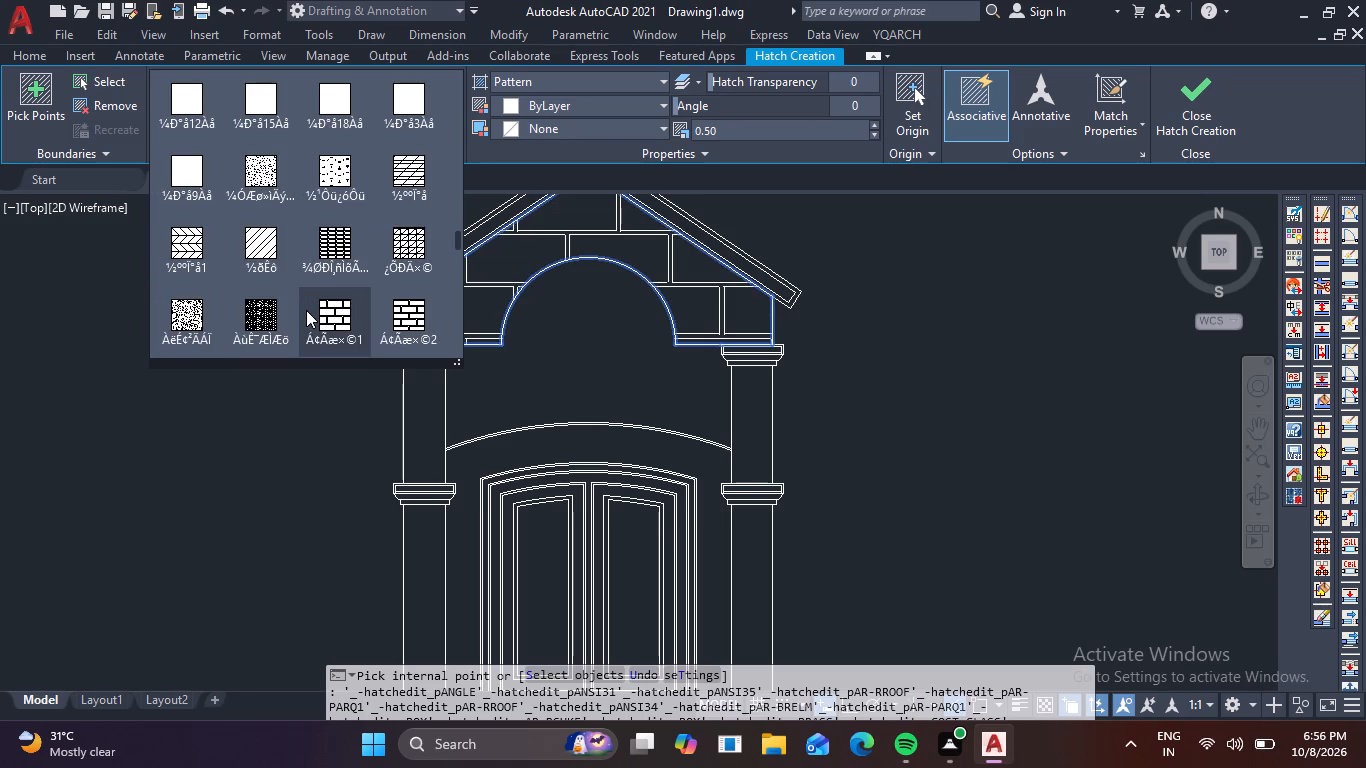
{"action": "scroll", "coordinate": [349, 246], "scroll_direction": "down", "scroll_amount": 2}
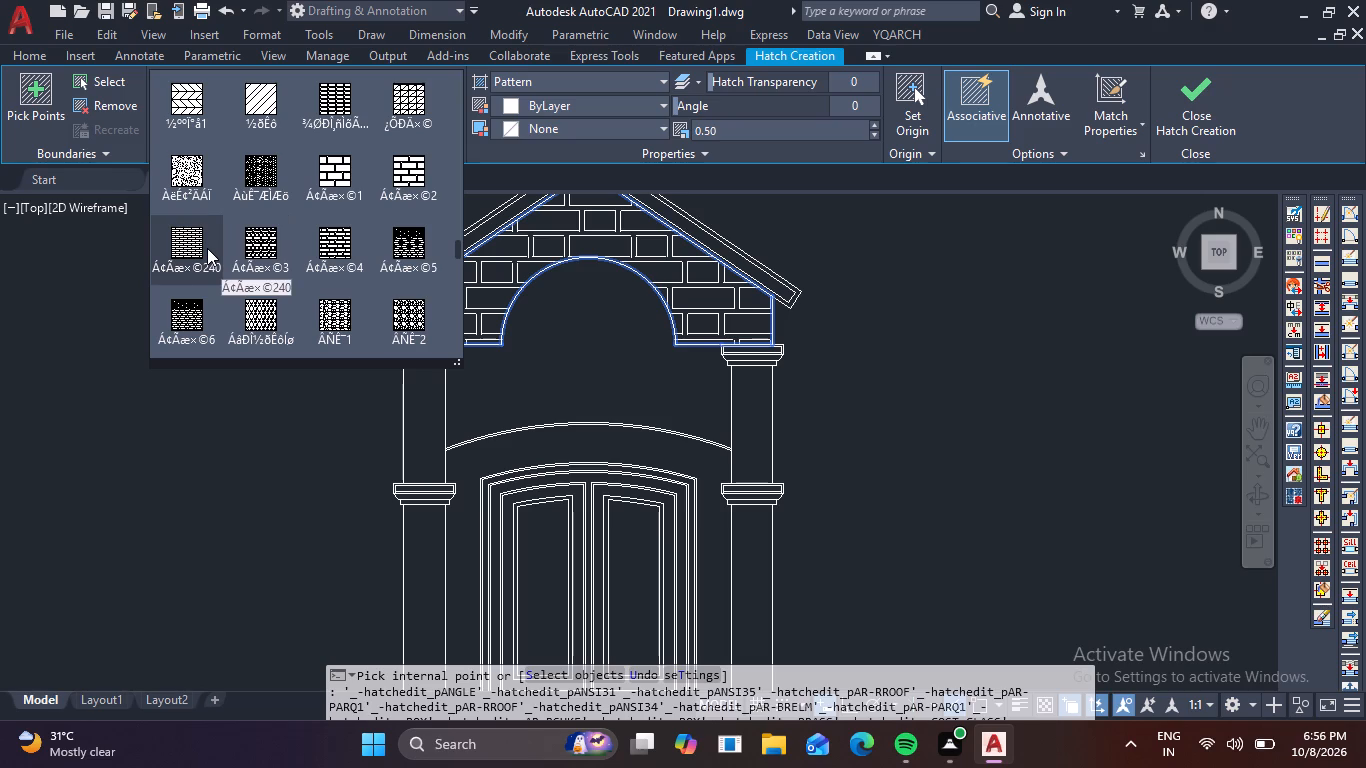
{"action": "scroll", "coordinate": [242, 252], "scroll_direction": "down", "scroll_amount": 3}
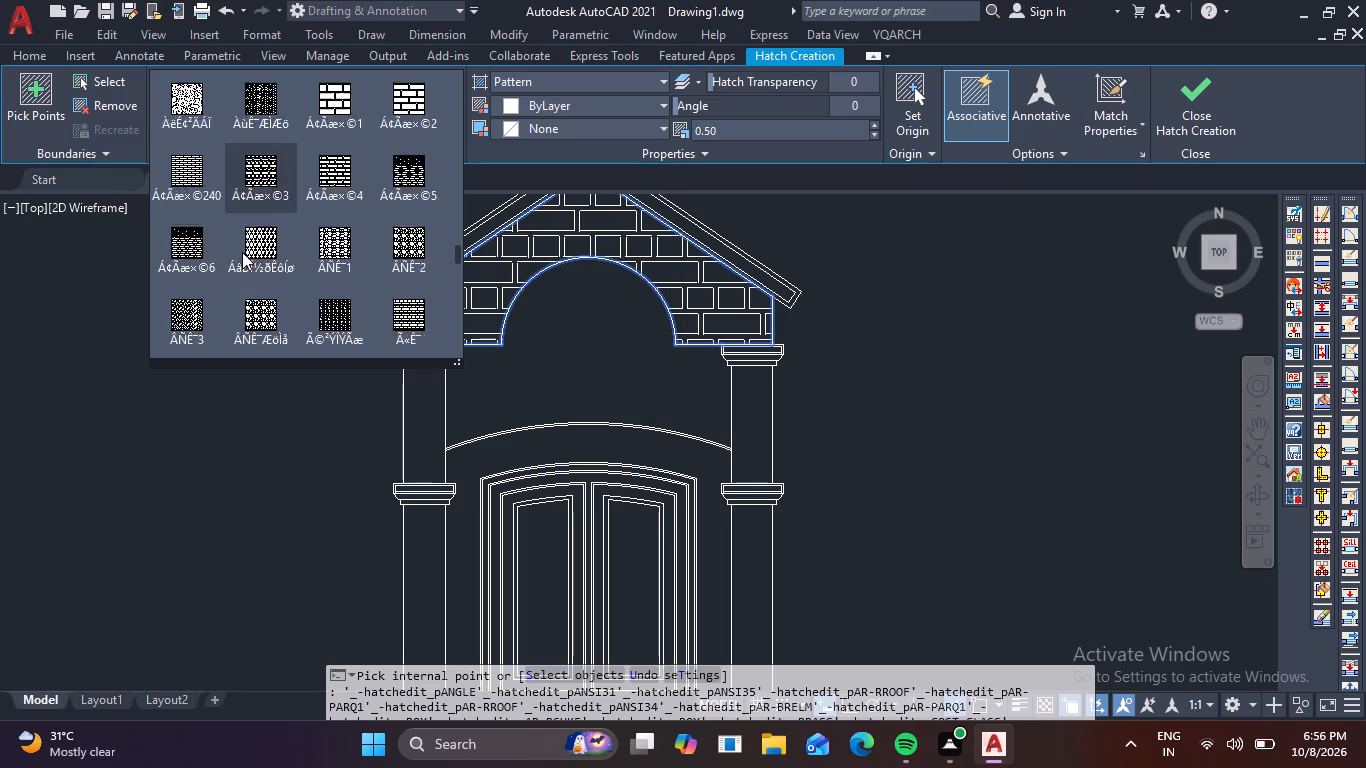
{"action": "scroll", "coordinate": [242, 252], "scroll_direction": "down", "scroll_amount": 1}
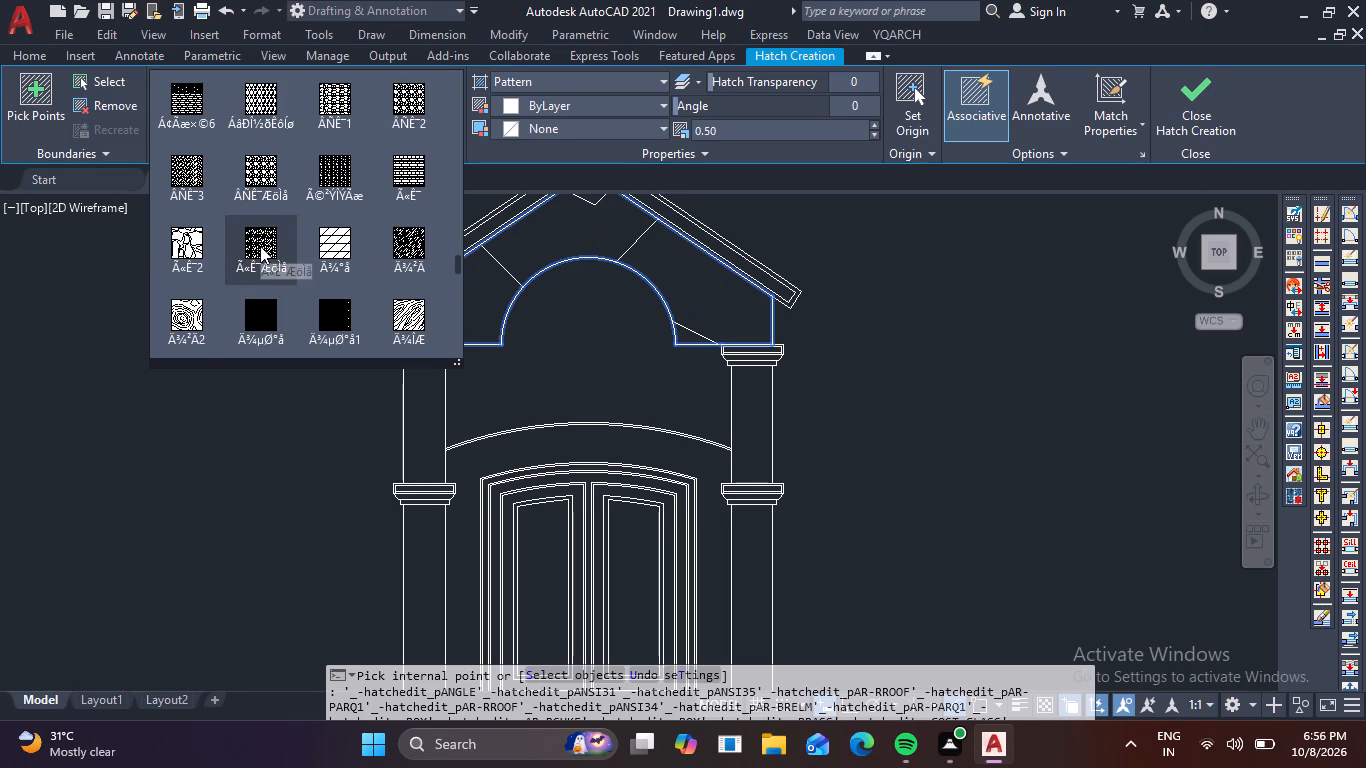
{"action": "scroll", "coordinate": [260, 246], "scroll_direction": "down", "scroll_amount": 3}
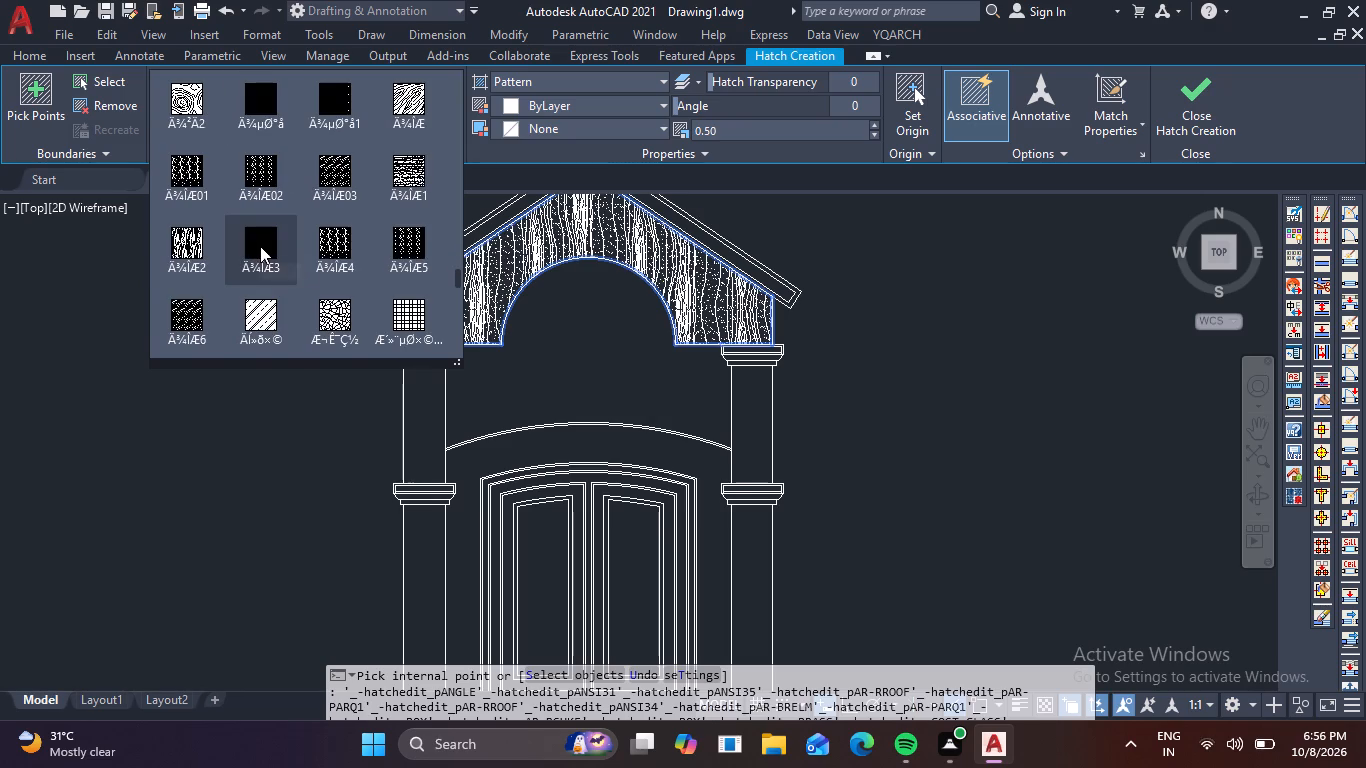
{"action": "scroll", "coordinate": [260, 246], "scroll_direction": "down", "scroll_amount": 10}
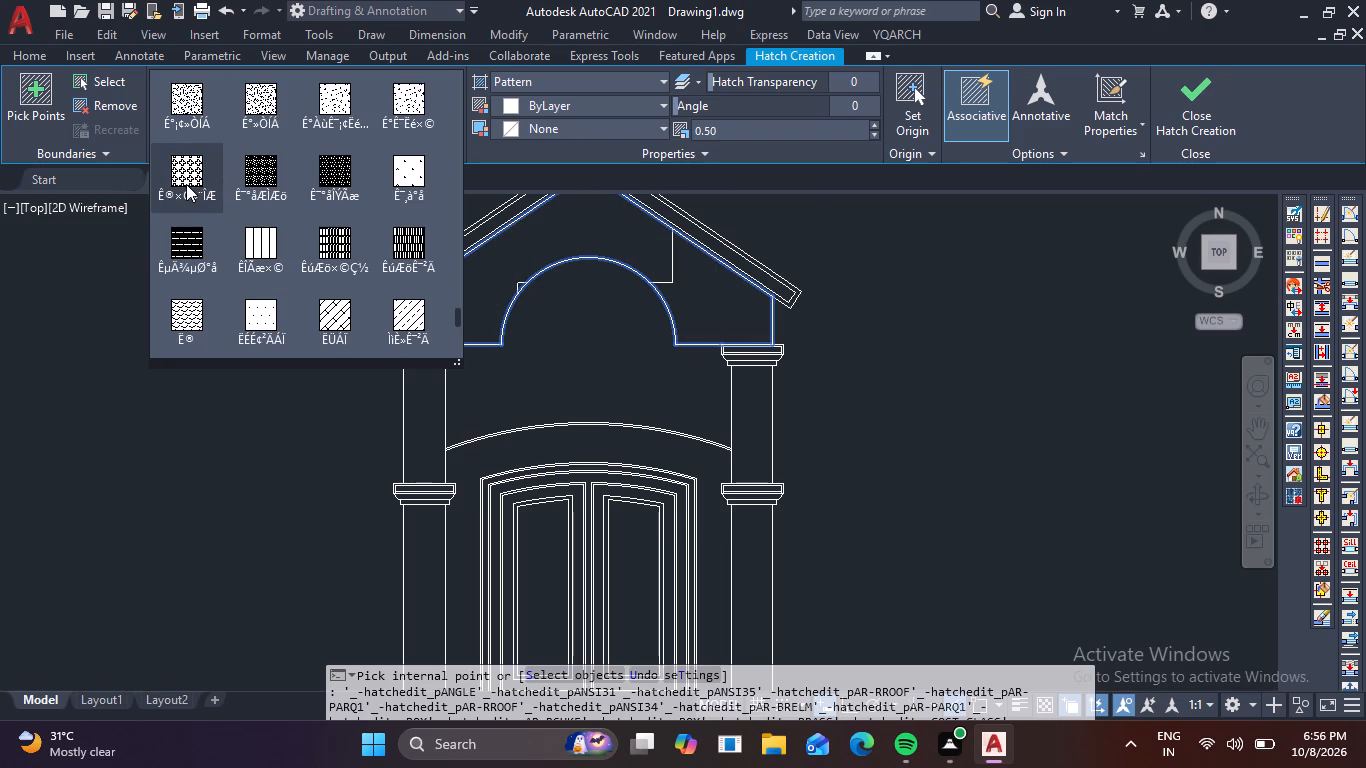
{"action": "scroll", "coordinate": [186, 184], "scroll_direction": "down", "scroll_amount": 2}
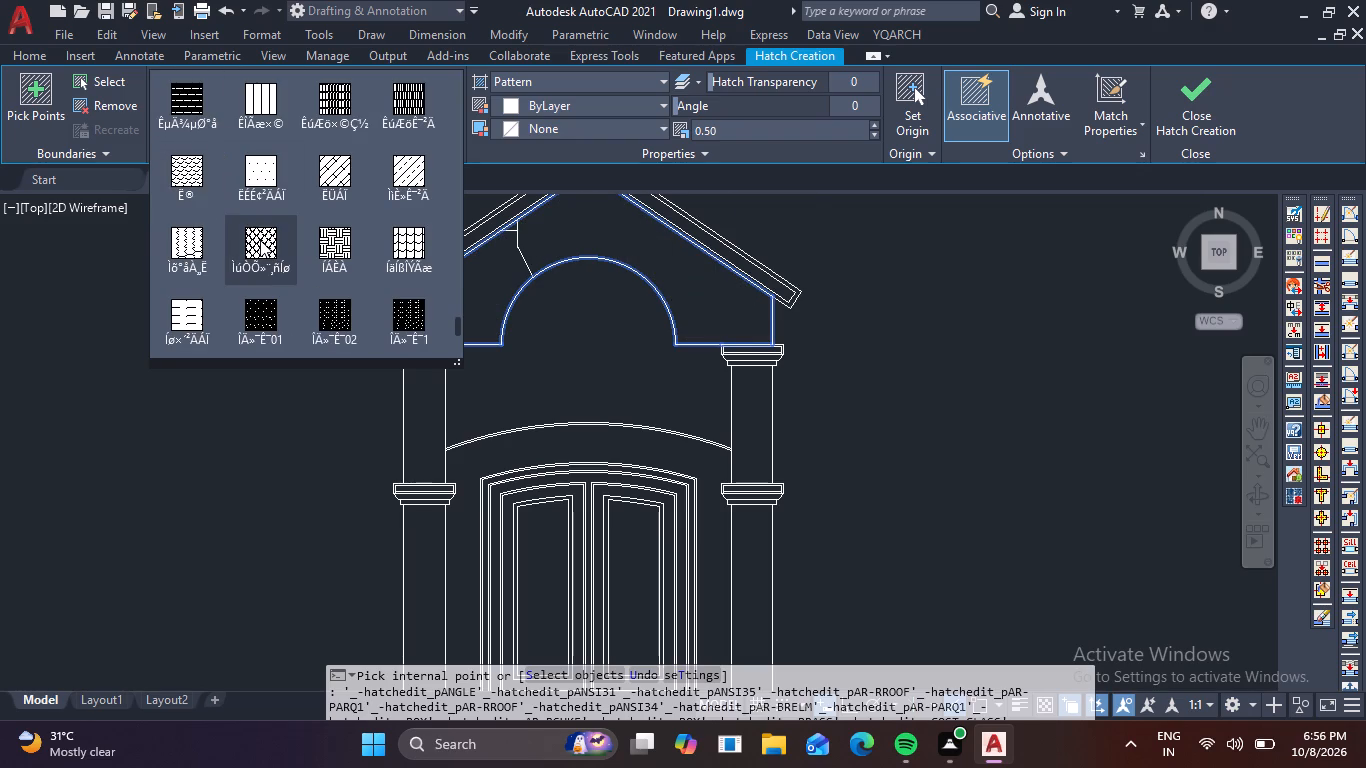
{"action": "left_click", "coordinate": [324, 245]}
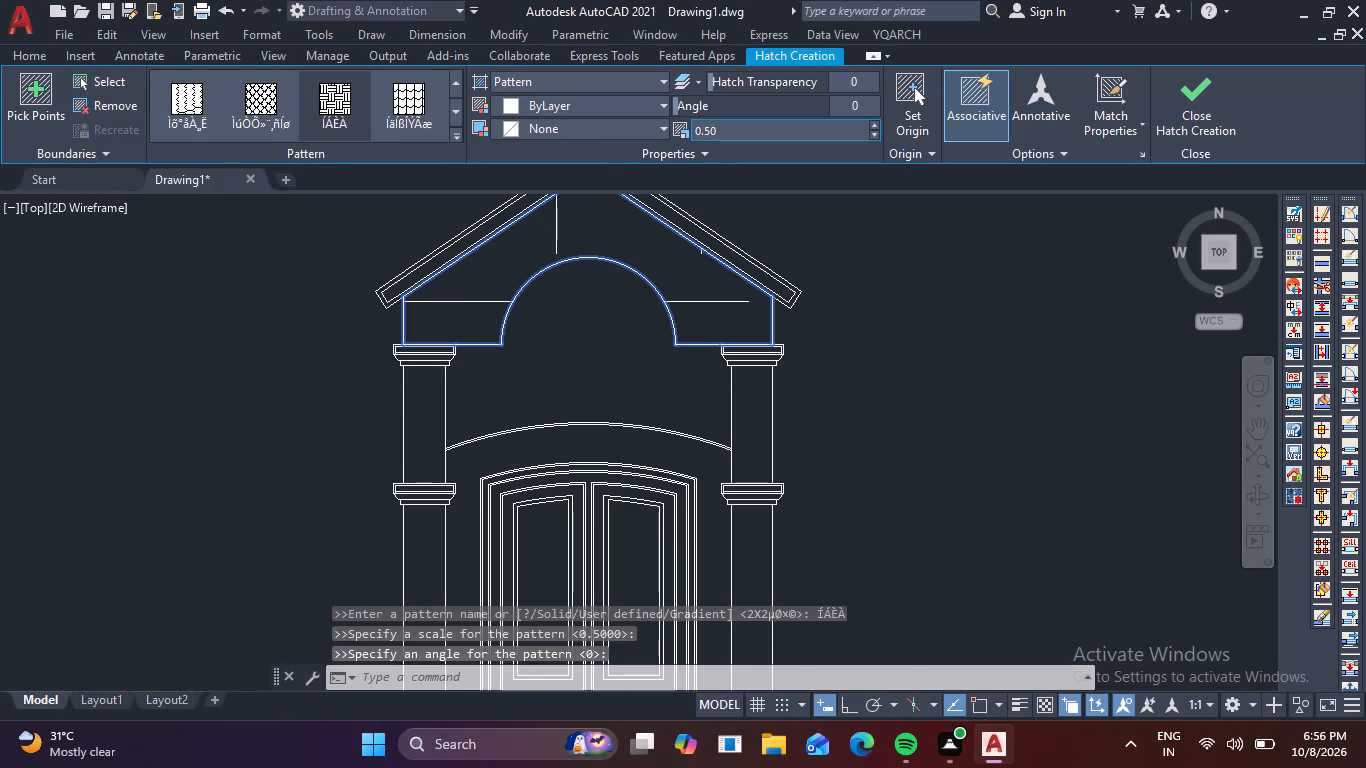
Set the gable wall hatch's scale to 0.1.
{"action": "left_click_drag", "start_coordinate": [740, 126], "coordinate": [614, 157]}
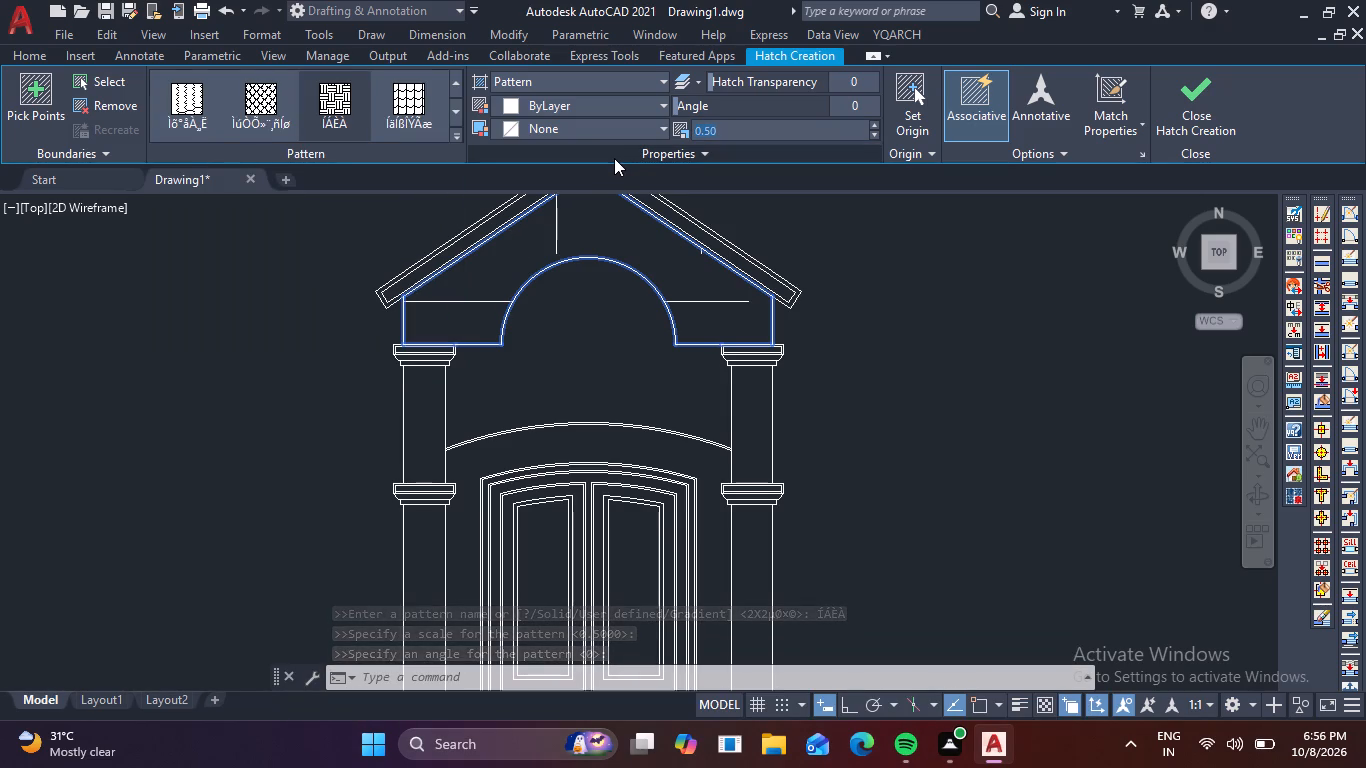
{"action": "key", "text": "period"}
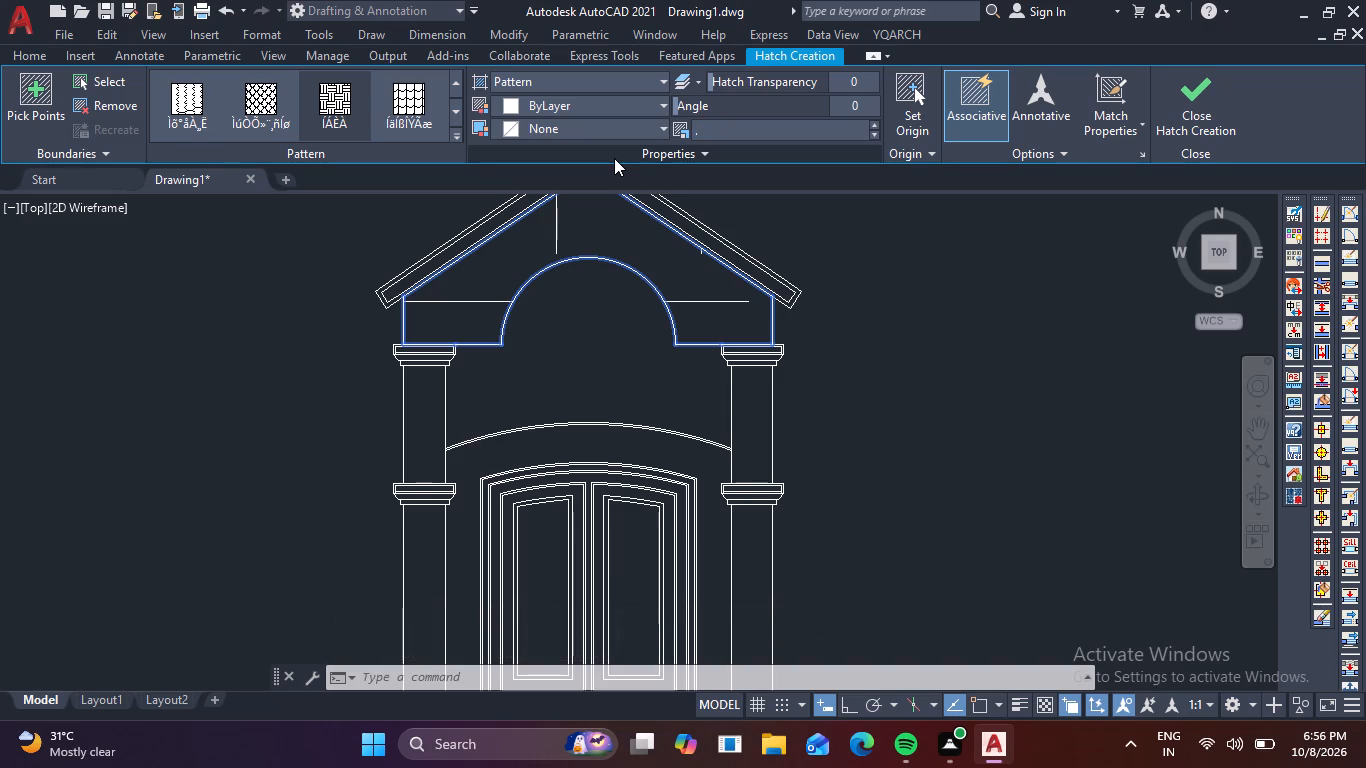
{"action": "key", "text": "1"}
{"action": "key", "text": "Return"}
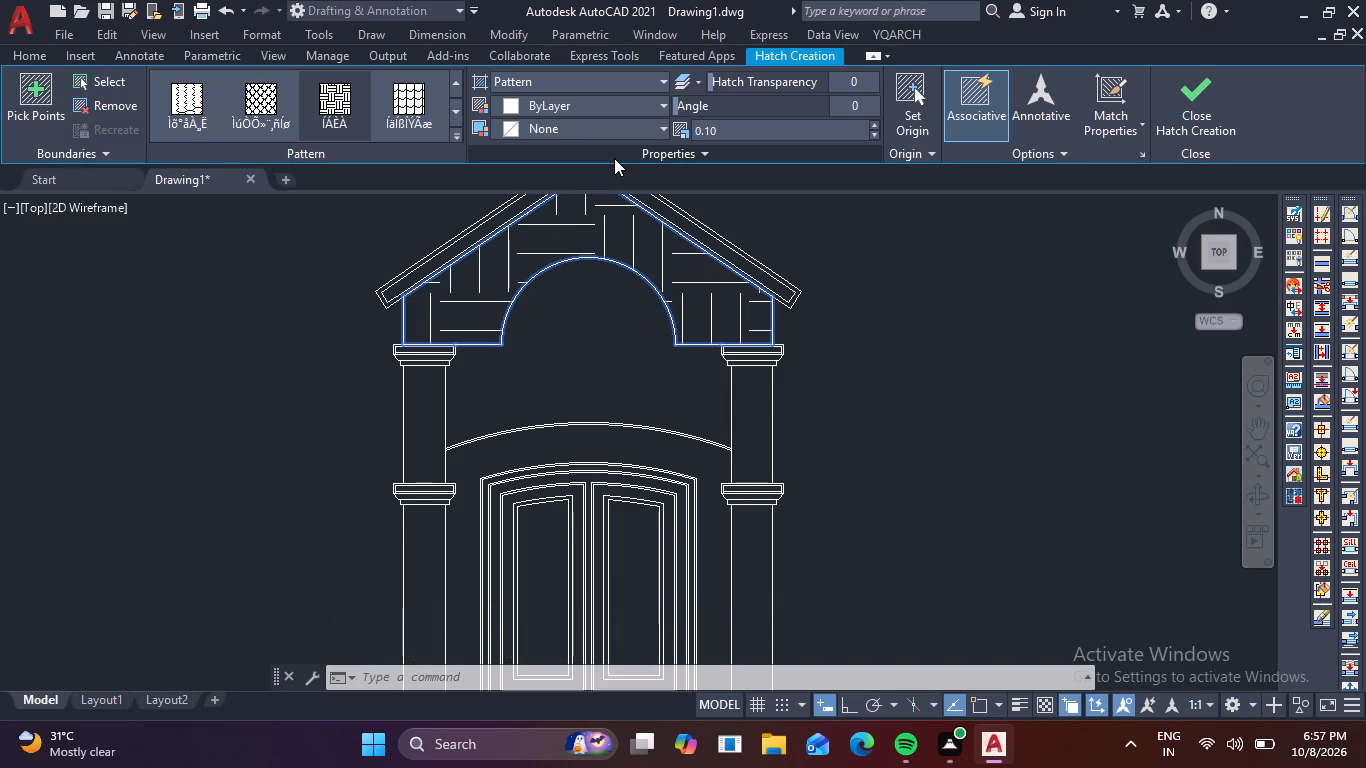
Change the gable wall hatch around the semicircle to the herringbone plank pattern µØ°å4.
{"action": "left_click", "coordinate": [457, 128]}
{"action": "scroll", "coordinate": [330, 202], "scroll_direction": "up", "scroll_amount": 11}
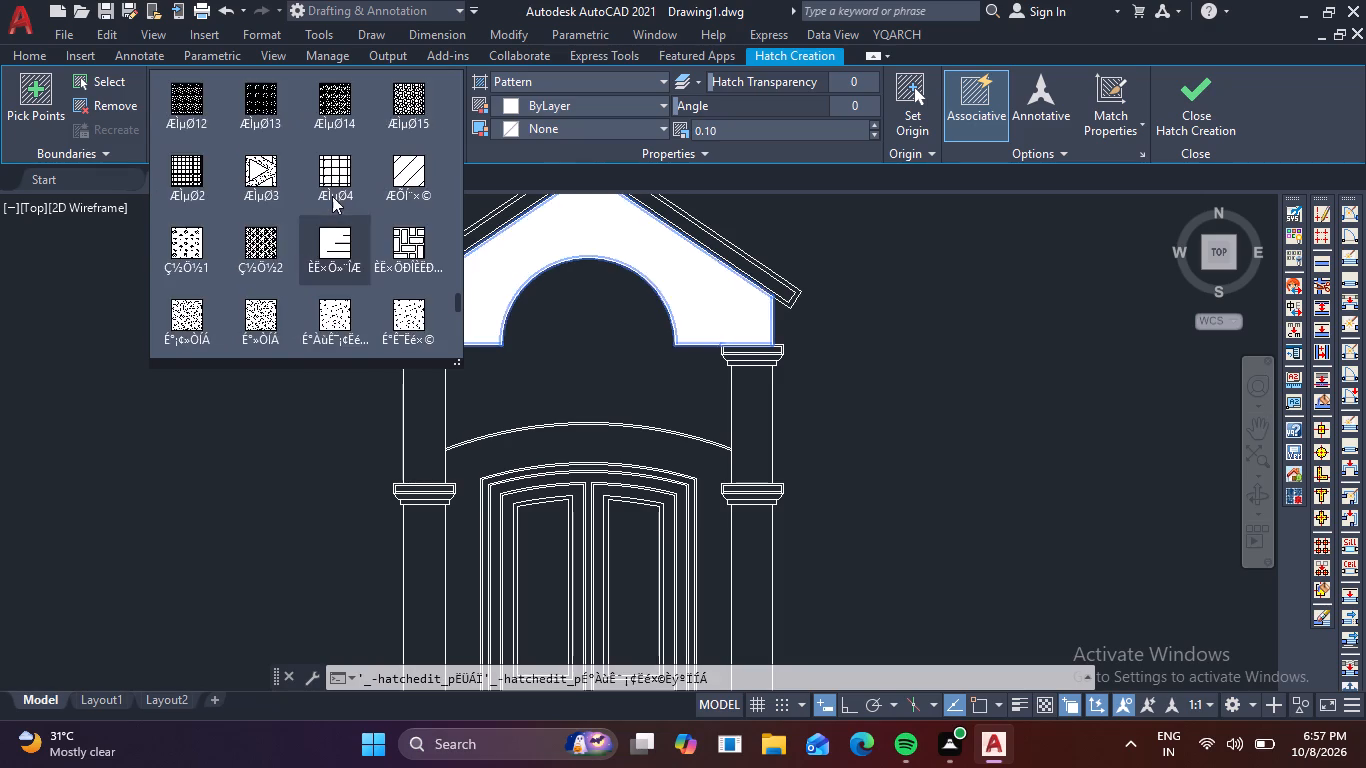
{"action": "scroll", "coordinate": [326, 196], "scroll_direction": "up", "scroll_amount": 9}
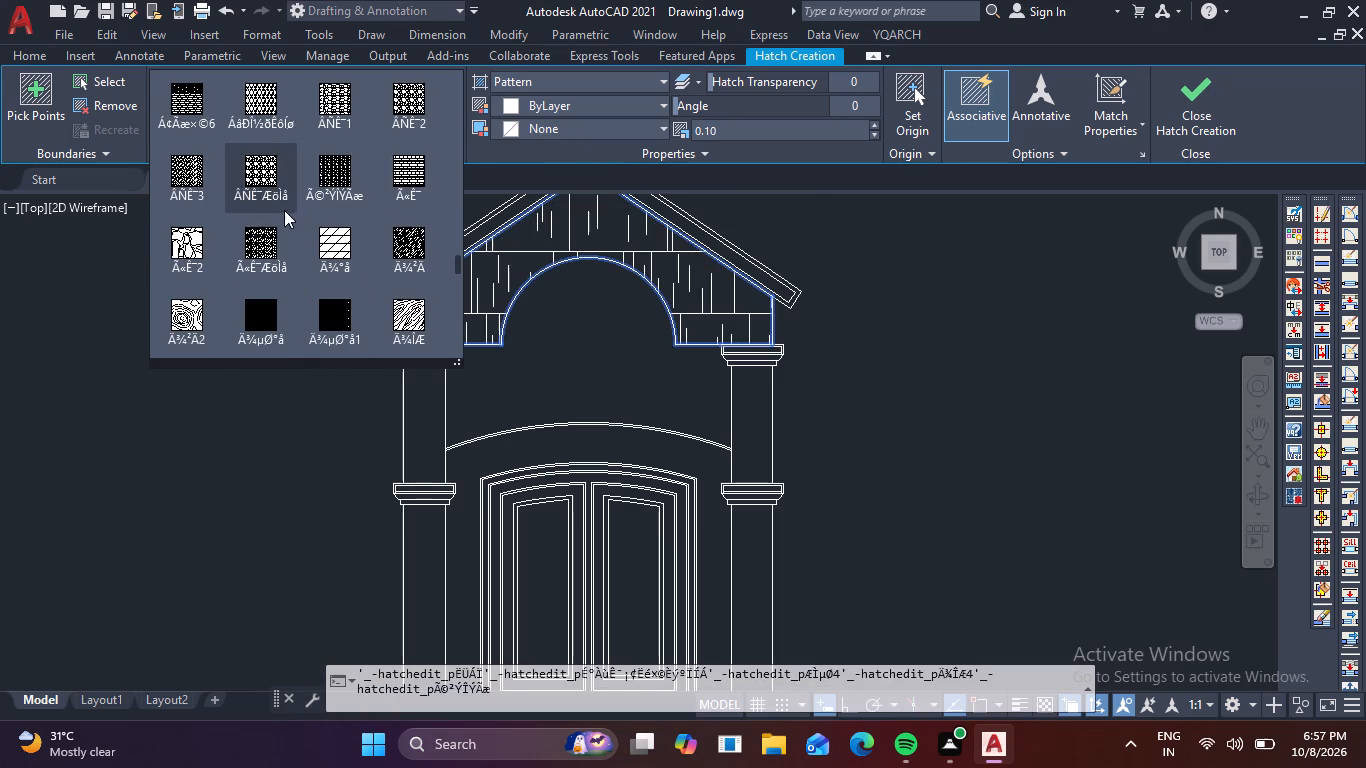
{"action": "scroll", "coordinate": [248, 228], "scroll_direction": "up", "scroll_amount": 4}
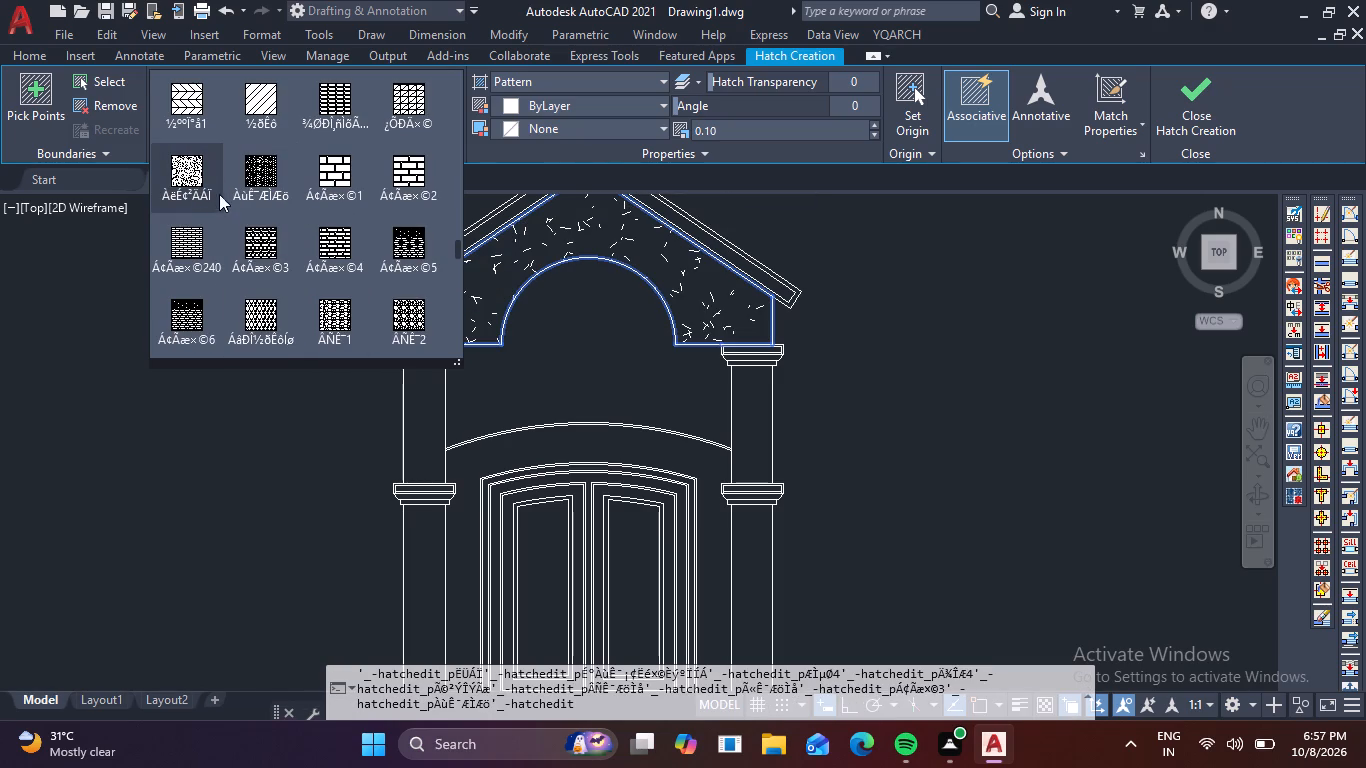
{"action": "scroll", "coordinate": [249, 237], "scroll_direction": "up", "scroll_amount": 3}
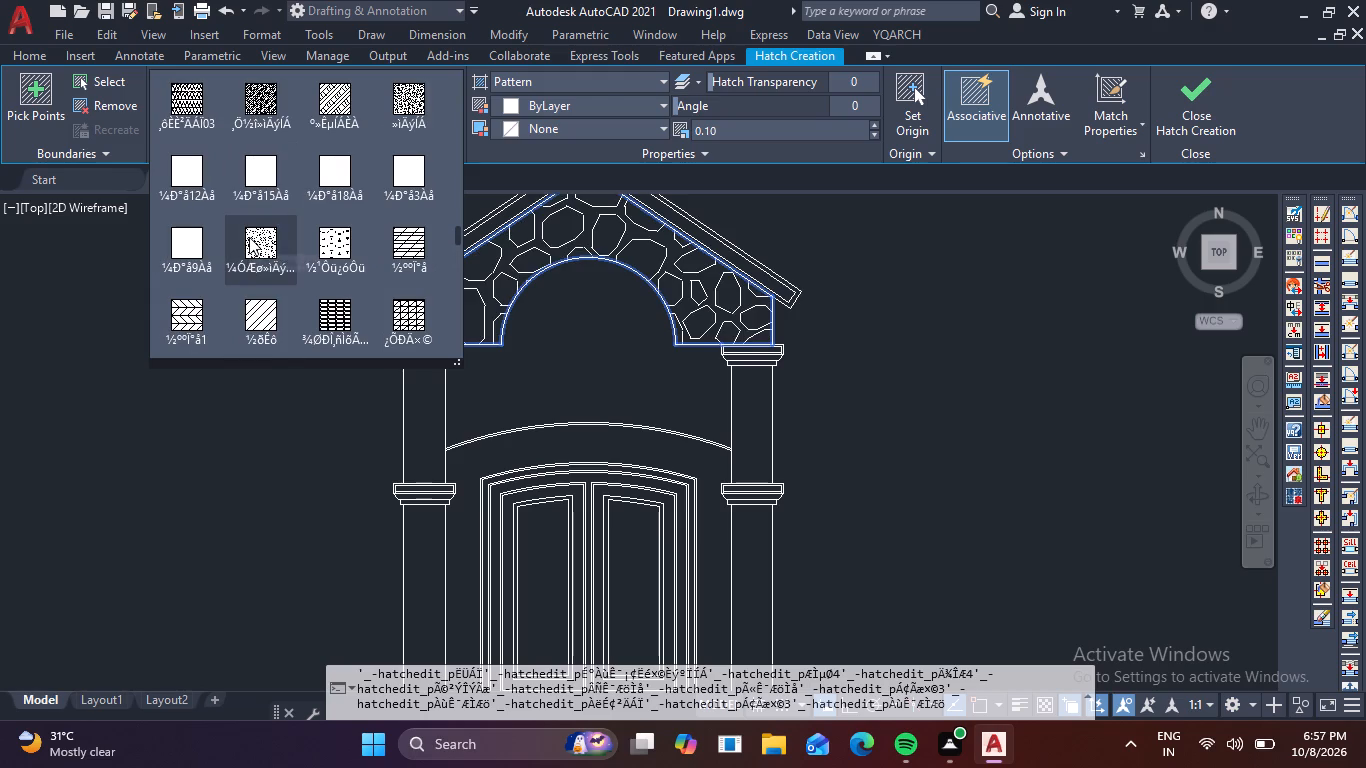
{"action": "scroll", "coordinate": [249, 237], "scroll_direction": "up", "scroll_amount": 2}
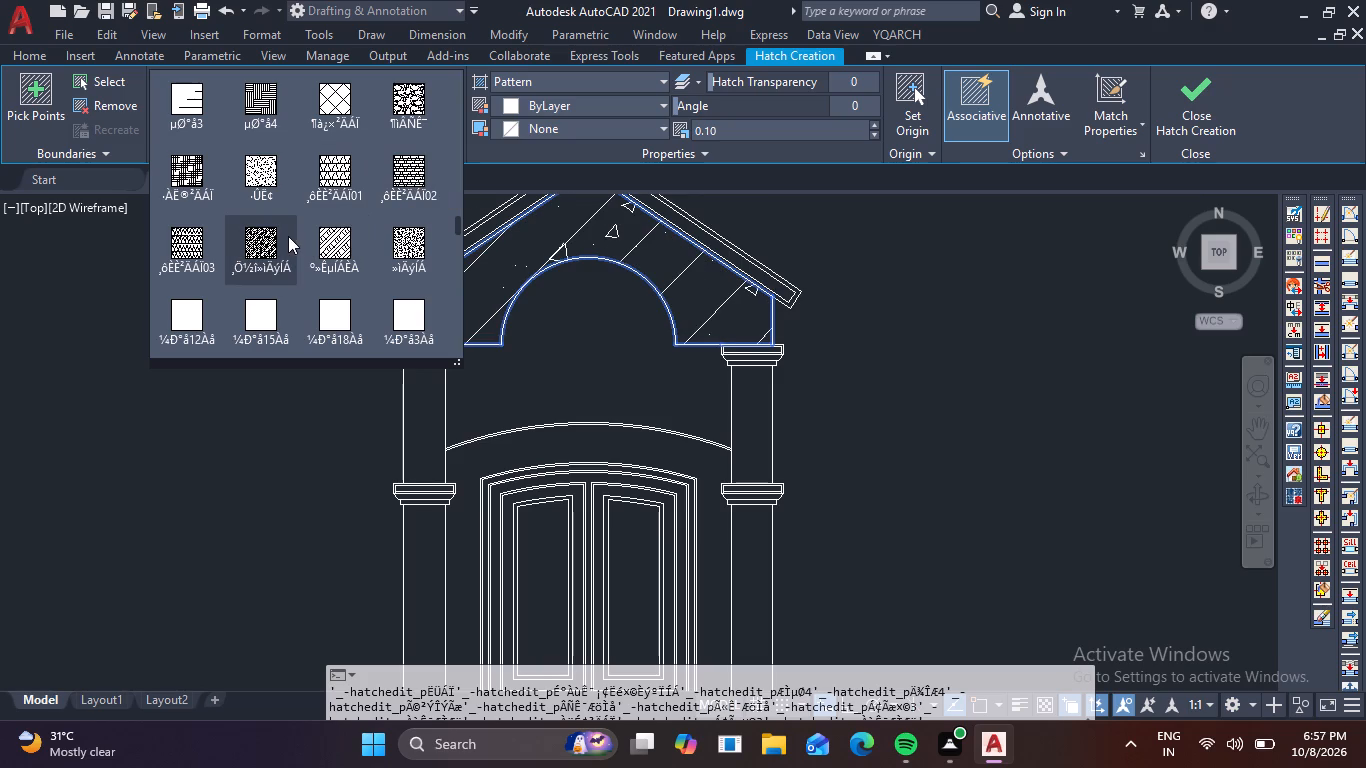
{"action": "scroll", "coordinate": [280, 238], "scroll_direction": "up", "scroll_amount": 1}
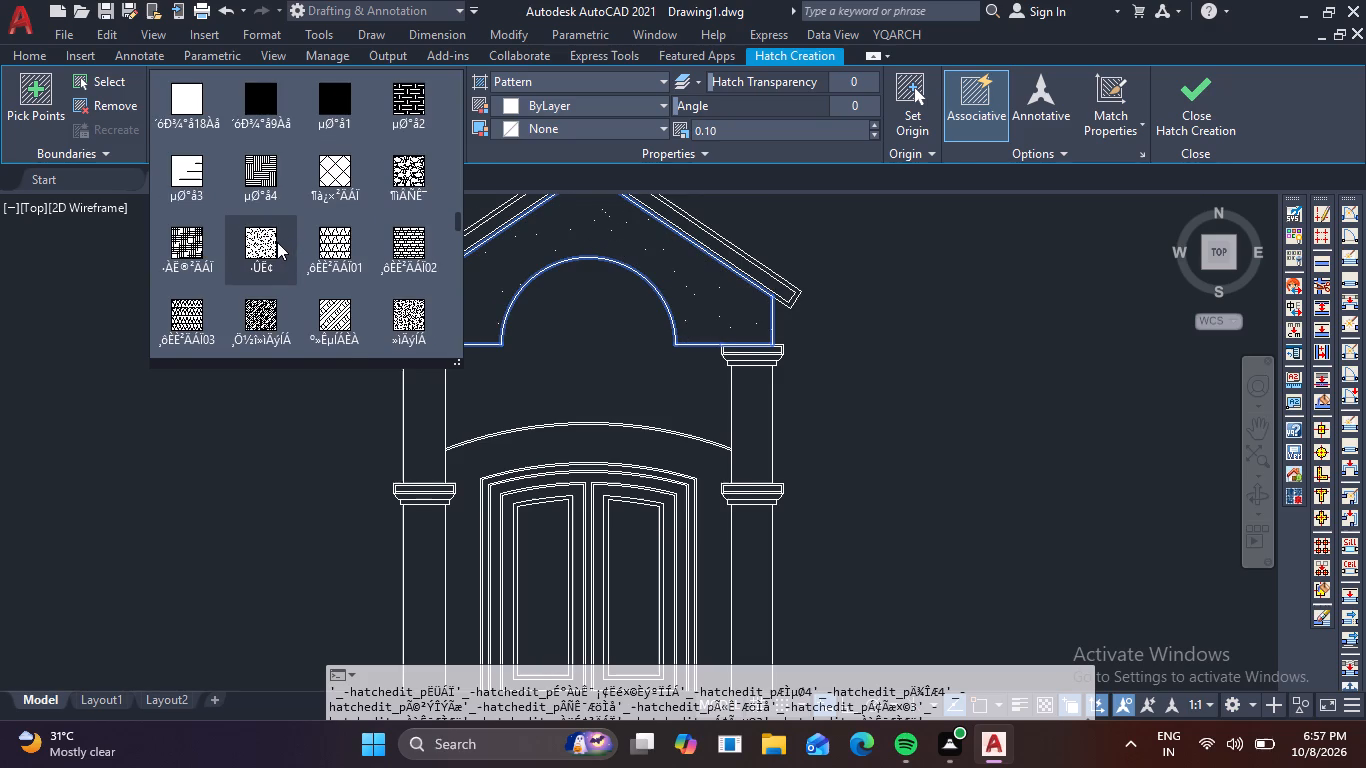
{"action": "left_click", "coordinate": [276, 185]}
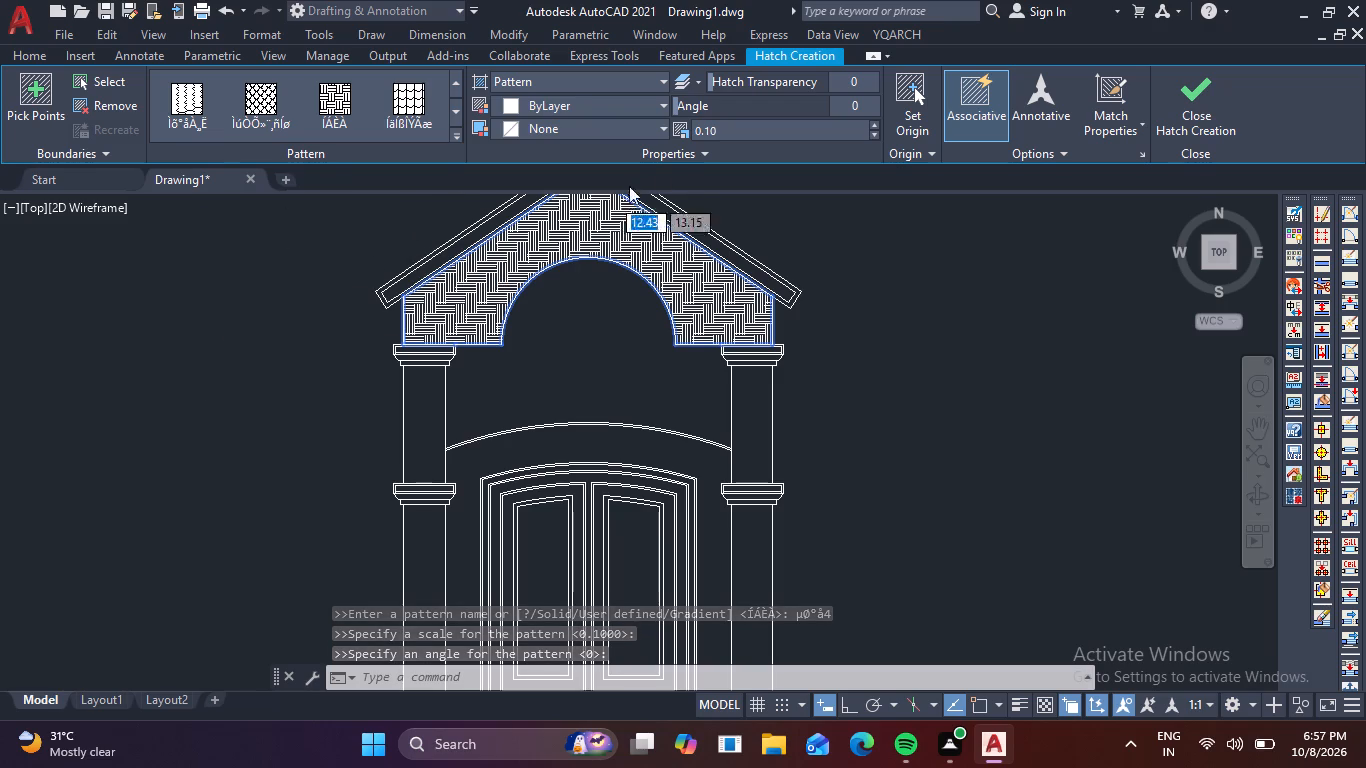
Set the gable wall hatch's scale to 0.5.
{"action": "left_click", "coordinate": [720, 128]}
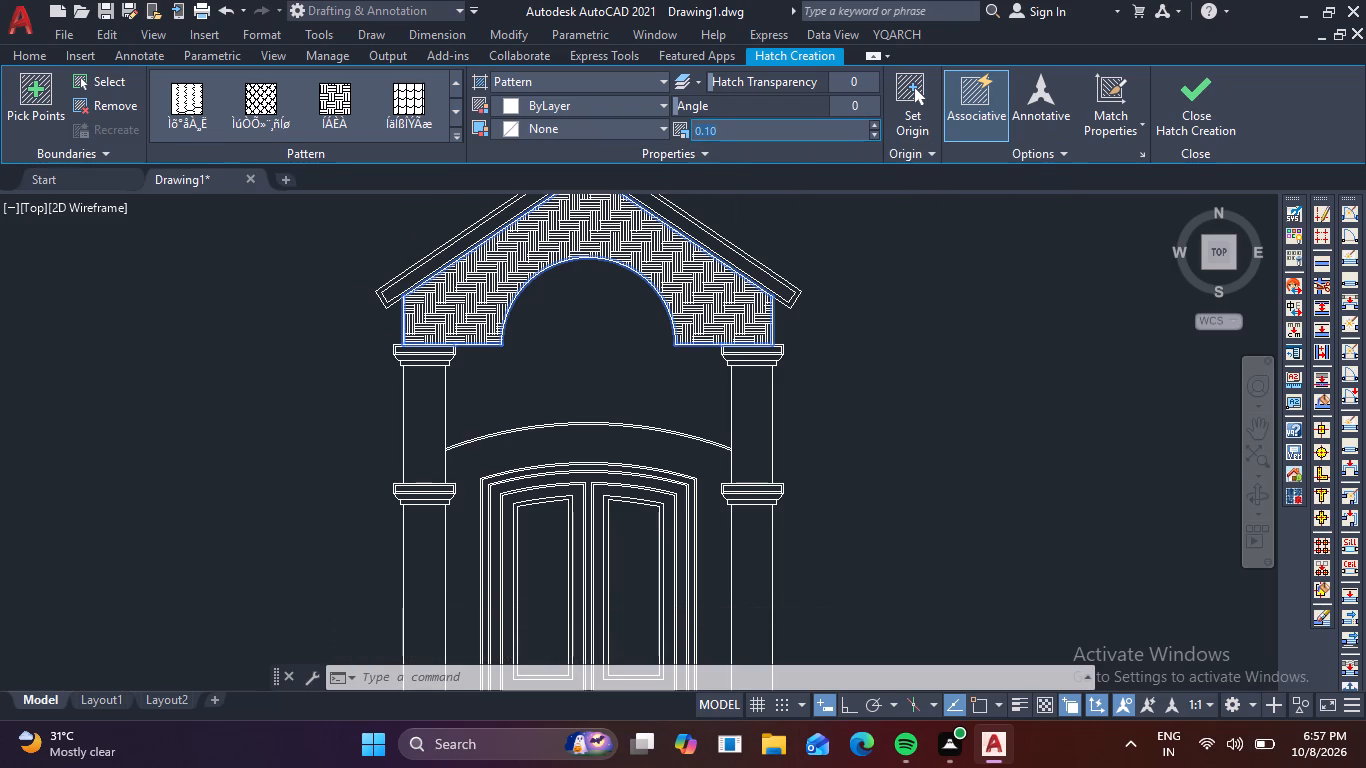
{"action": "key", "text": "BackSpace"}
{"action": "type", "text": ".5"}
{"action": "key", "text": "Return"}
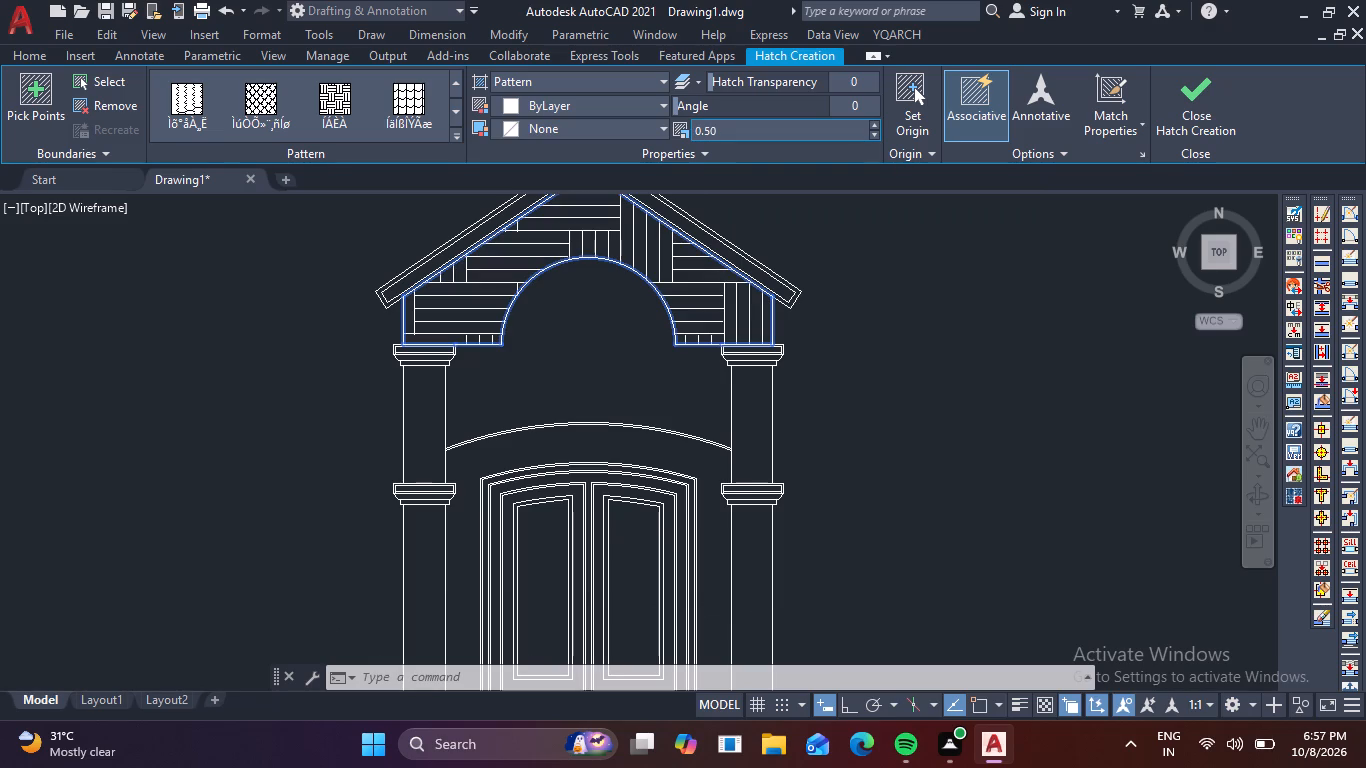
Set the gable wall hatch's scale to 0.2 and finish the hatch.
{"action": "left_click", "coordinate": [720, 128]}
{"action": "key", "text": "BackSpace"}
{"action": "key", "text": "BackSpace"}
{"action": "type", "text": ".2"}
{"action": "key", "text": "Return"}
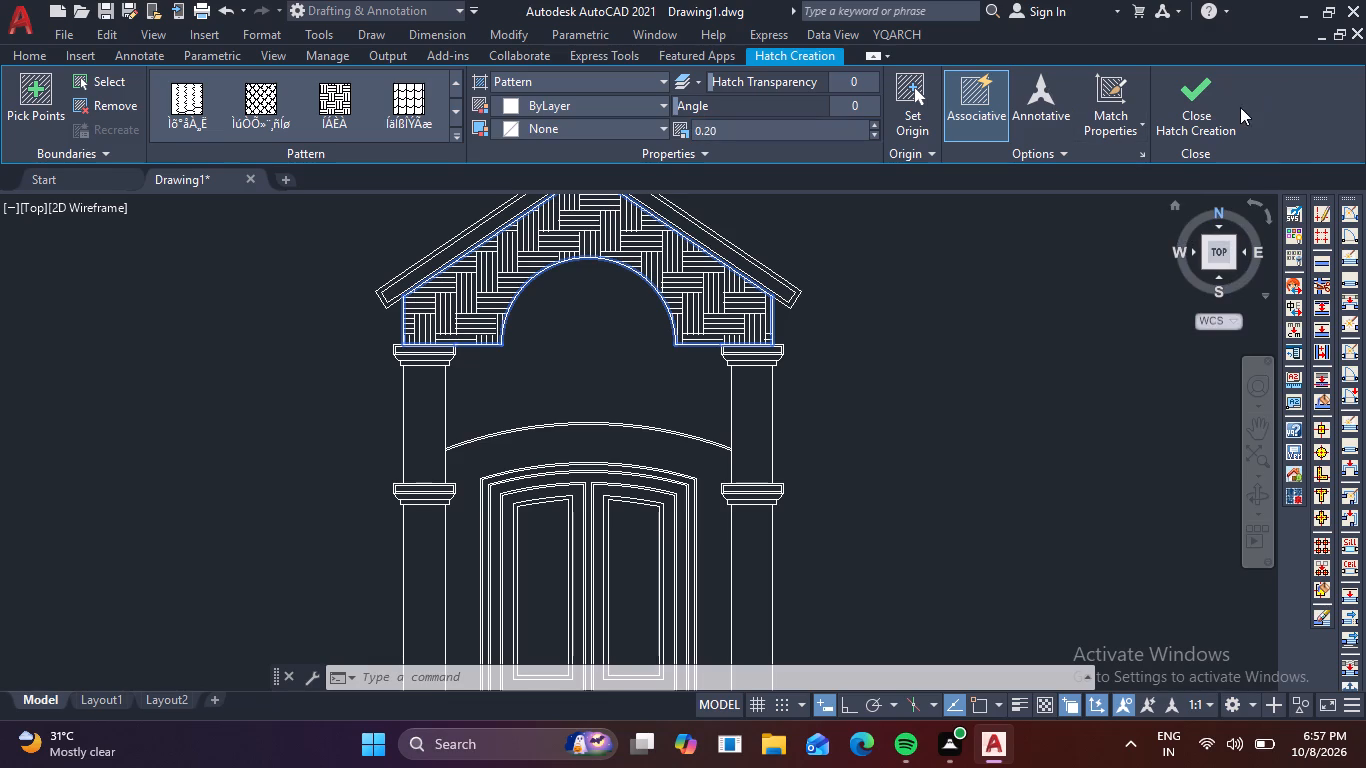
{"action": "left_click", "coordinate": [1209, 115]}
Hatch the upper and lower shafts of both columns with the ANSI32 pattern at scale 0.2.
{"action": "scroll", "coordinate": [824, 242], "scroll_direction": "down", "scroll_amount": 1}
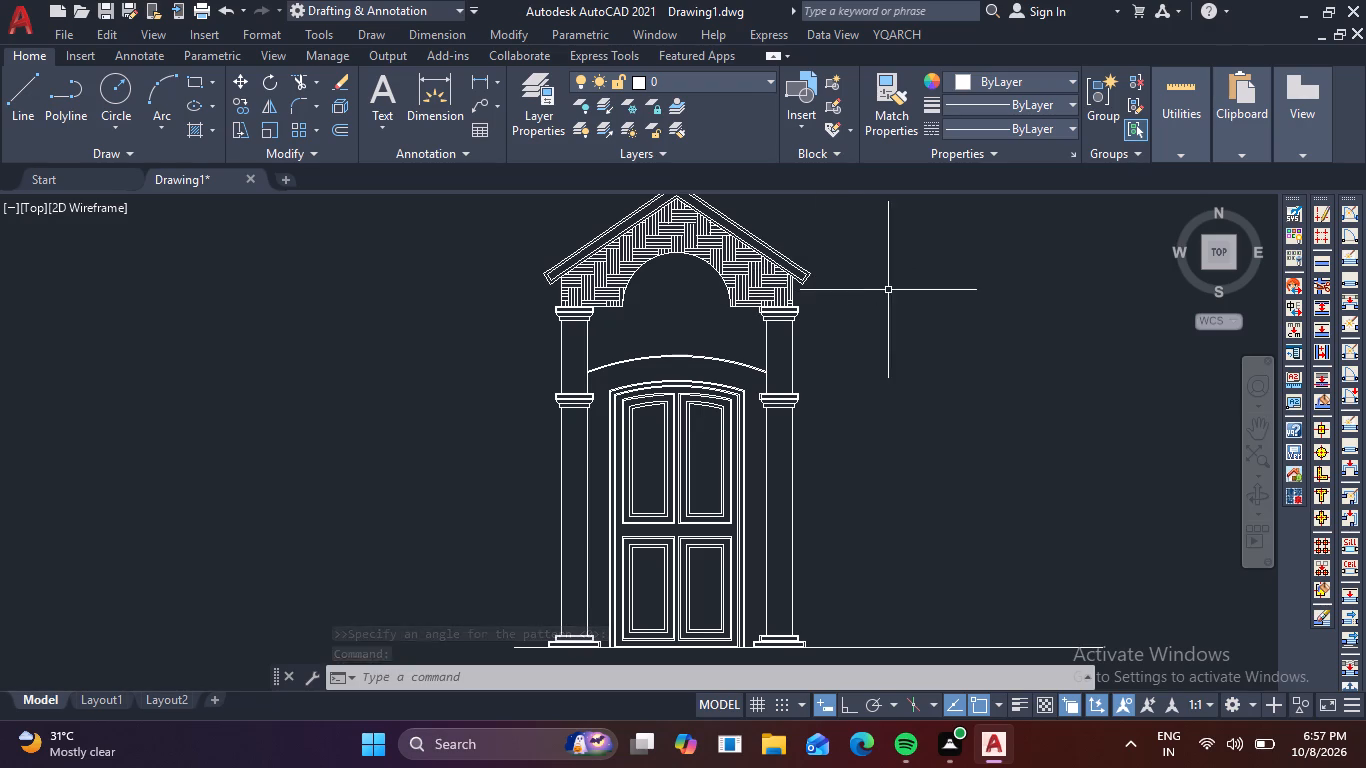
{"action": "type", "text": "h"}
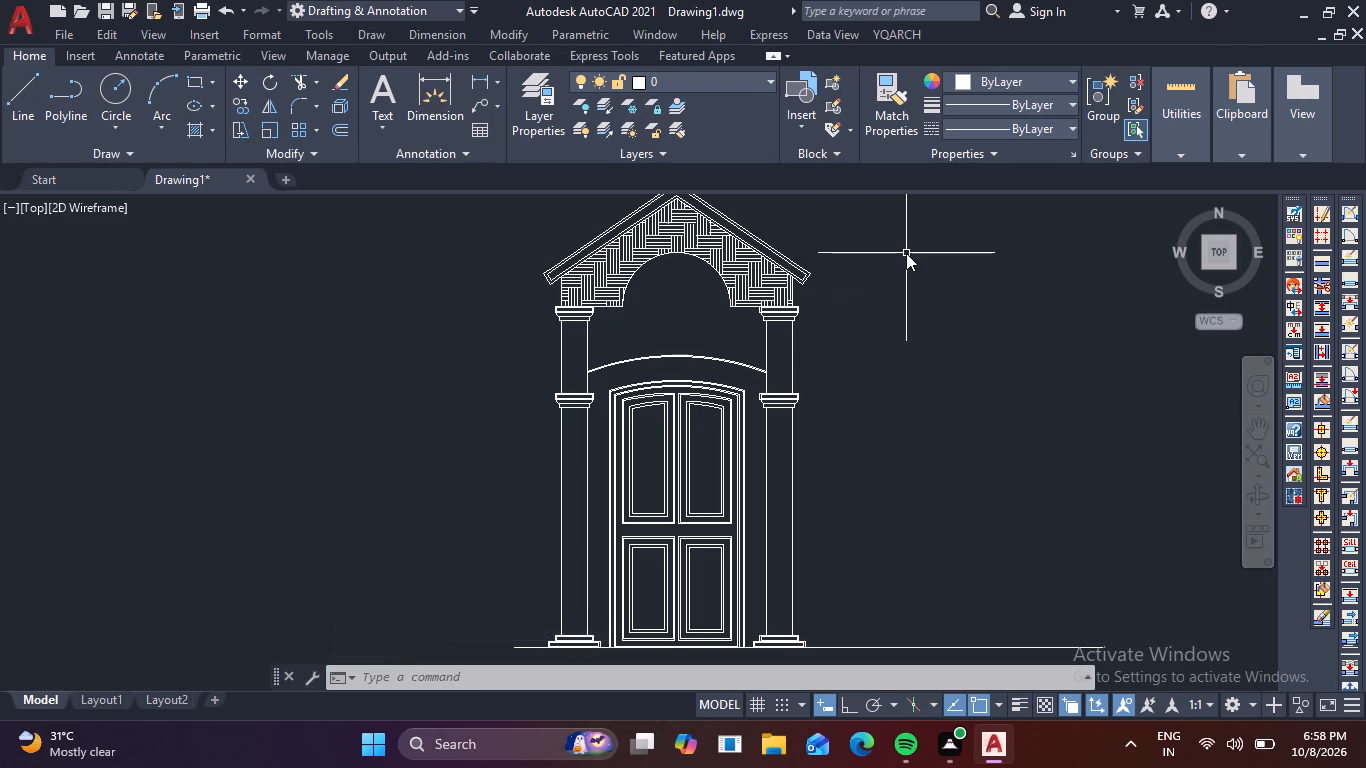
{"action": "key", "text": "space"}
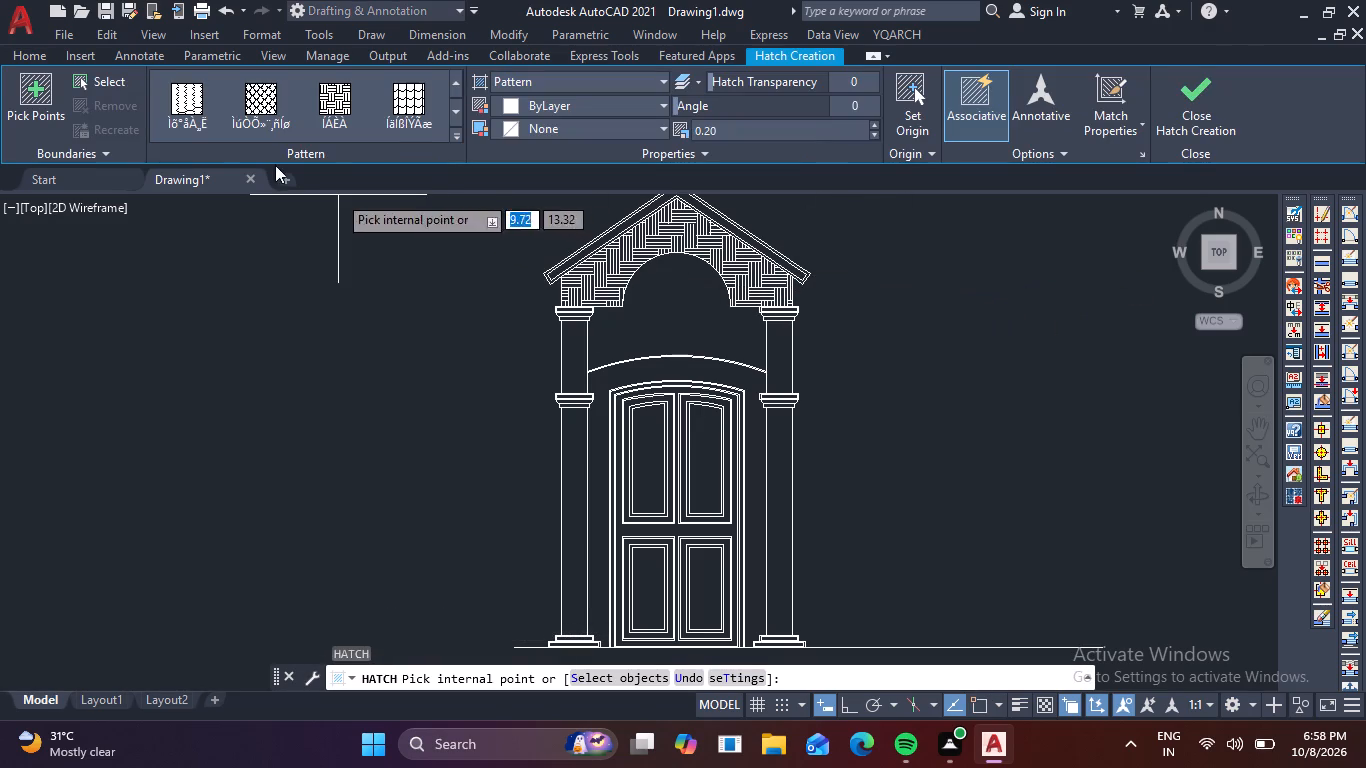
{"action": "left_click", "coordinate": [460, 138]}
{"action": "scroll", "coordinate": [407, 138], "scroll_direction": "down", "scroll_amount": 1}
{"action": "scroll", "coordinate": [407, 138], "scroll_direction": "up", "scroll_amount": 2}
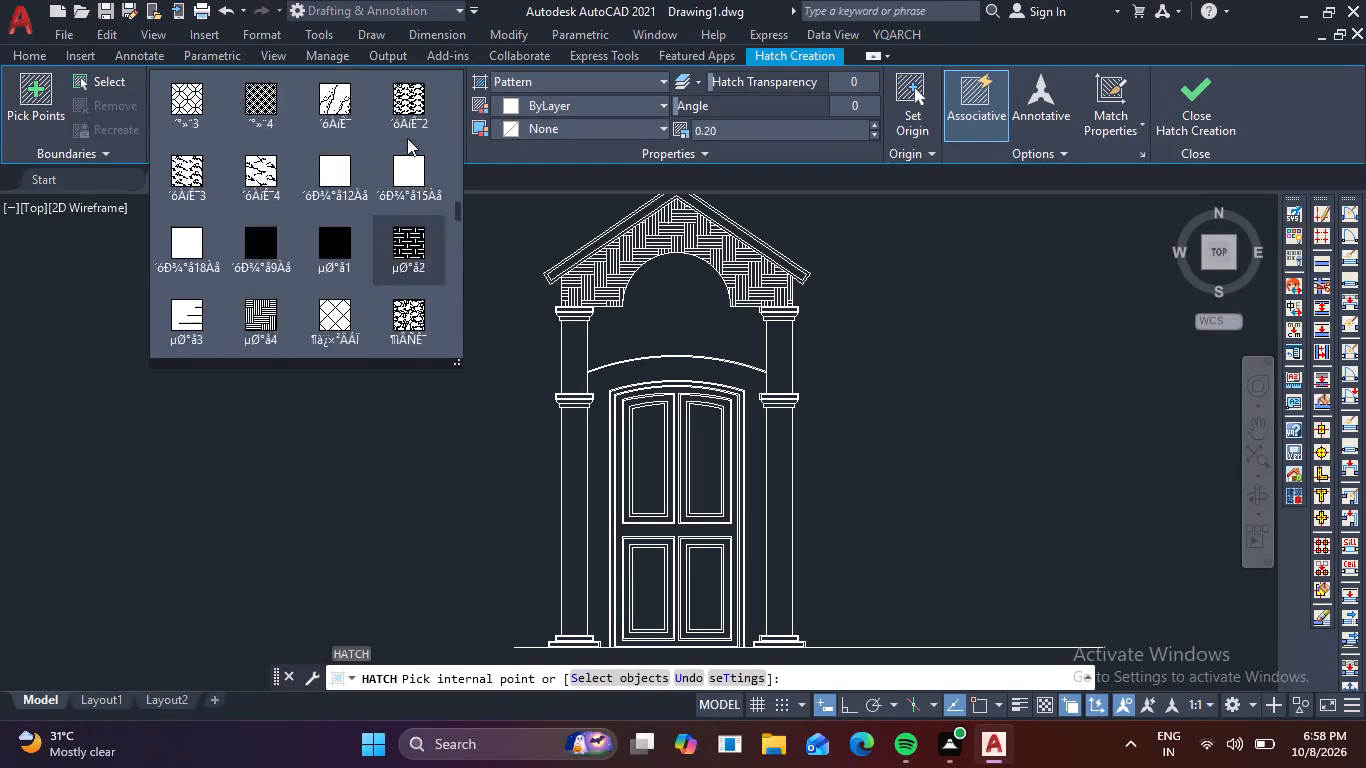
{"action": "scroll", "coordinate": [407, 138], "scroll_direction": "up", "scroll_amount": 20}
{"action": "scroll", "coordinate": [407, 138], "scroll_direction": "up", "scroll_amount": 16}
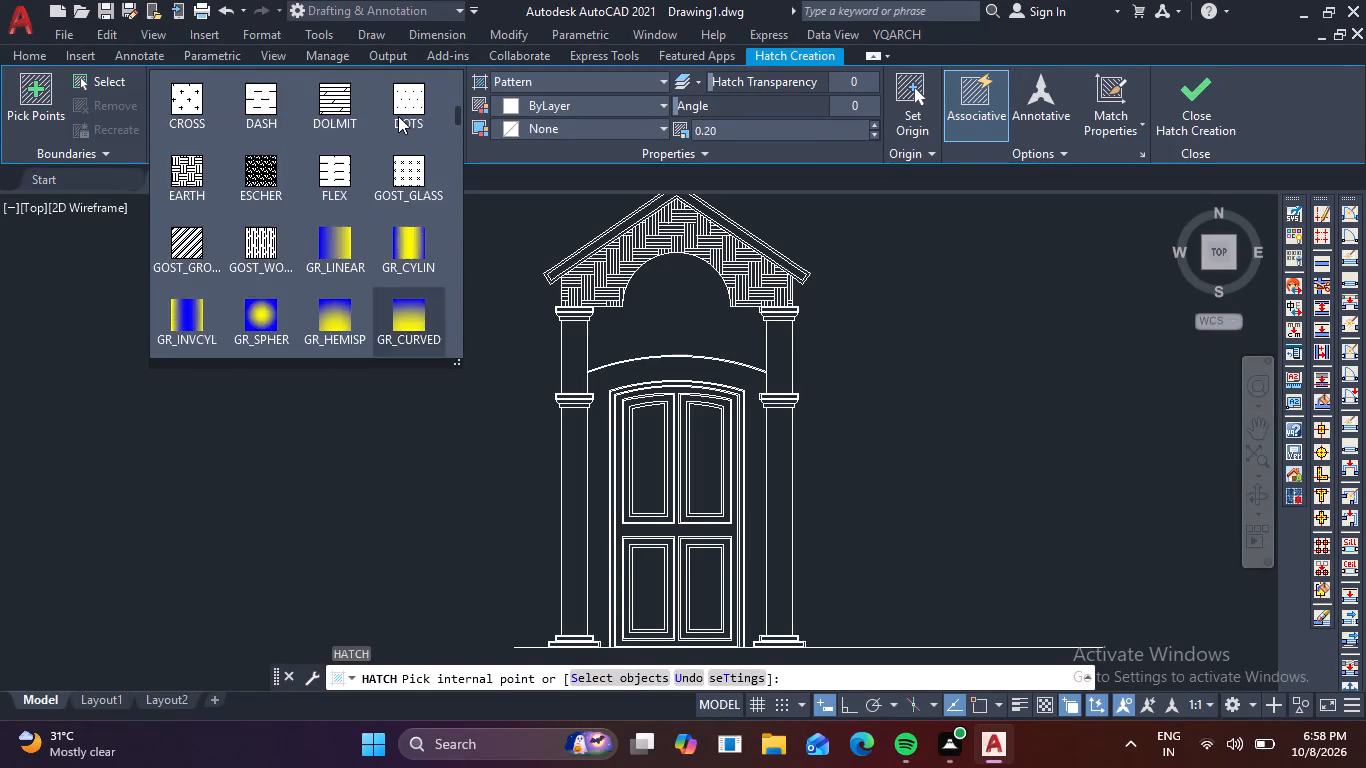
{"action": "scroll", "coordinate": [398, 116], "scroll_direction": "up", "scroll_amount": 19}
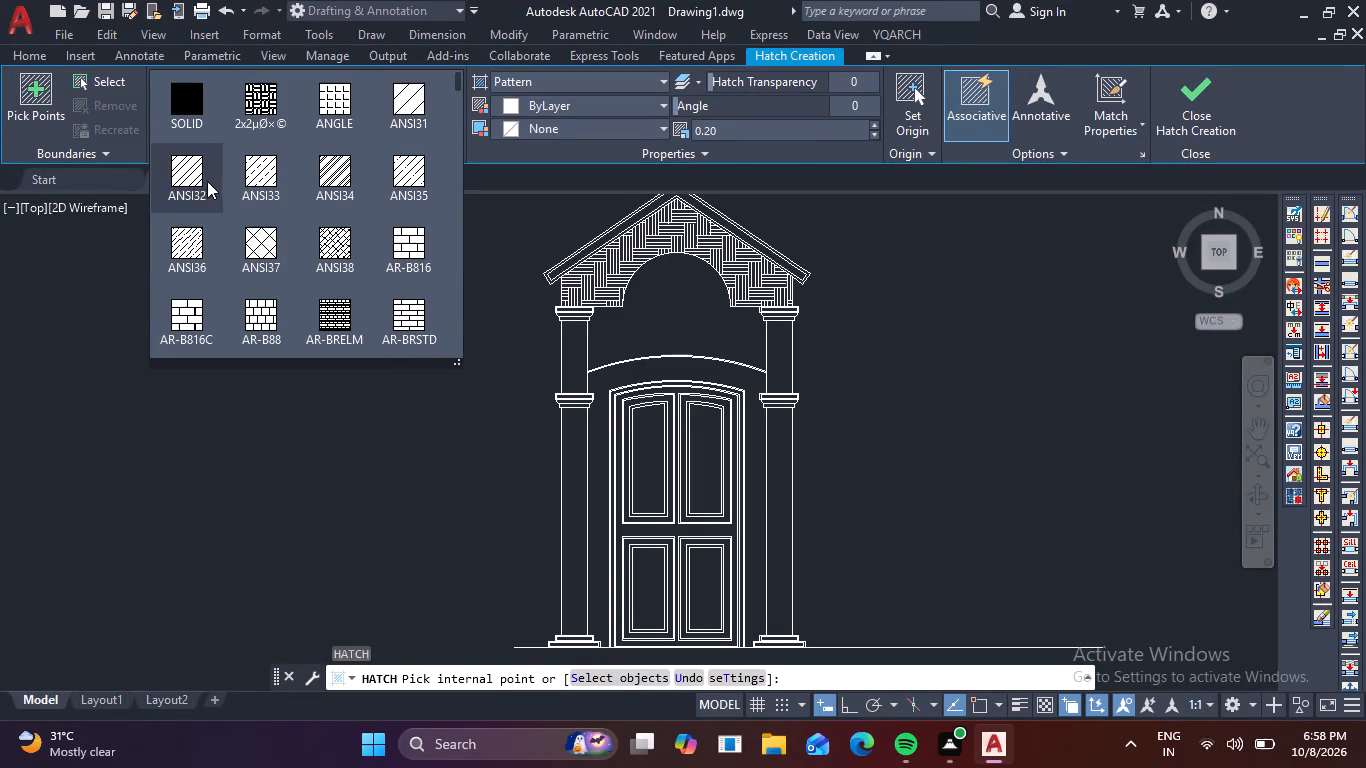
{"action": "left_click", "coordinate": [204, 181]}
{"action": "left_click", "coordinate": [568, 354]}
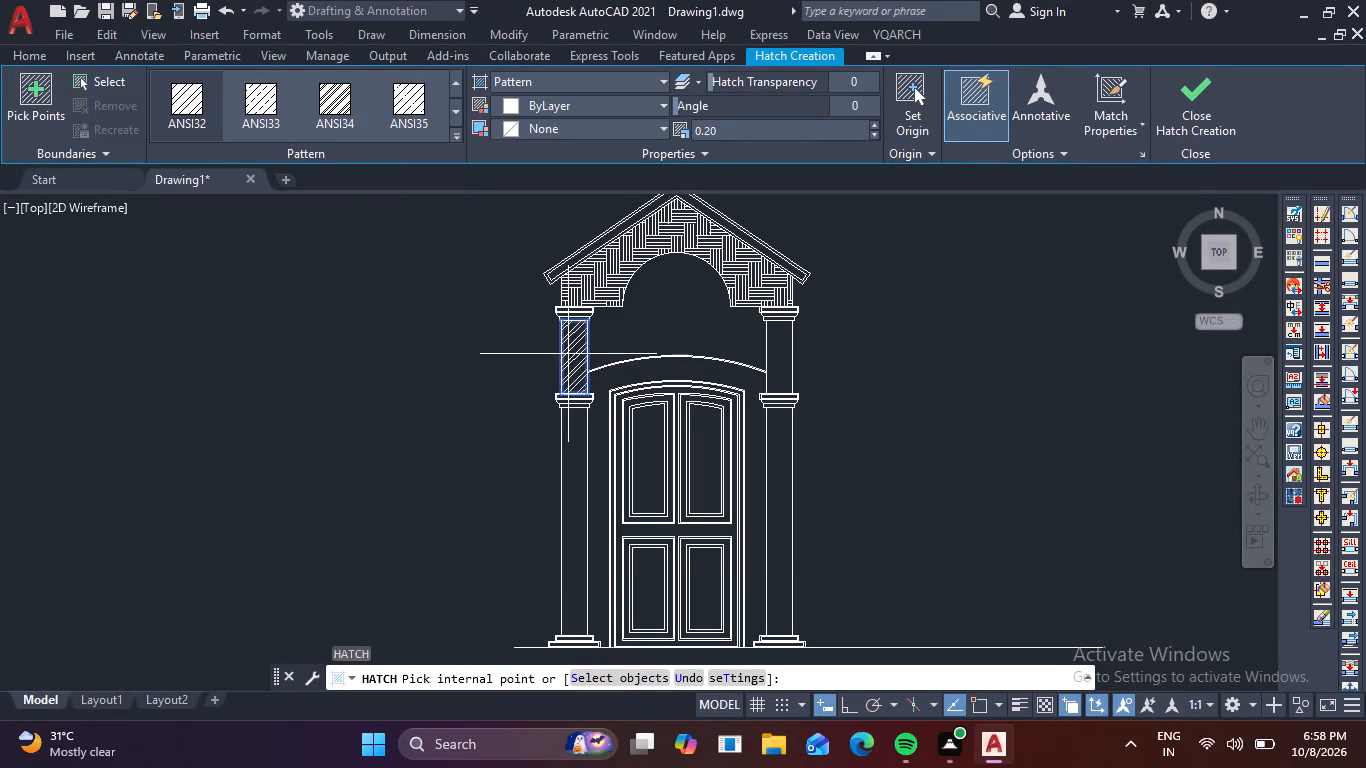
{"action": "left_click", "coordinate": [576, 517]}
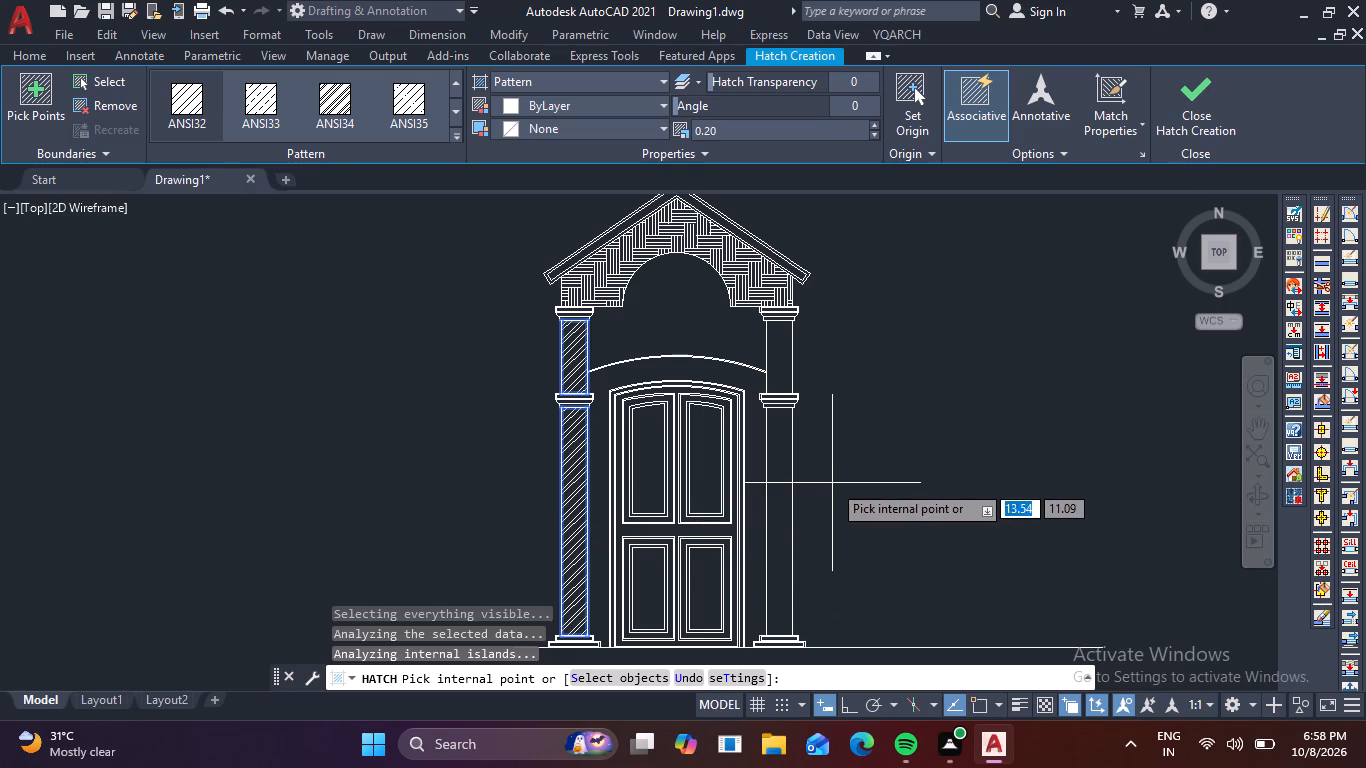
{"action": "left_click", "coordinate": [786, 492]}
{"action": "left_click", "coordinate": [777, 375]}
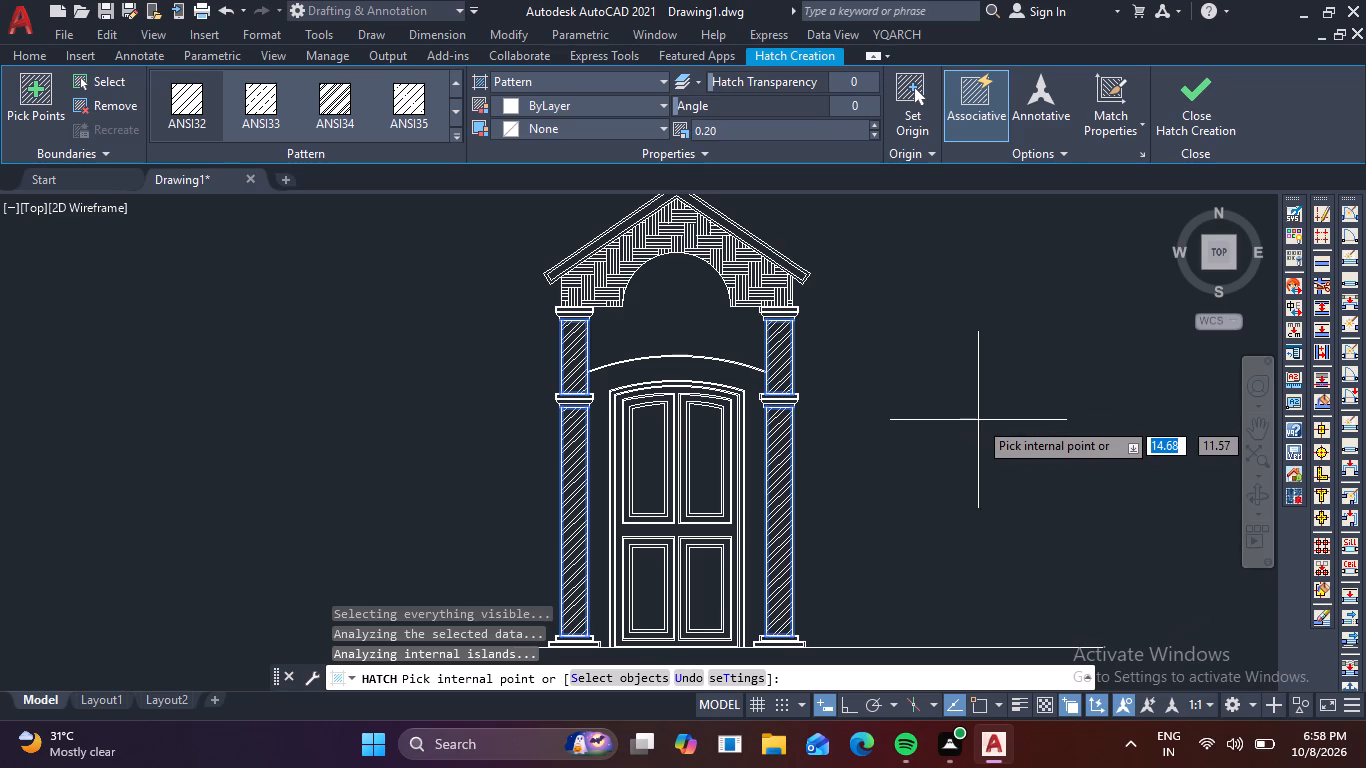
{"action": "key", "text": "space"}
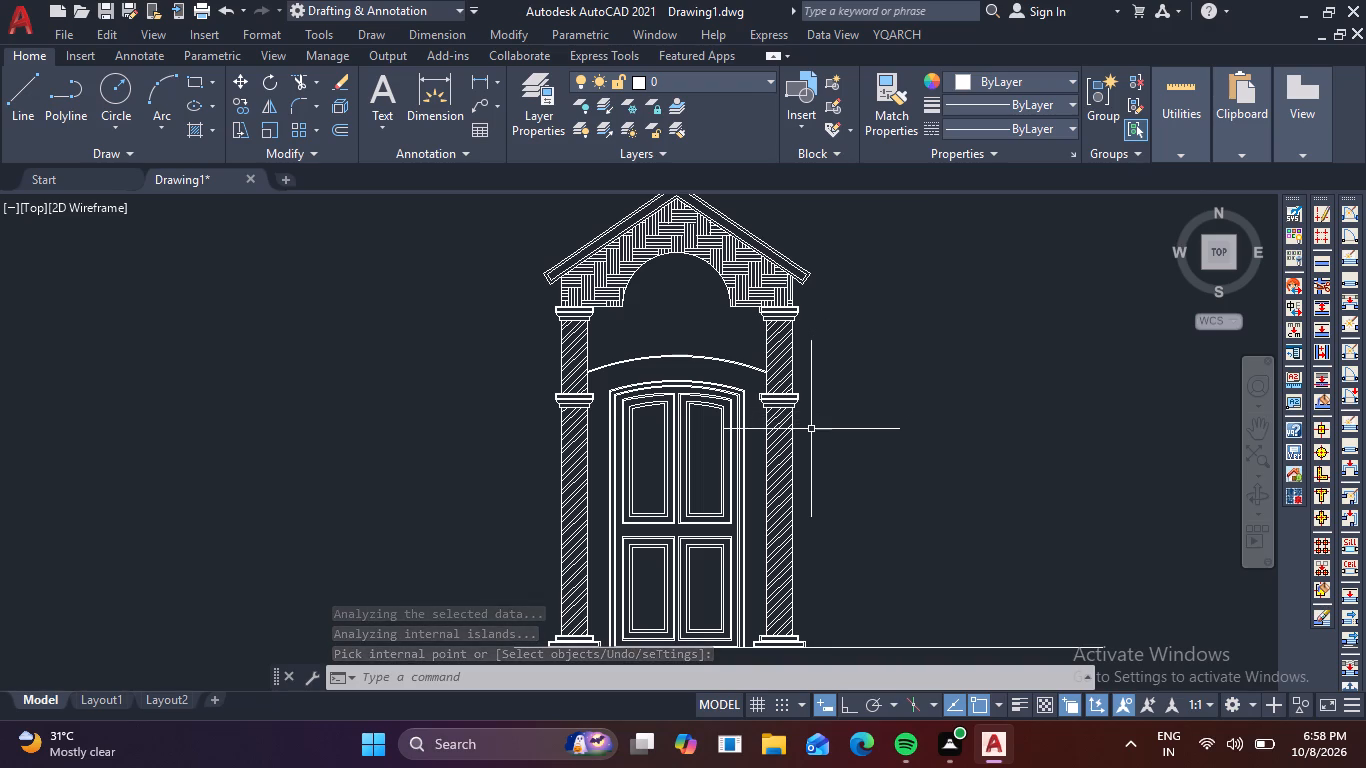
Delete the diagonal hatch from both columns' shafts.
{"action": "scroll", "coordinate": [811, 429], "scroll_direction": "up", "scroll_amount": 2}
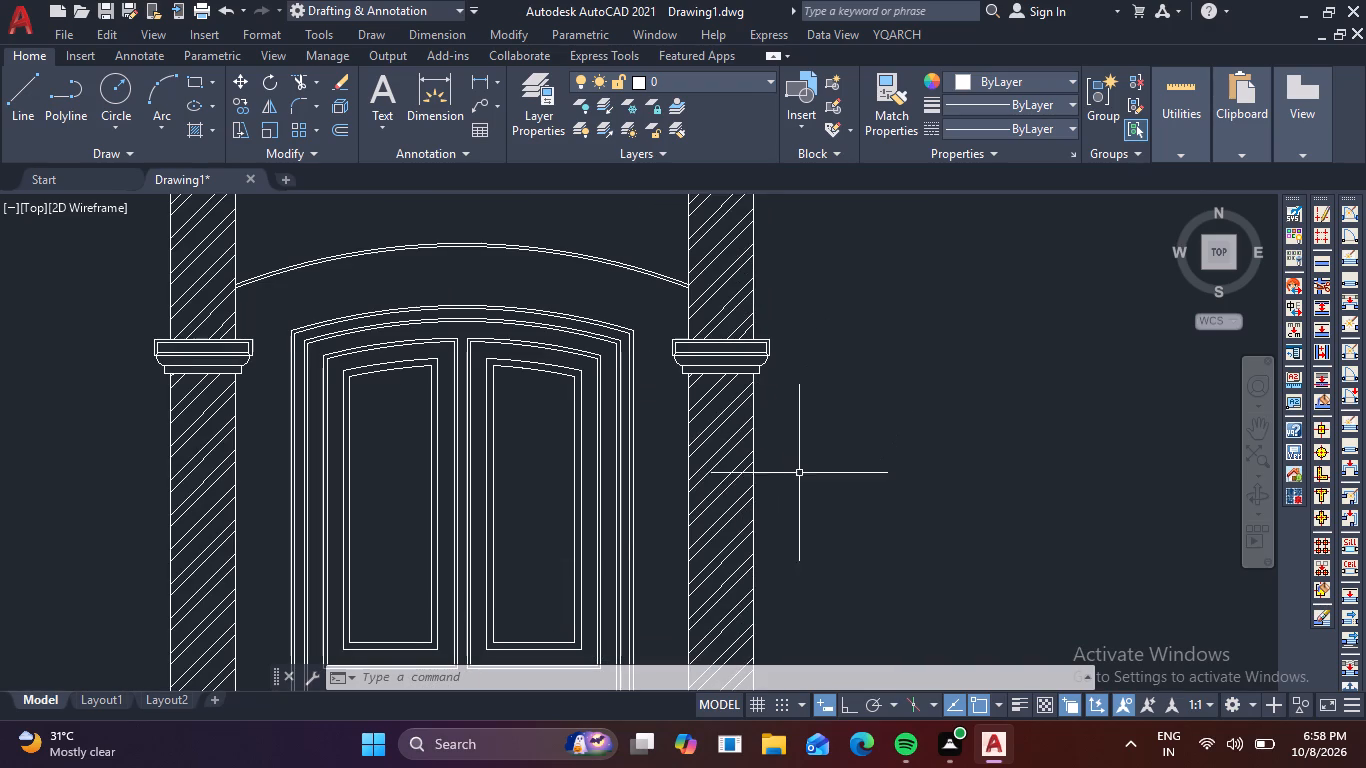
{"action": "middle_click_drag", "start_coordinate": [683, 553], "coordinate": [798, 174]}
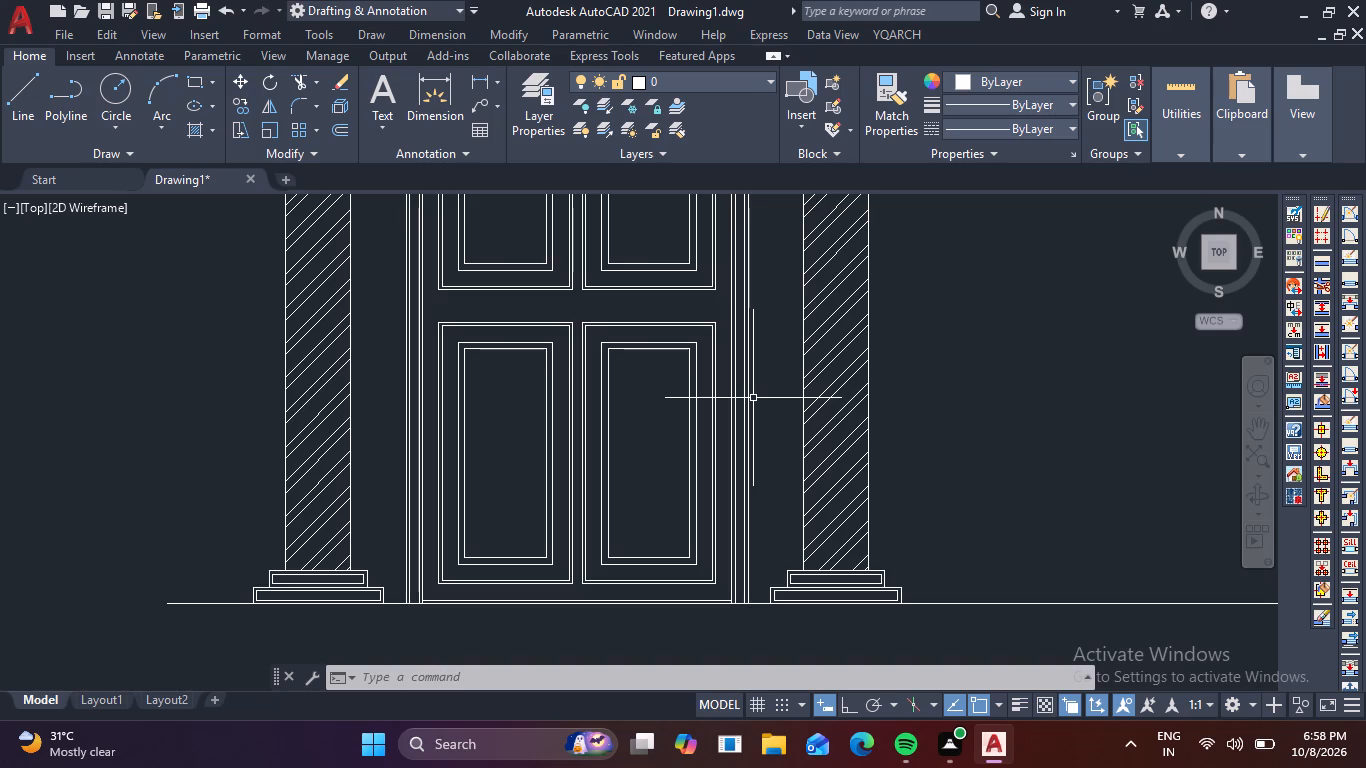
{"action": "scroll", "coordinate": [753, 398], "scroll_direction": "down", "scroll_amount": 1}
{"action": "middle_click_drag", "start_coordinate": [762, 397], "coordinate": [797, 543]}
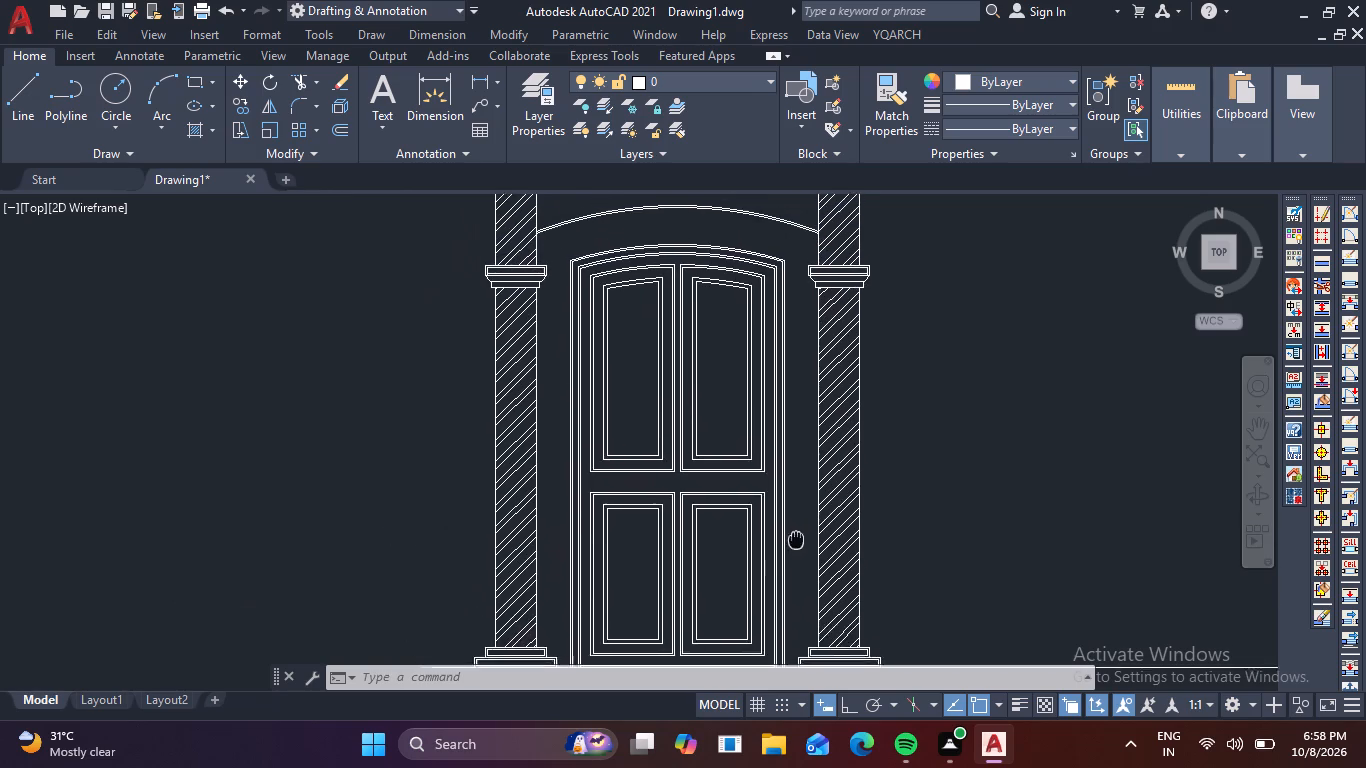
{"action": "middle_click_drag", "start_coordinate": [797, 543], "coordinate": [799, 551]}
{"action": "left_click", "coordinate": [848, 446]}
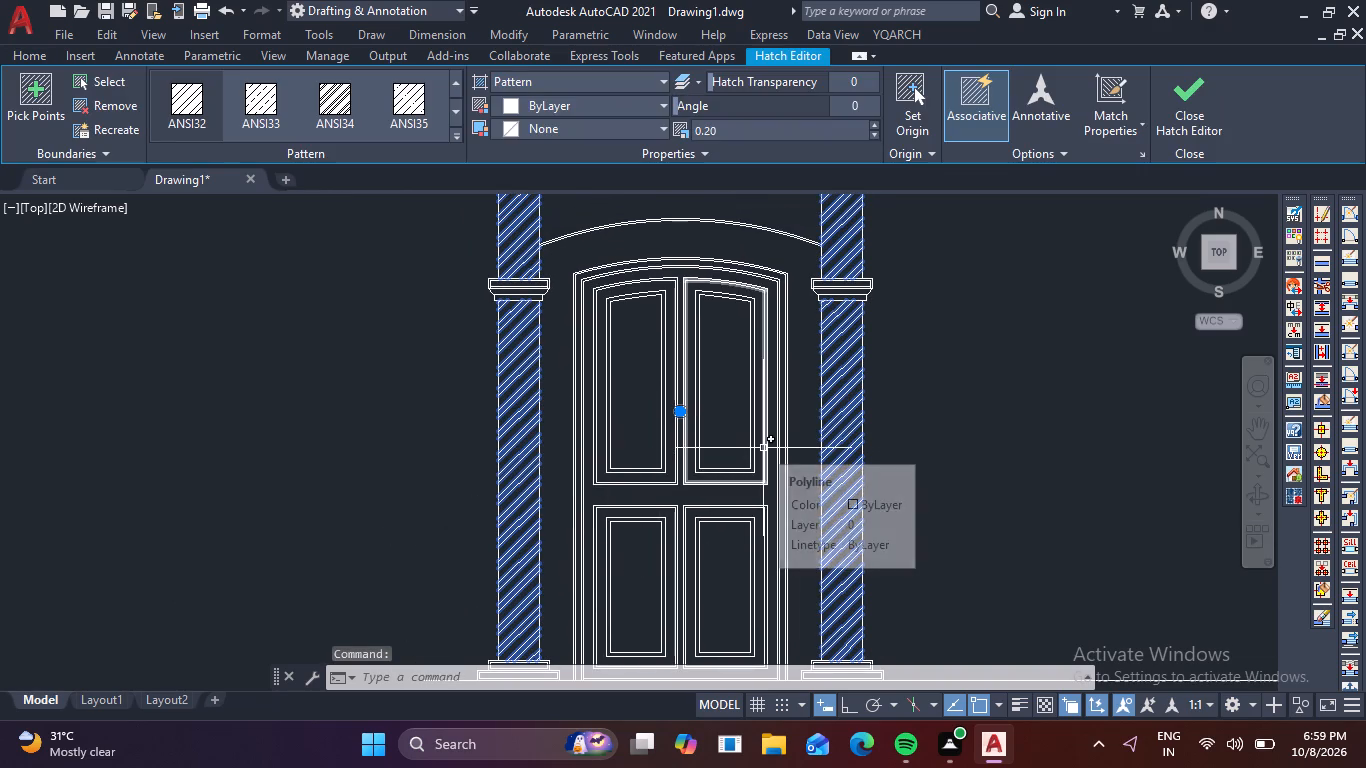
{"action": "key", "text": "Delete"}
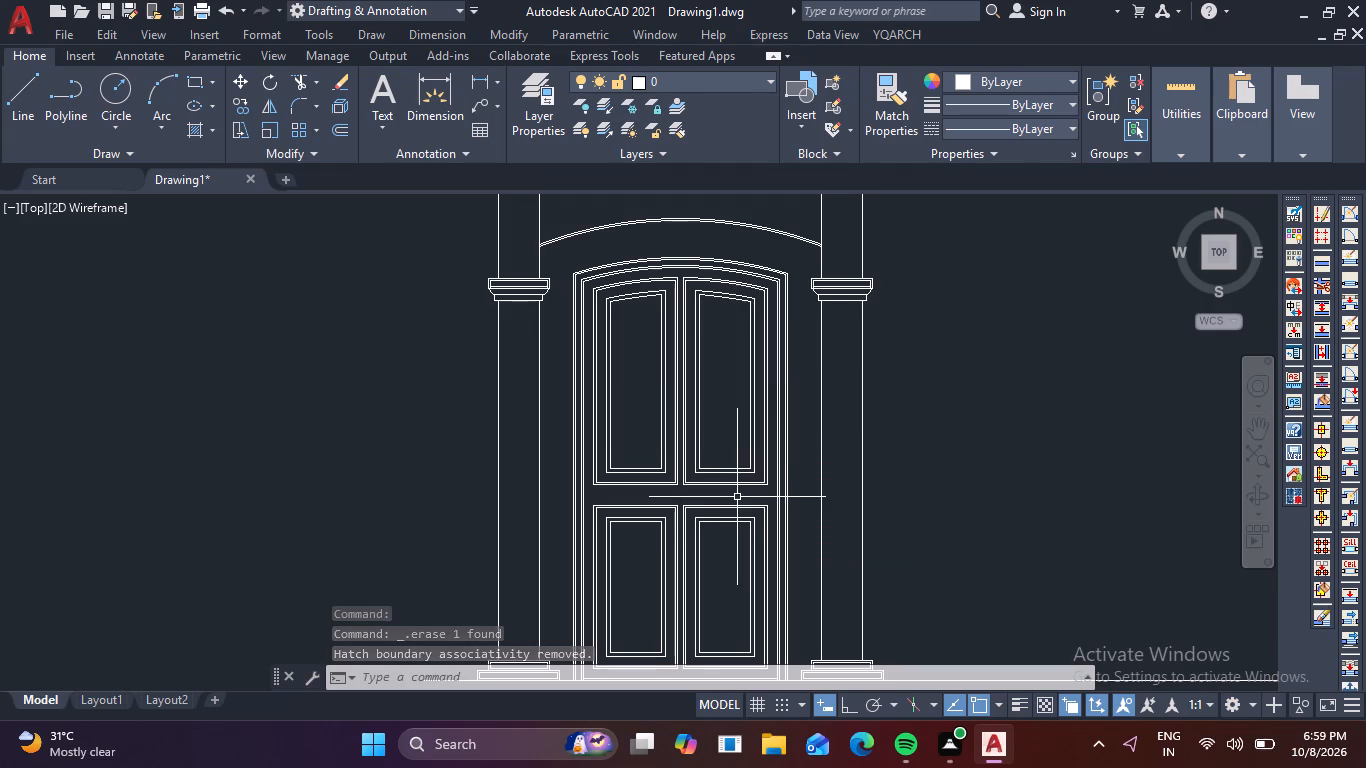
Draw a short horizontal line from the midpoint of the left column's bottom plinth side to the door frame's outer edge.
{"action": "type", "text": "l"}
{"action": "key", "text": "space"}
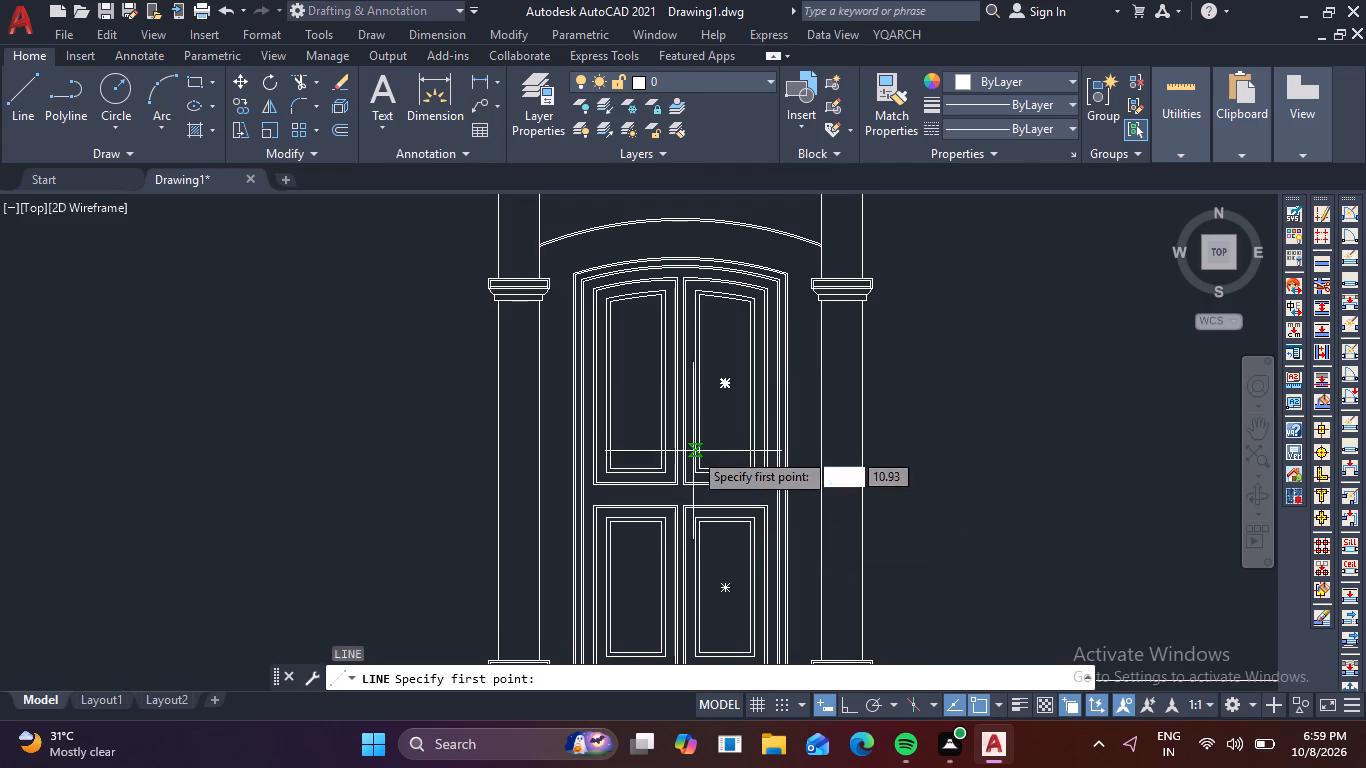
{"action": "middle_click_drag", "start_coordinate": [676, 553], "coordinate": [713, 437]}
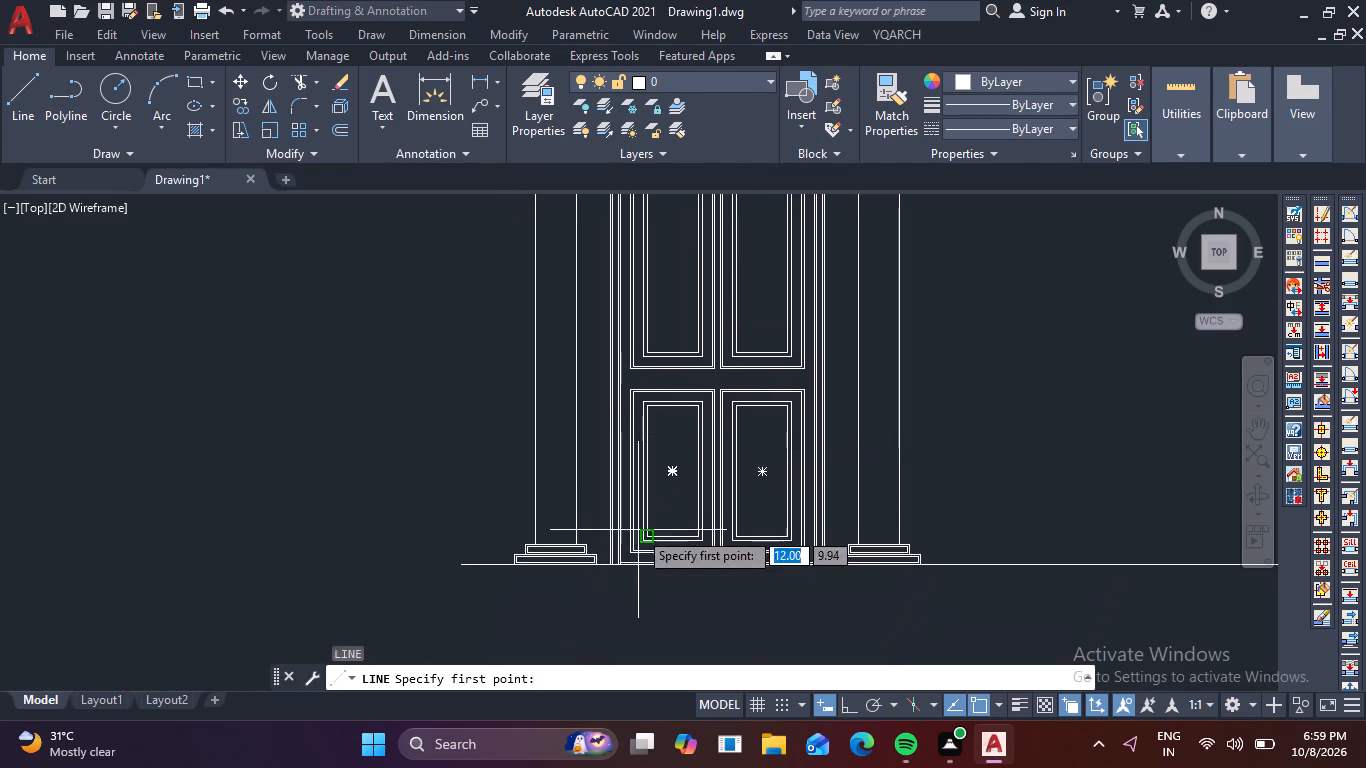
{"action": "scroll", "coordinate": [605, 572], "scroll_direction": "up", "scroll_amount": 3}
{"action": "left_click", "coordinate": [558, 522]}
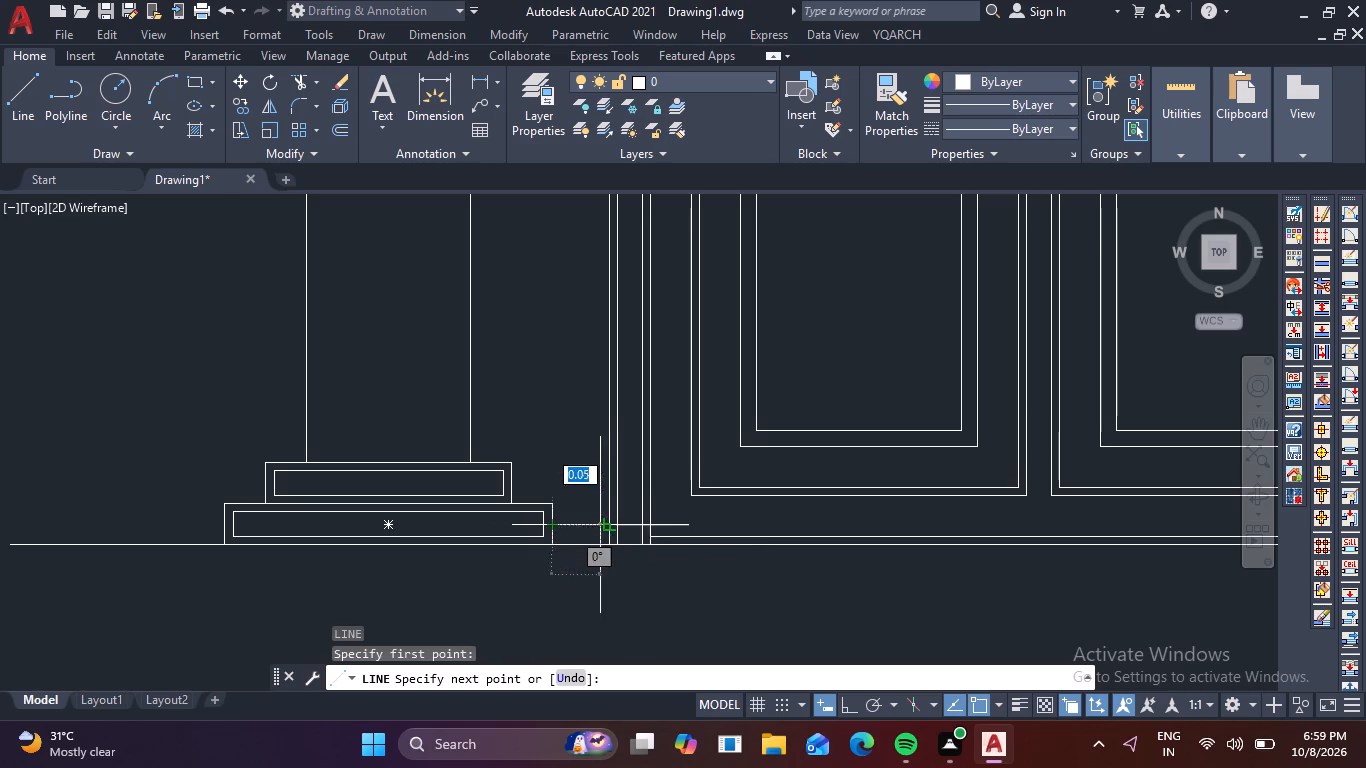
{"action": "left_click", "coordinate": [606, 525]}
{"action": "key", "text": "space"}
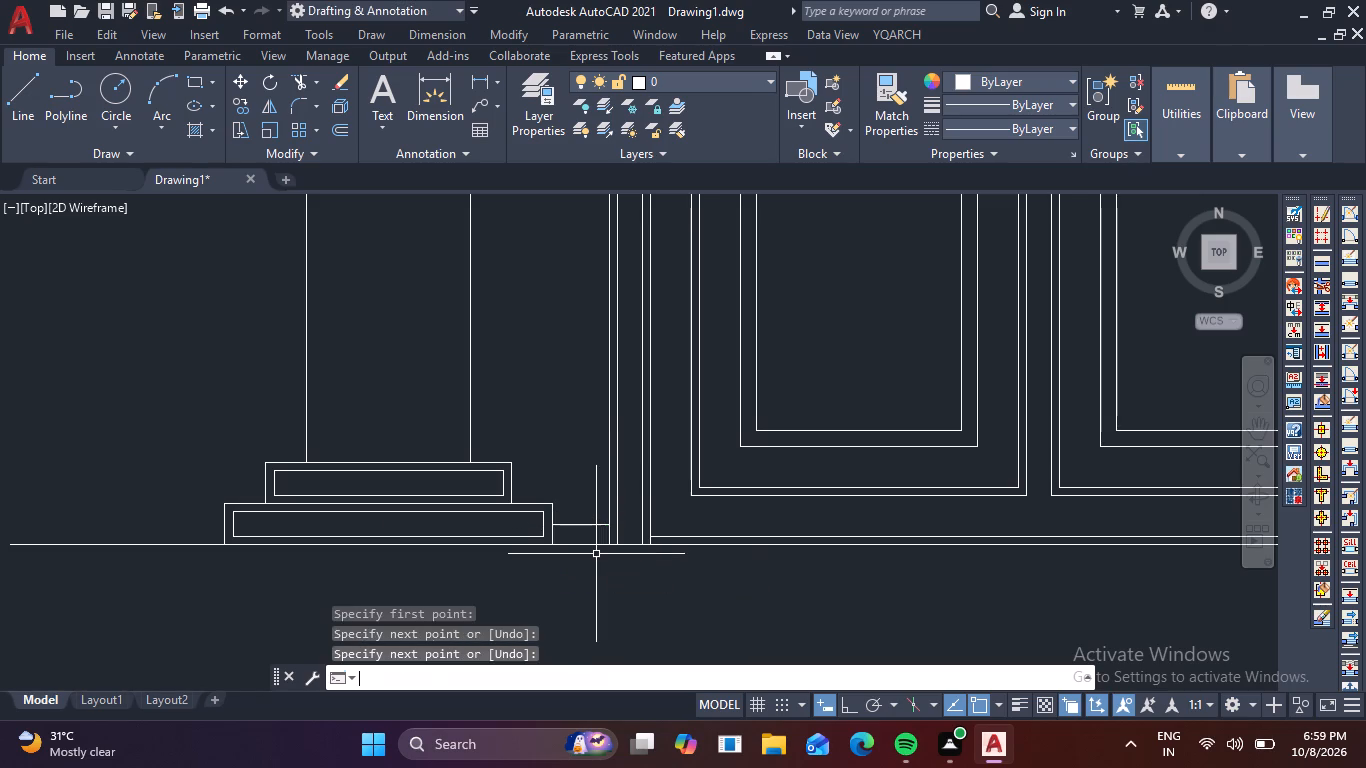
Draw a short horizontal line from the midpoint of the right column's bottom plinth side to the door frame's outer edge.
{"action": "key", "text": "space"}
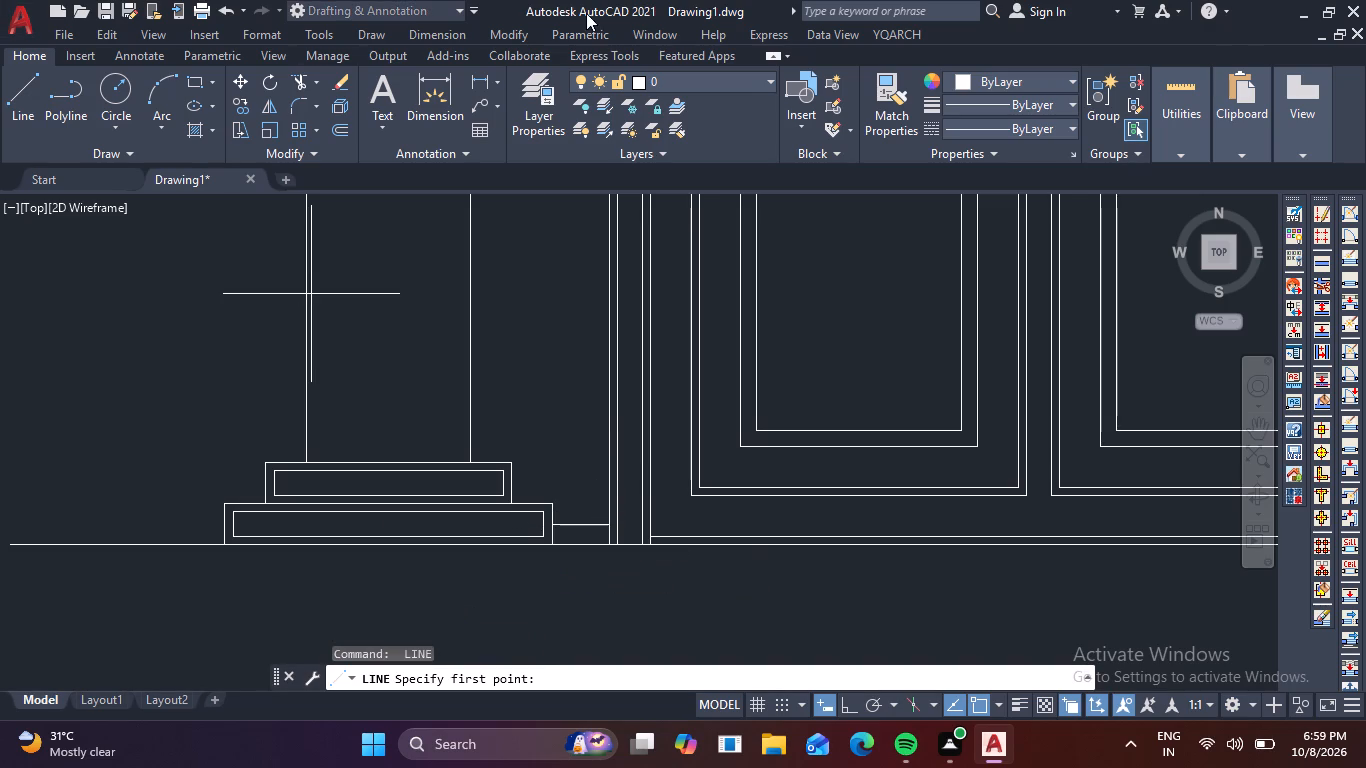
{"action": "middle_click_drag", "start_coordinate": [881, 462], "coordinate": [377, 386]}
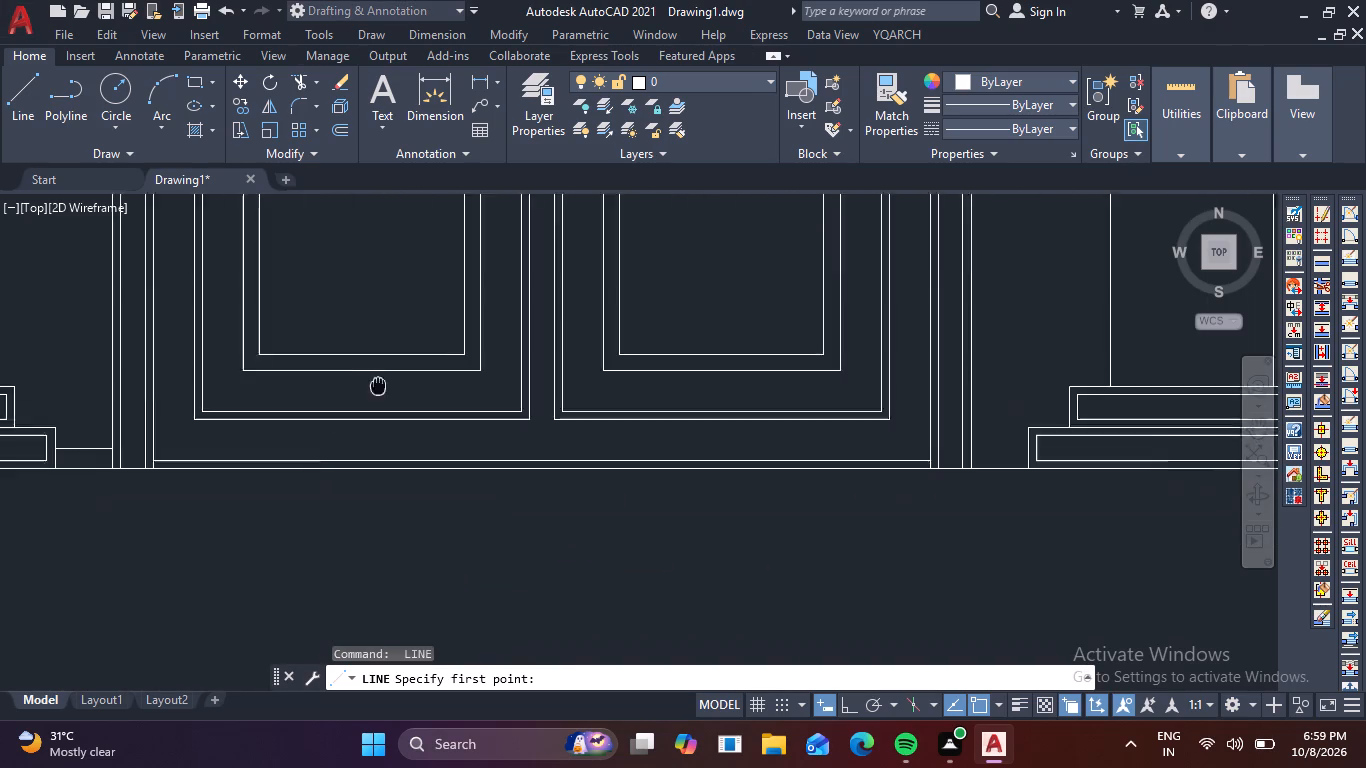
{"action": "middle_click_drag", "start_coordinate": [377, 386], "coordinate": [0, 384]}
{"action": "scroll", "coordinate": [639, 467], "scroll_direction": "up", "scroll_amount": 2}
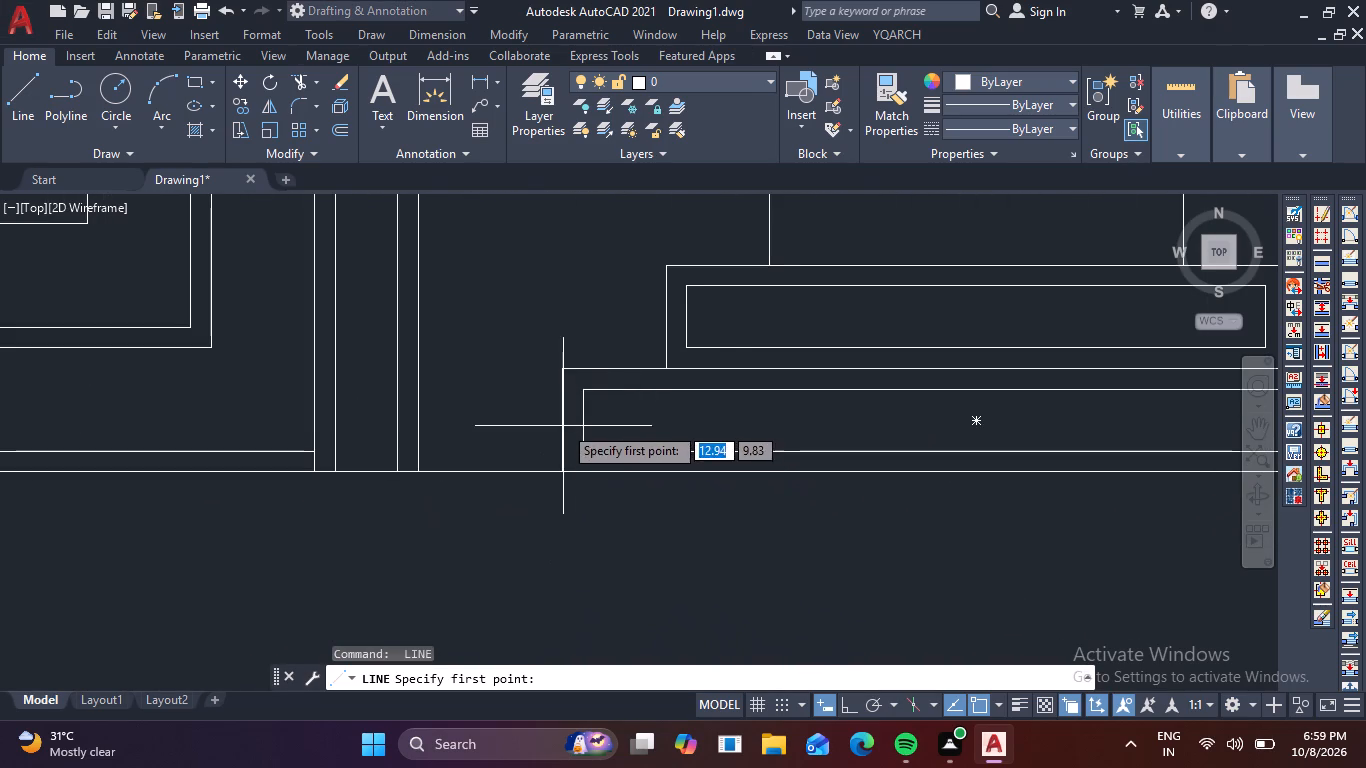
{"action": "left_click", "coordinate": [563, 418]}
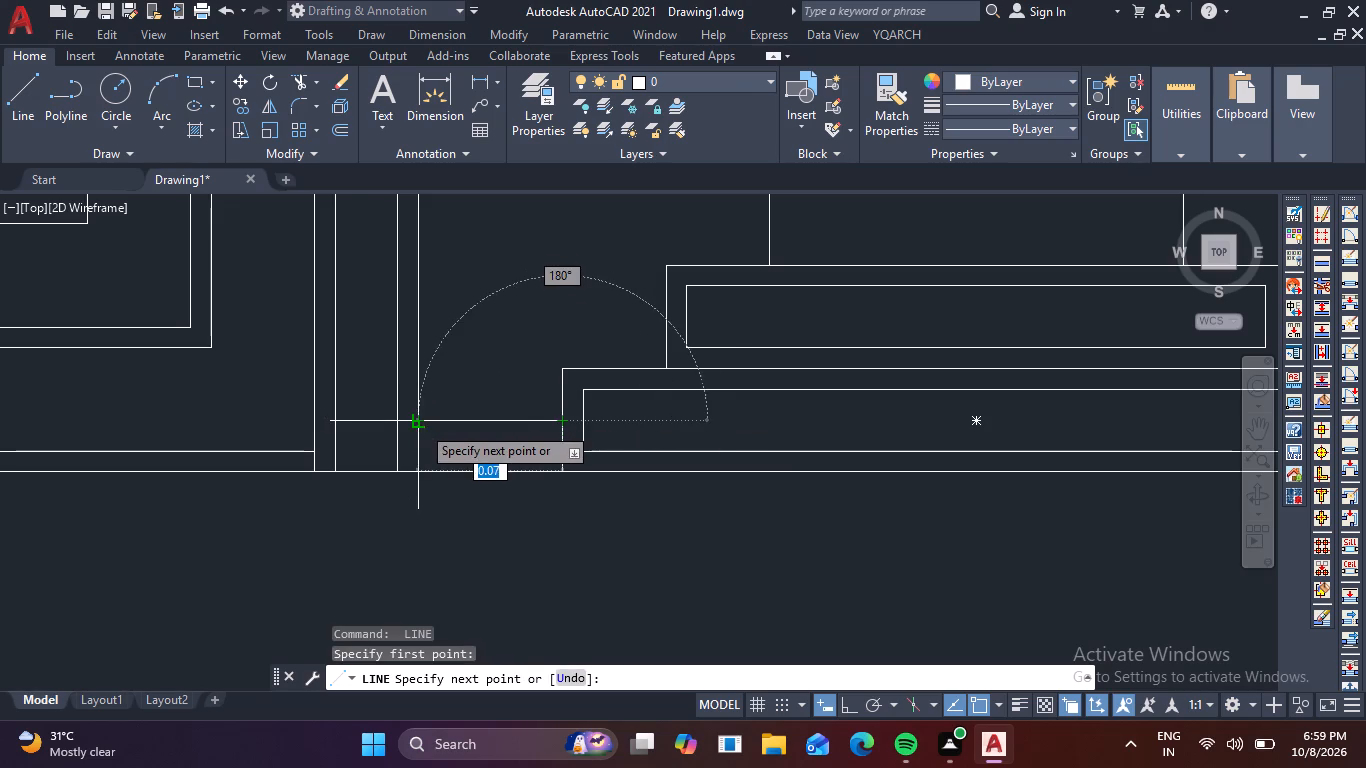
{"action": "left_click", "coordinate": [421, 425]}
{"action": "key", "text": "Escape"}
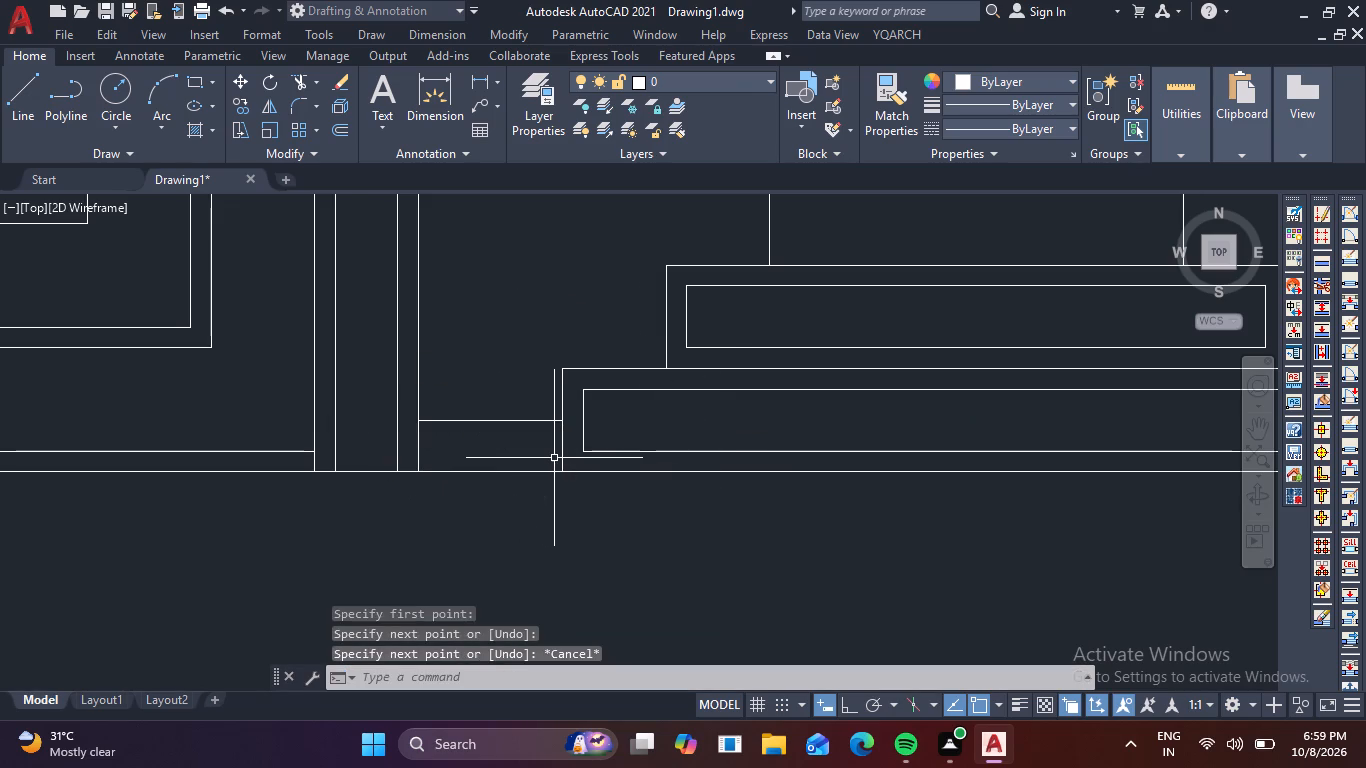
Draw two closely spaced horizontal lines, each about 0.17 m long, from the left column's lower shaft to the door frame's outer edge.
{"action": "scroll", "coordinate": [561, 368], "scroll_direction": "down", "scroll_amount": 2}
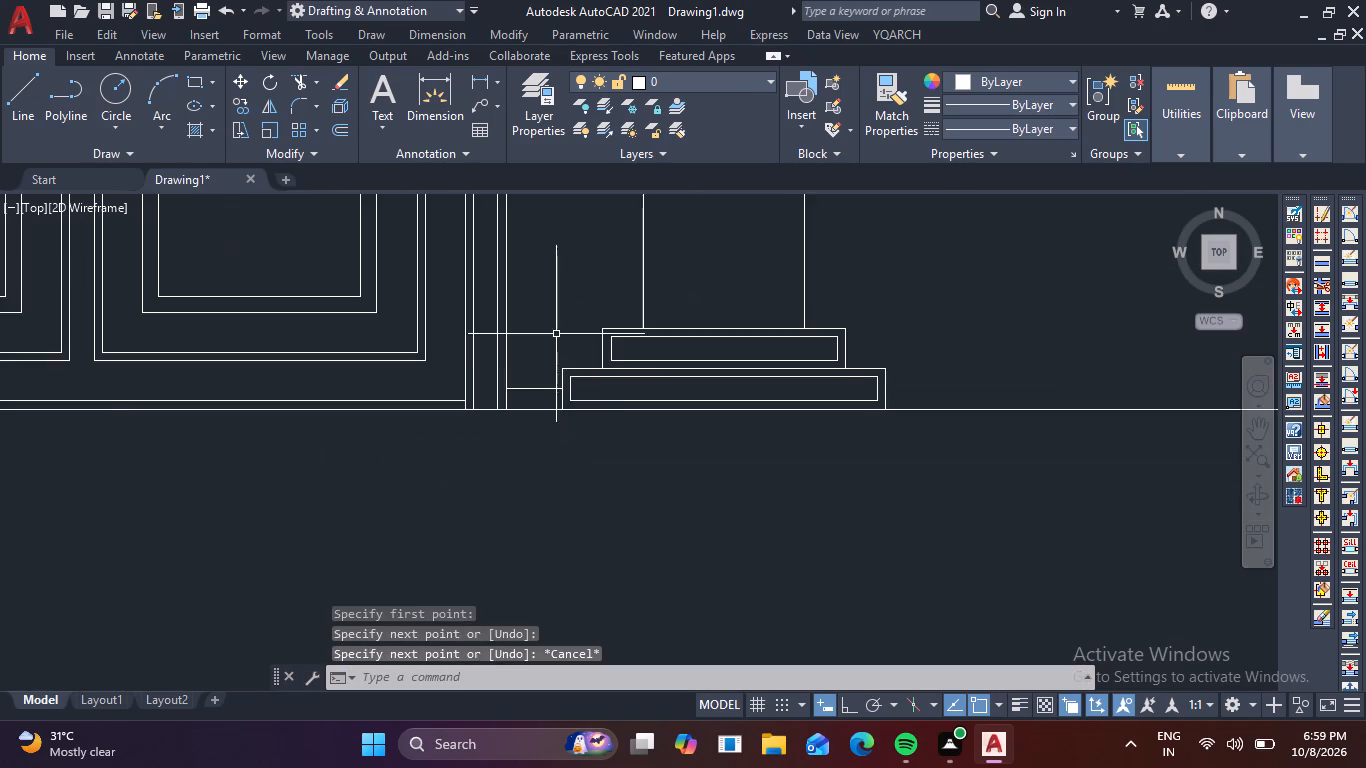
{"action": "middle_click_drag", "start_coordinate": [554, 332], "coordinate": [760, 580]}
{"action": "scroll", "coordinate": [742, 553], "scroll_direction": "down", "scroll_amount": 3}
{"action": "scroll", "coordinate": [540, 440], "scroll_direction": "up", "scroll_amount": 2}
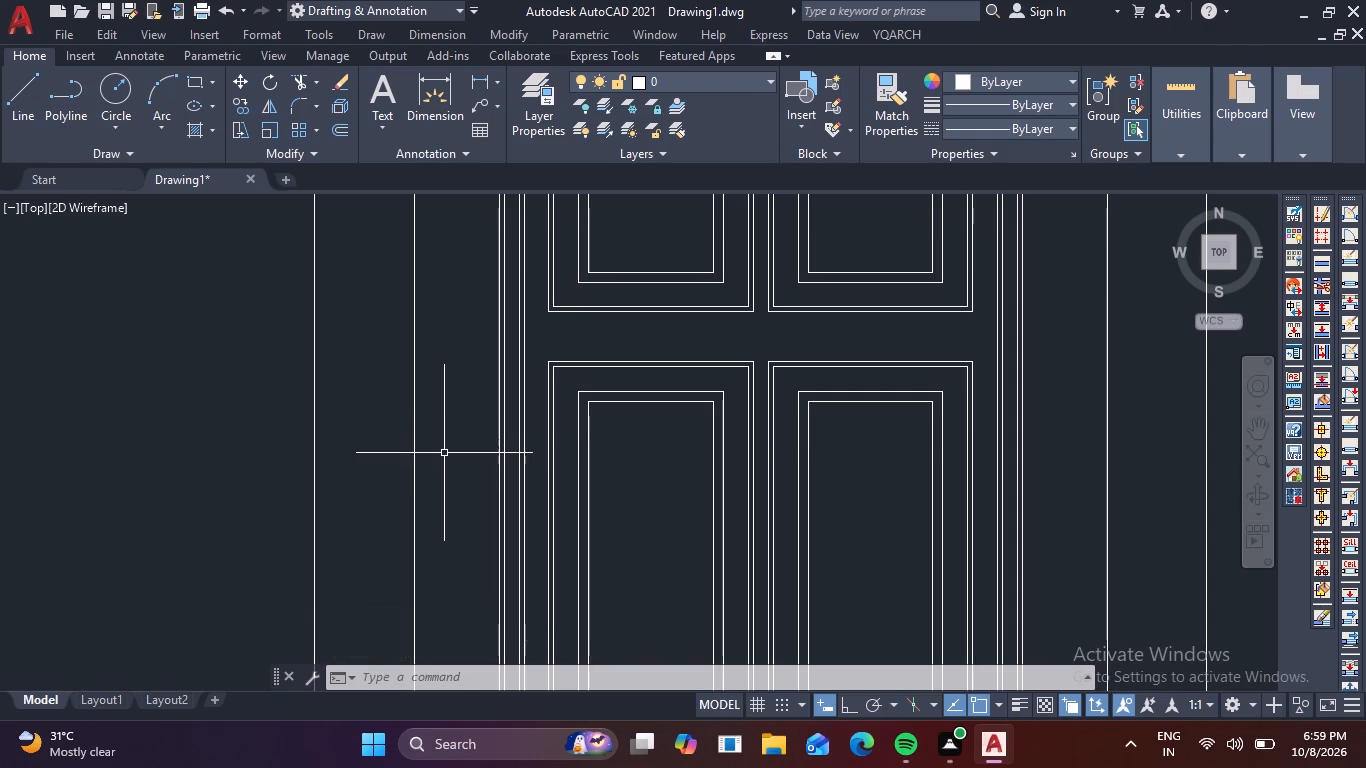
{"action": "type", "text": "l"}
{"action": "key", "text": "space"}
{"action": "scroll", "coordinate": [448, 448], "scroll_direction": "down", "scroll_amount": 1}
{"action": "middle_click_drag", "start_coordinate": [435, 507], "coordinate": [436, 445]}
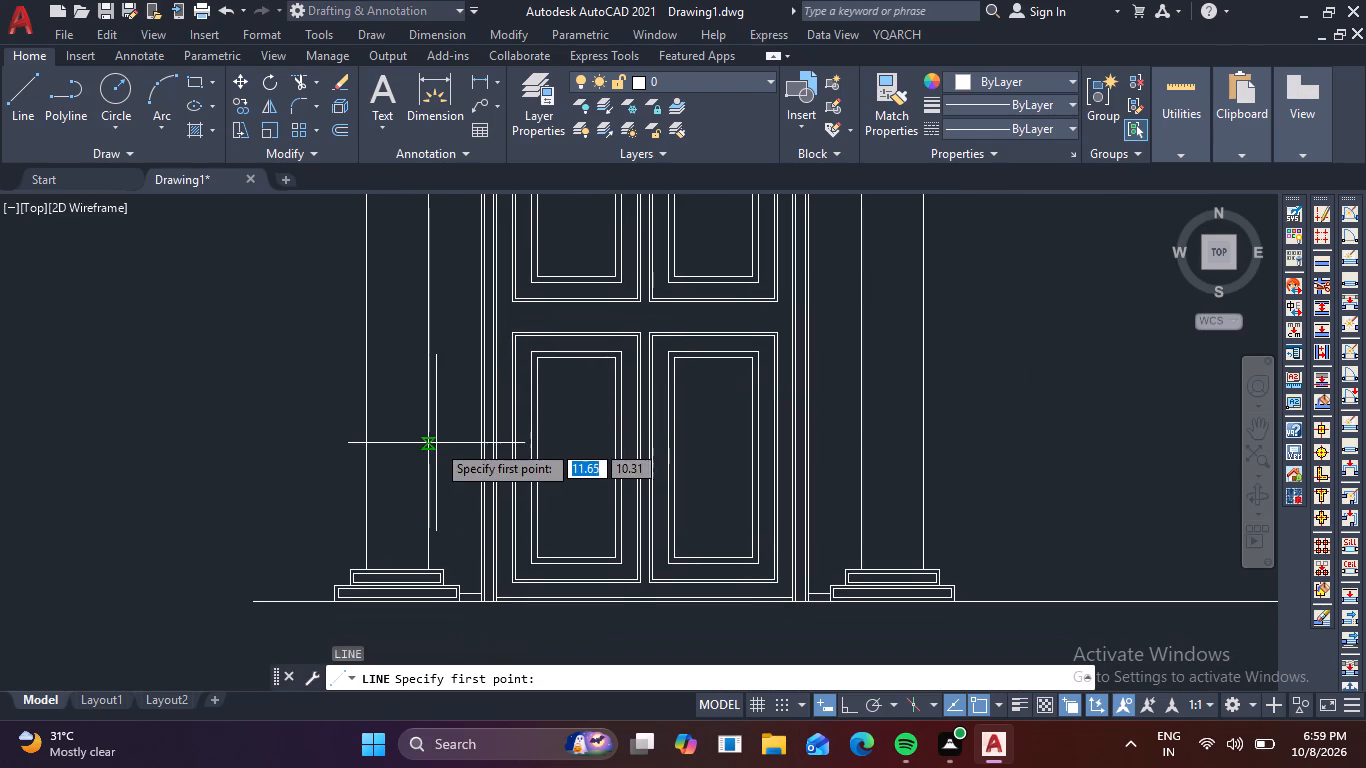
{"action": "left_click", "coordinate": [424, 425]}
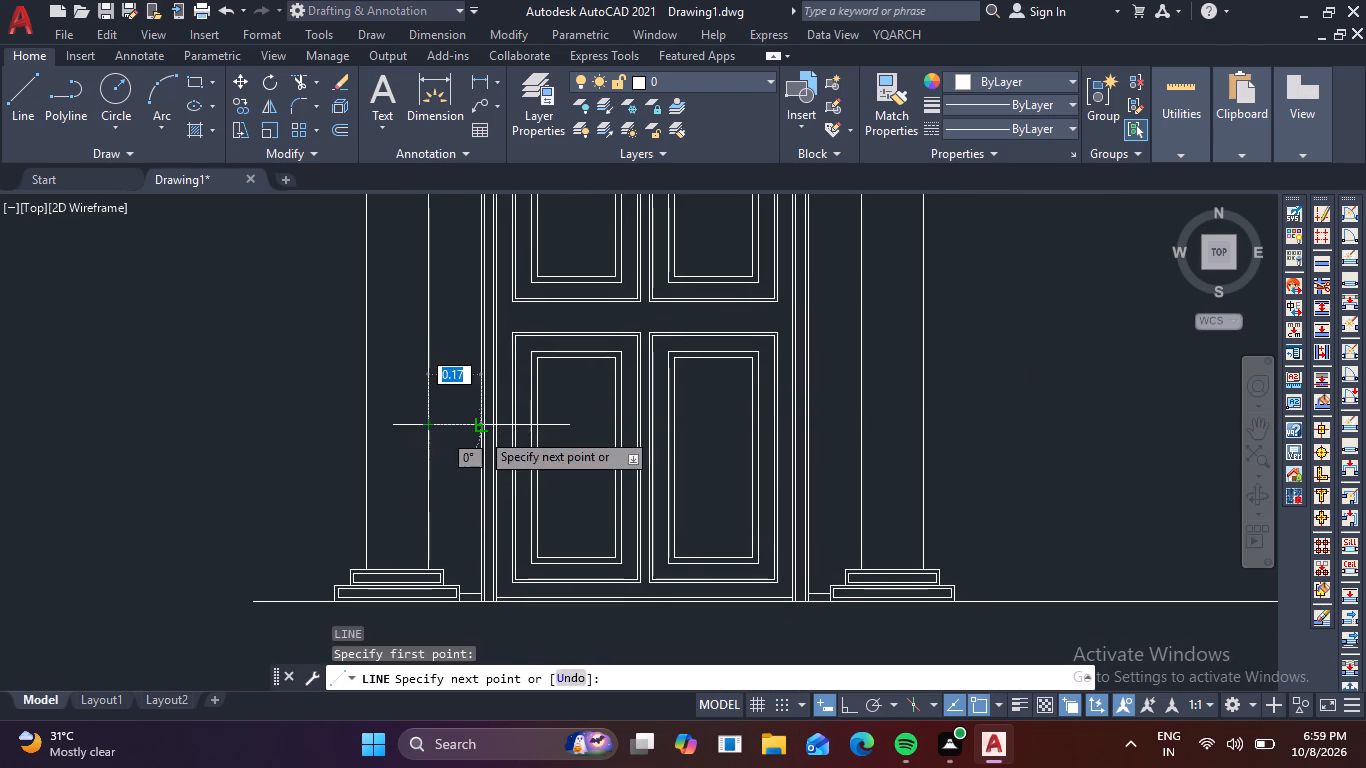
{"action": "left_click", "coordinate": [482, 429]}
{"action": "key", "text": "space"}
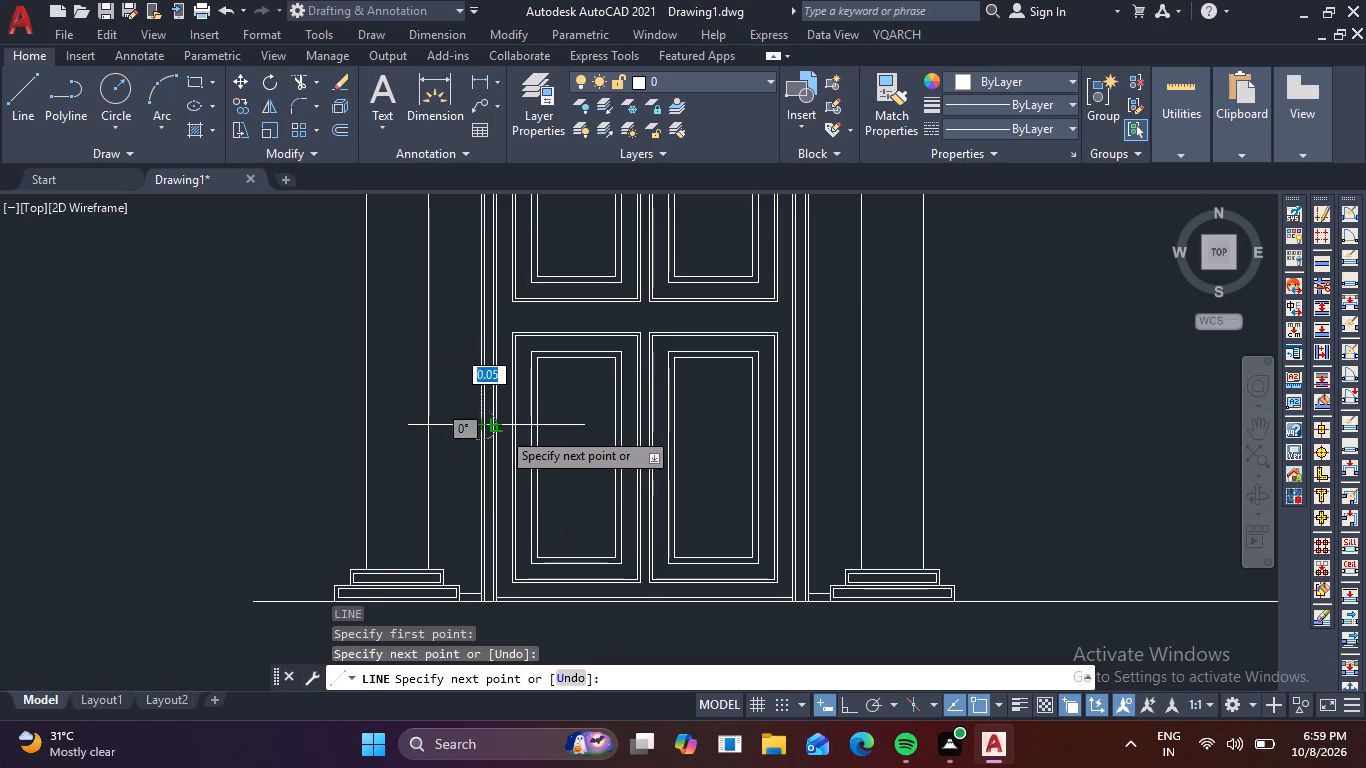
{"action": "key", "text": "space"}
{"action": "scroll", "coordinate": [428, 446], "scroll_direction": "up", "scroll_amount": 2}
{"action": "left_click", "coordinate": [417, 411]}
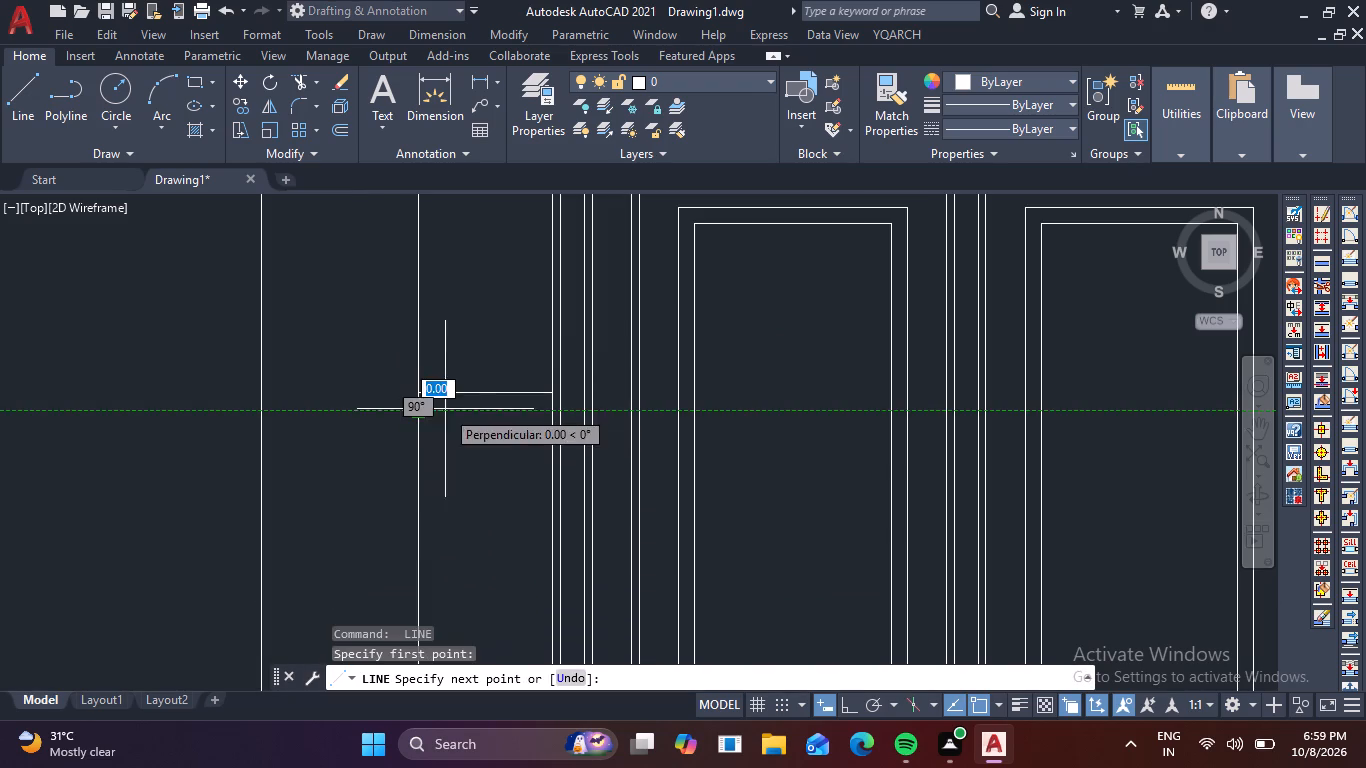
{"action": "left_click", "coordinate": [550, 410]}
{"action": "key", "text": "space"}
Copy the pair of horizontal lines straight up with Ortho on, placing copies about 0.70 m and 1.27 m above the originals.
{"action": "left_click", "coordinate": [515, 443]}
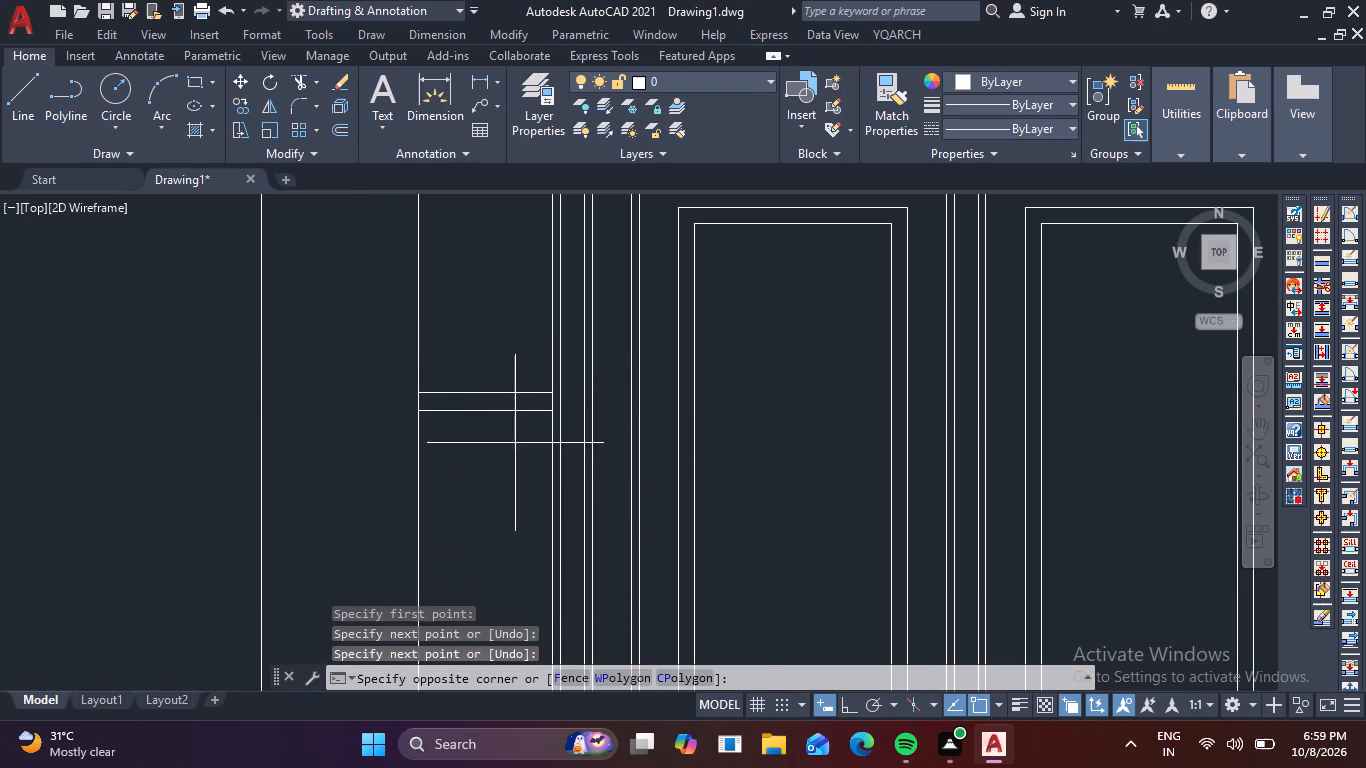
{"action": "left_click", "coordinate": [485, 377]}
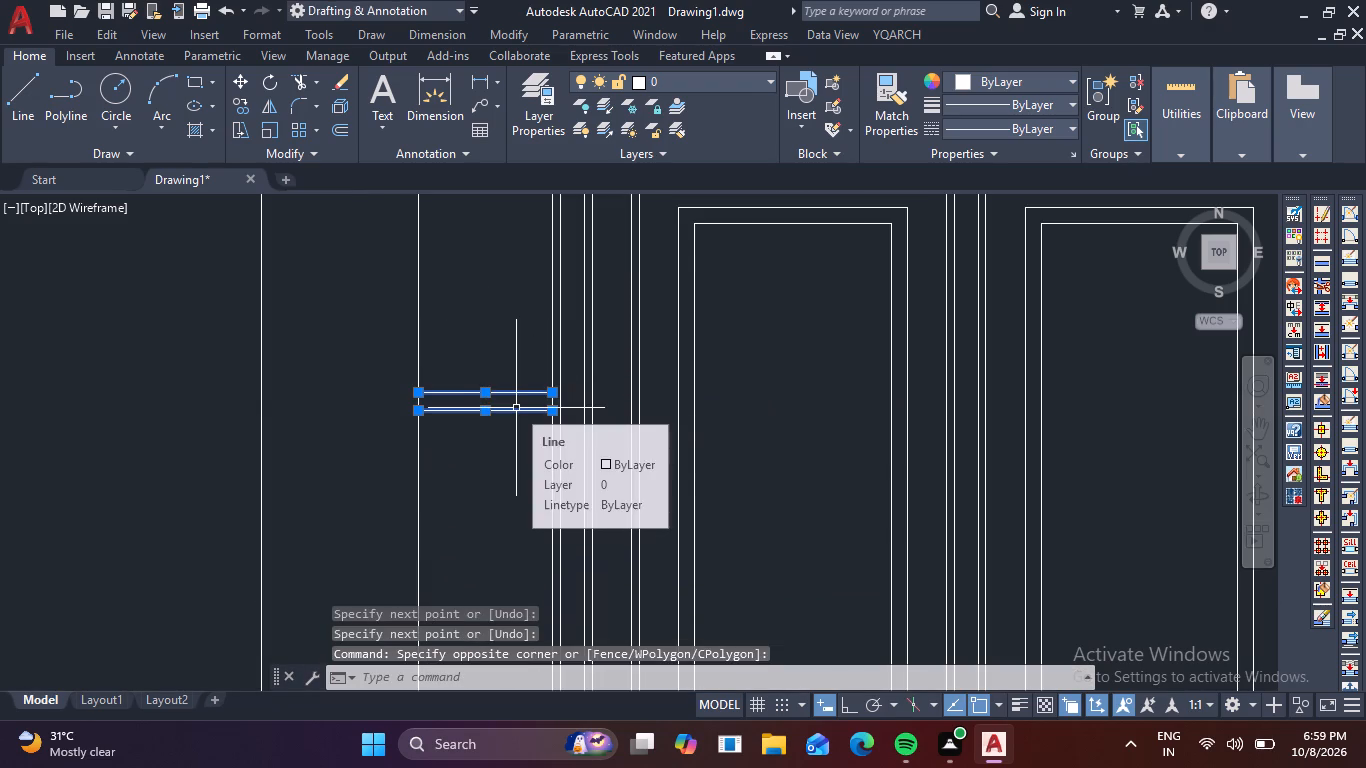
{"action": "type", "text": "co"}
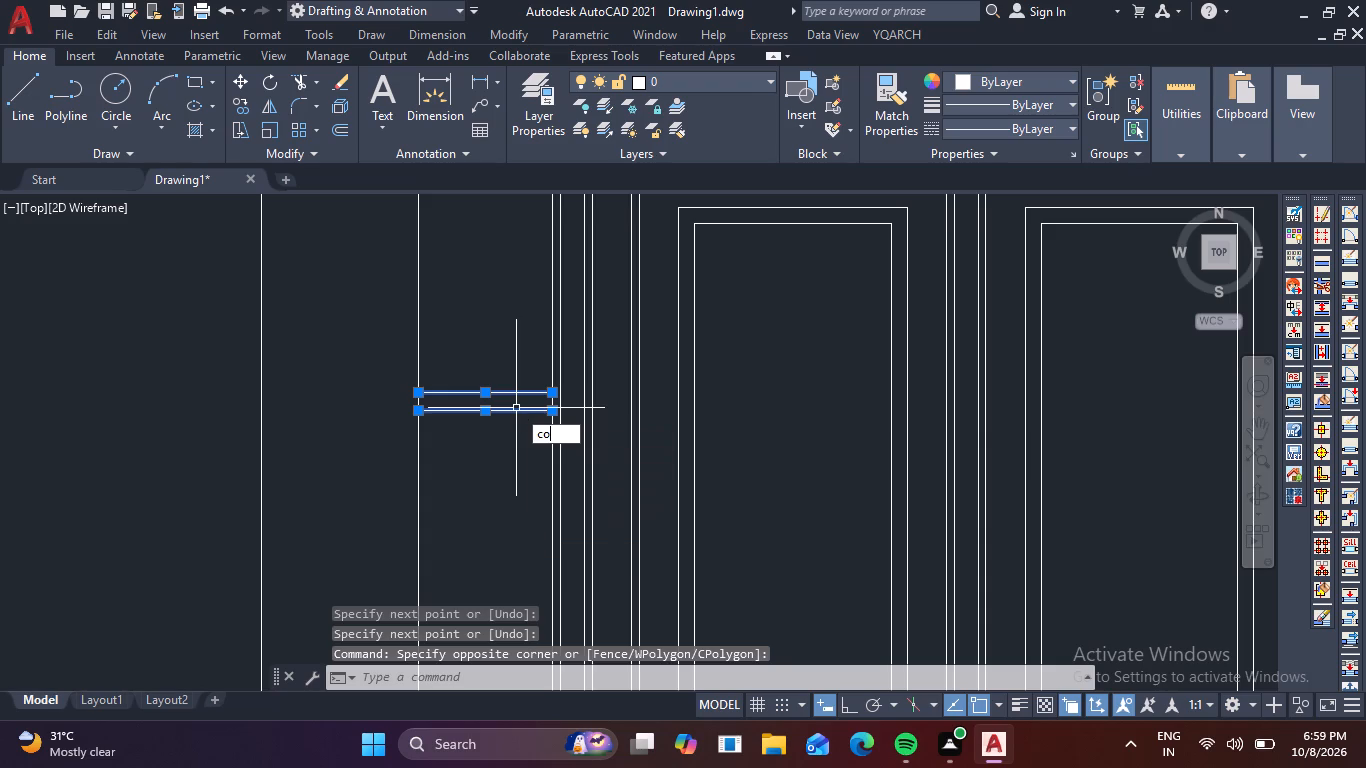
{"action": "key", "text": "space"}
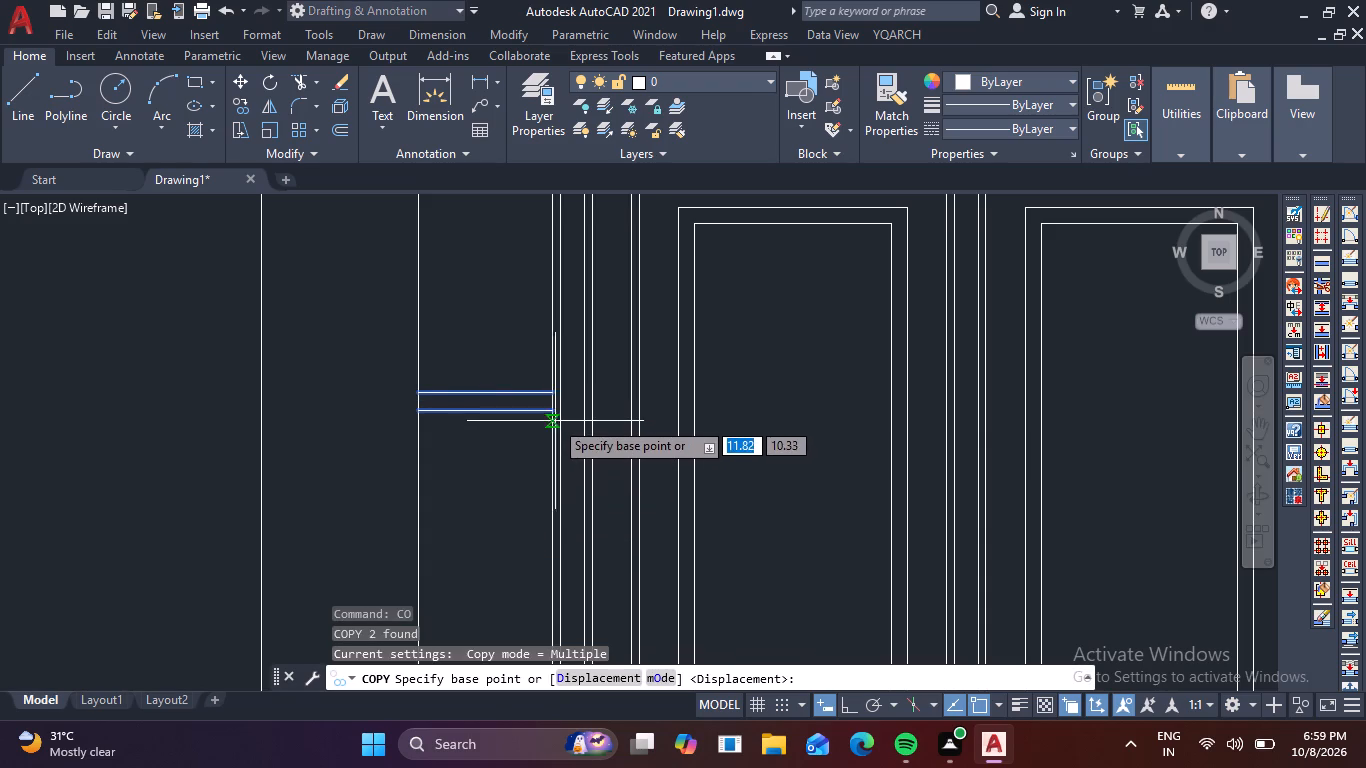
{"action": "left_click", "coordinate": [552, 411]}
{"action": "middle_click_drag", "start_coordinate": [548, 300], "coordinate": [533, 397]}
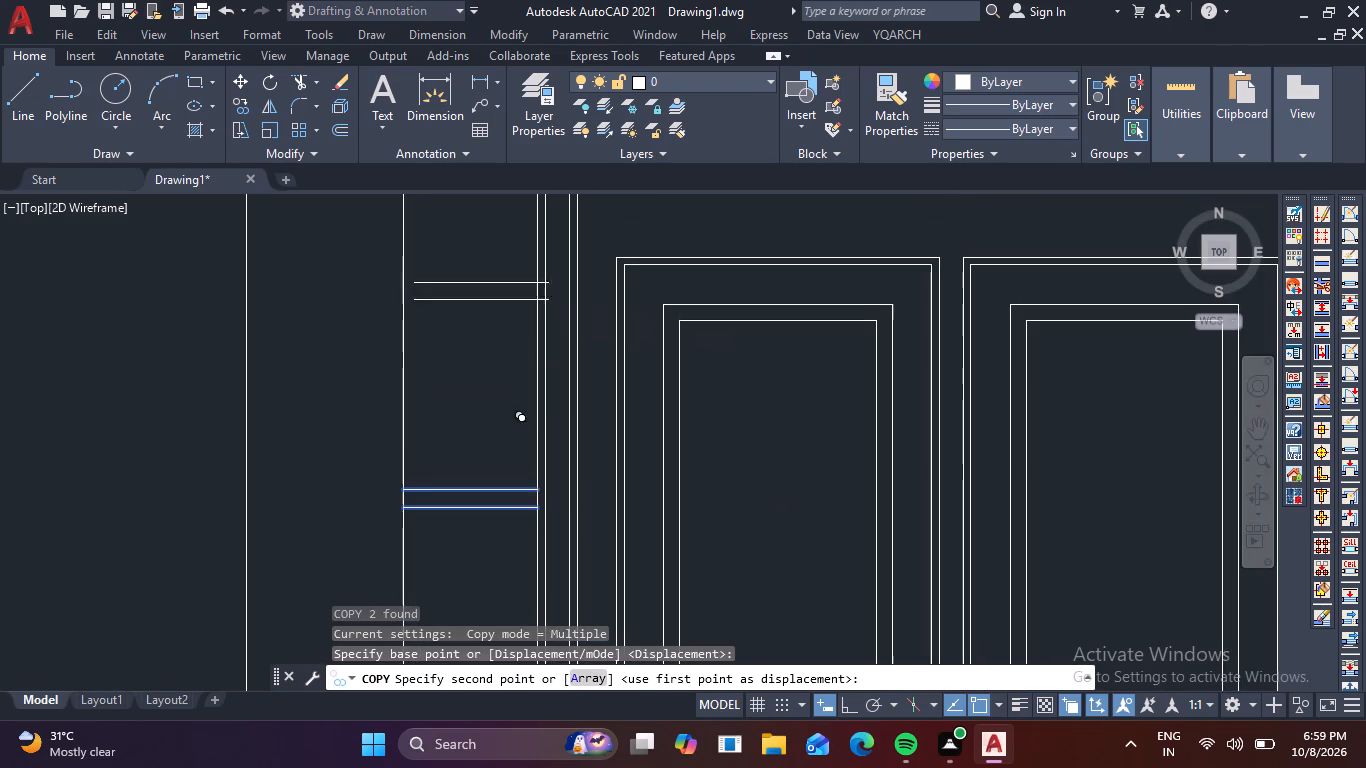
{"action": "scroll", "coordinate": [471, 572], "scroll_direction": "down", "scroll_amount": 2}
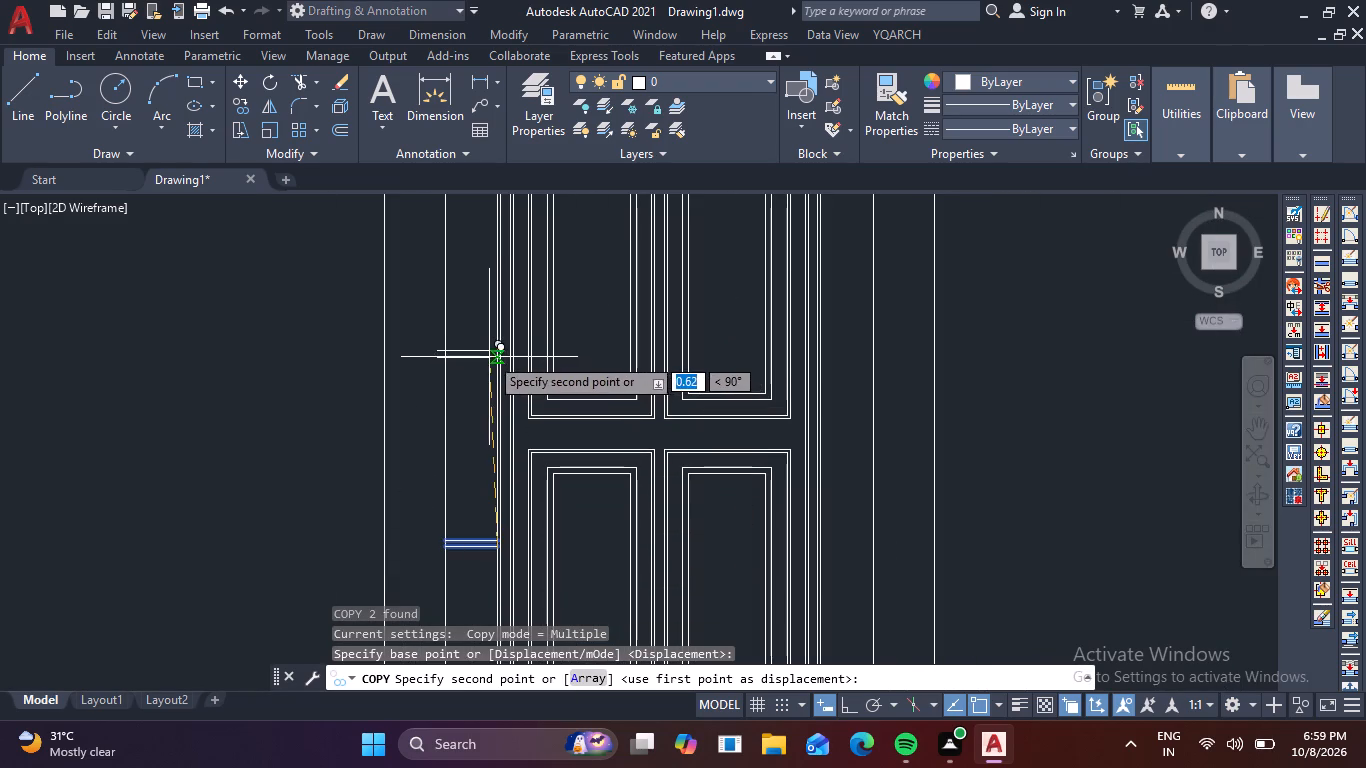
{"action": "key", "text": "F8"}
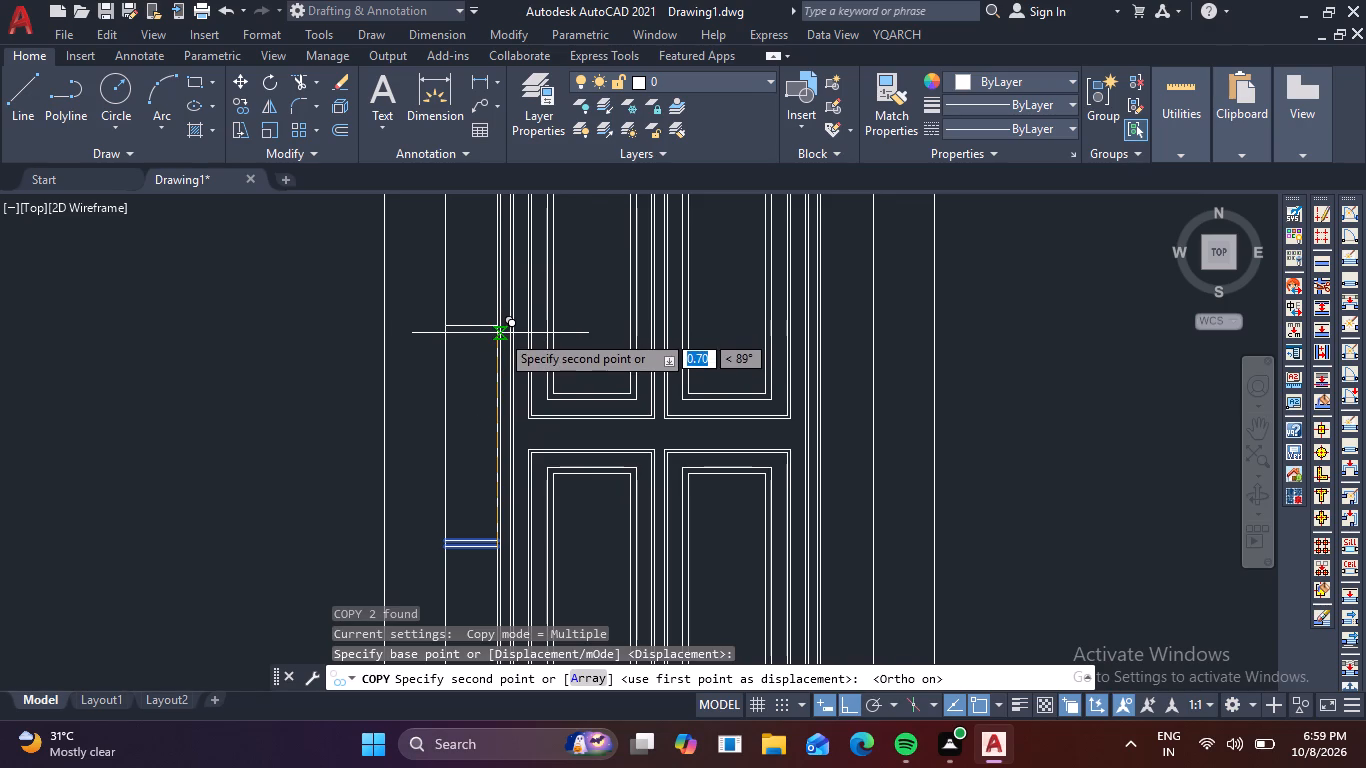
{"action": "left_click", "coordinate": [500, 334]}
{"action": "middle_click_drag", "start_coordinate": [517, 276], "coordinate": [505, 546]}
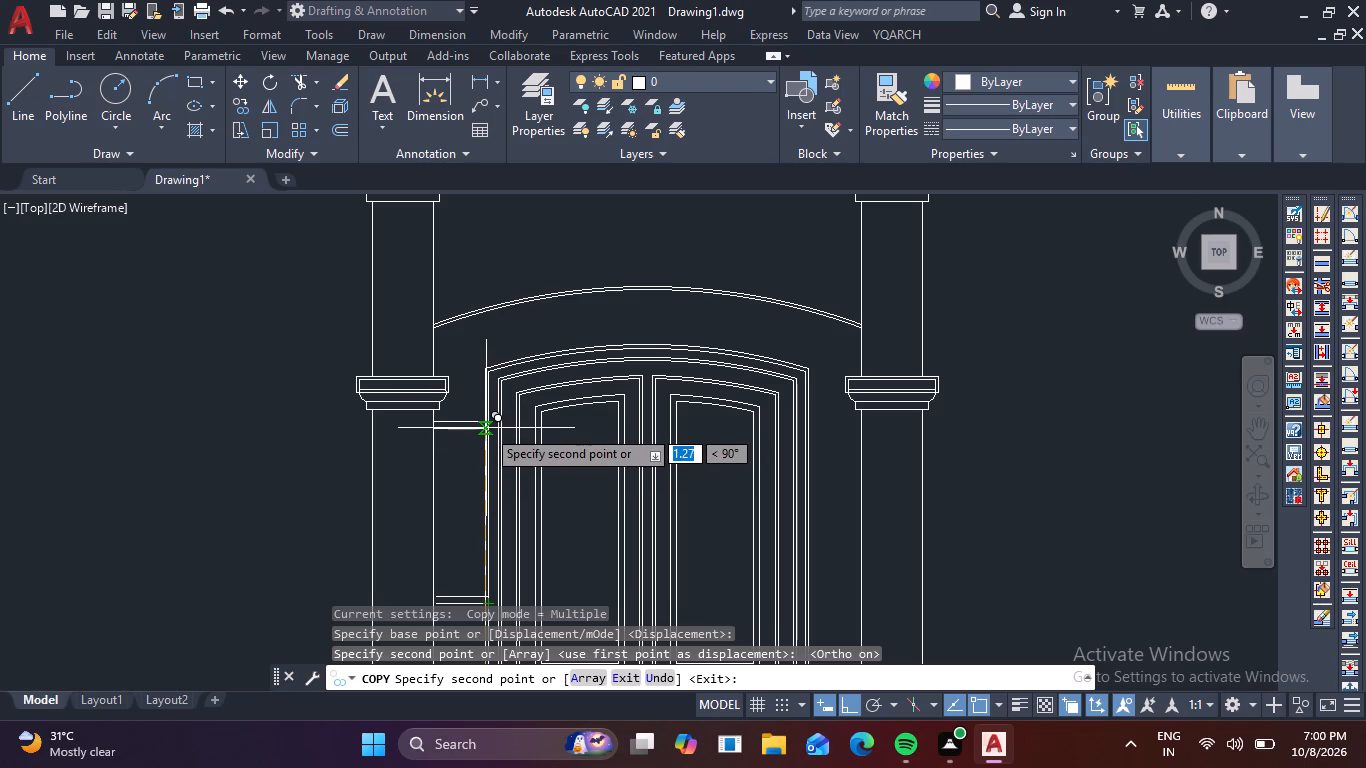
{"action": "left_click", "coordinate": [484, 426]}
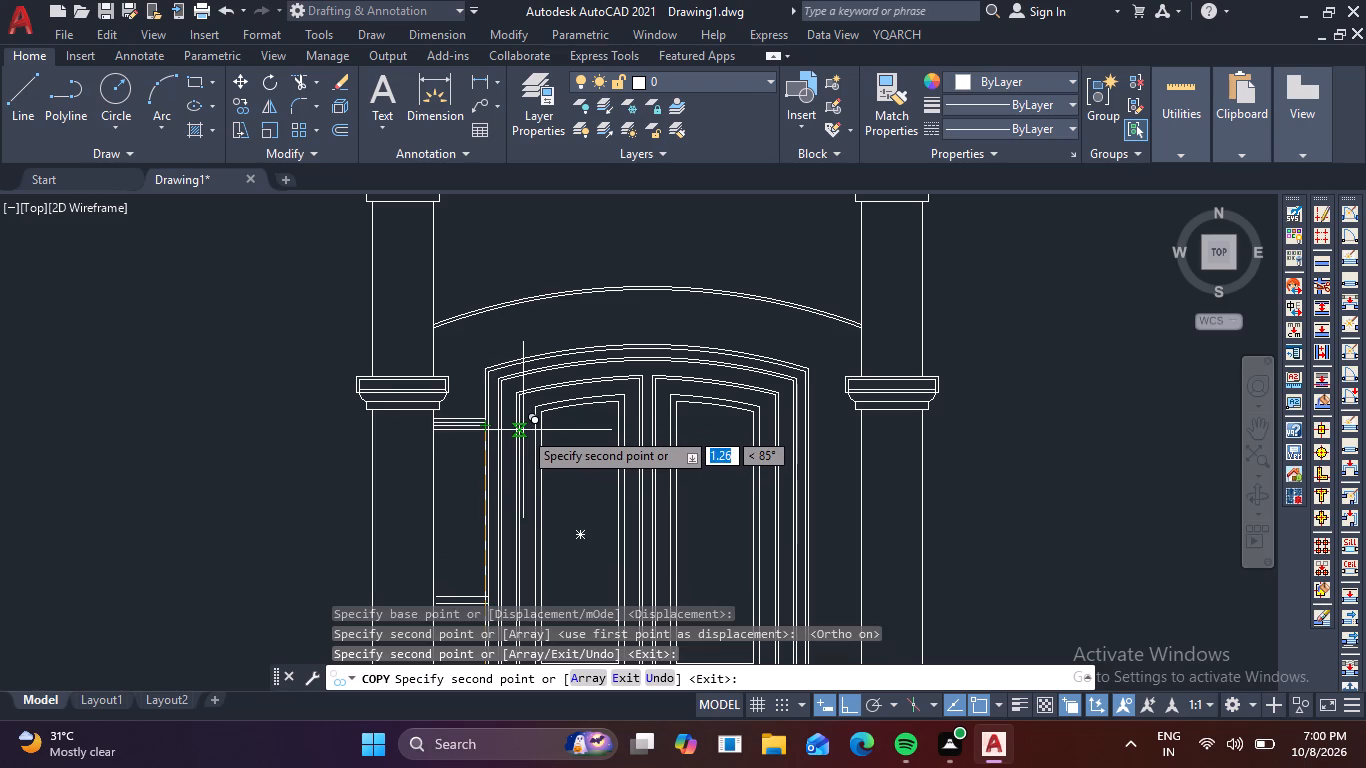
{"action": "key", "text": "Escape"}
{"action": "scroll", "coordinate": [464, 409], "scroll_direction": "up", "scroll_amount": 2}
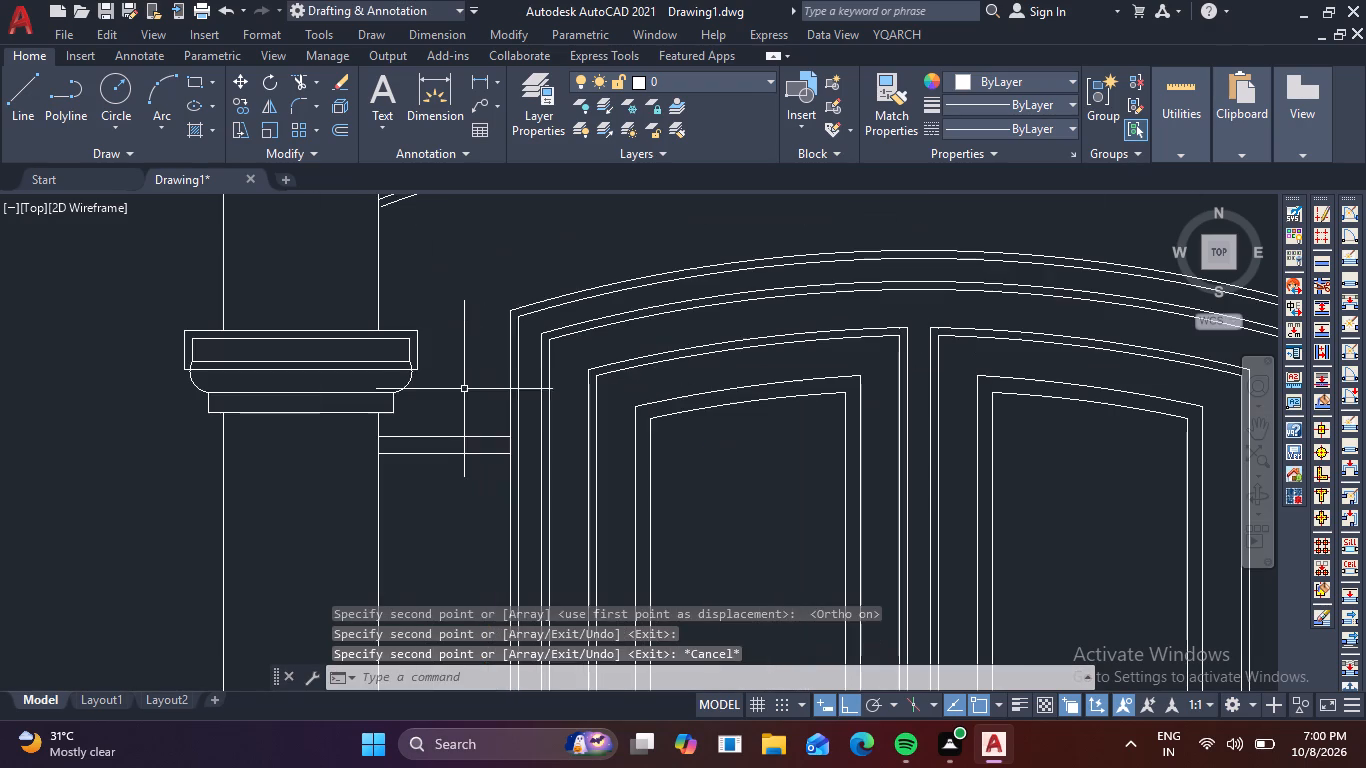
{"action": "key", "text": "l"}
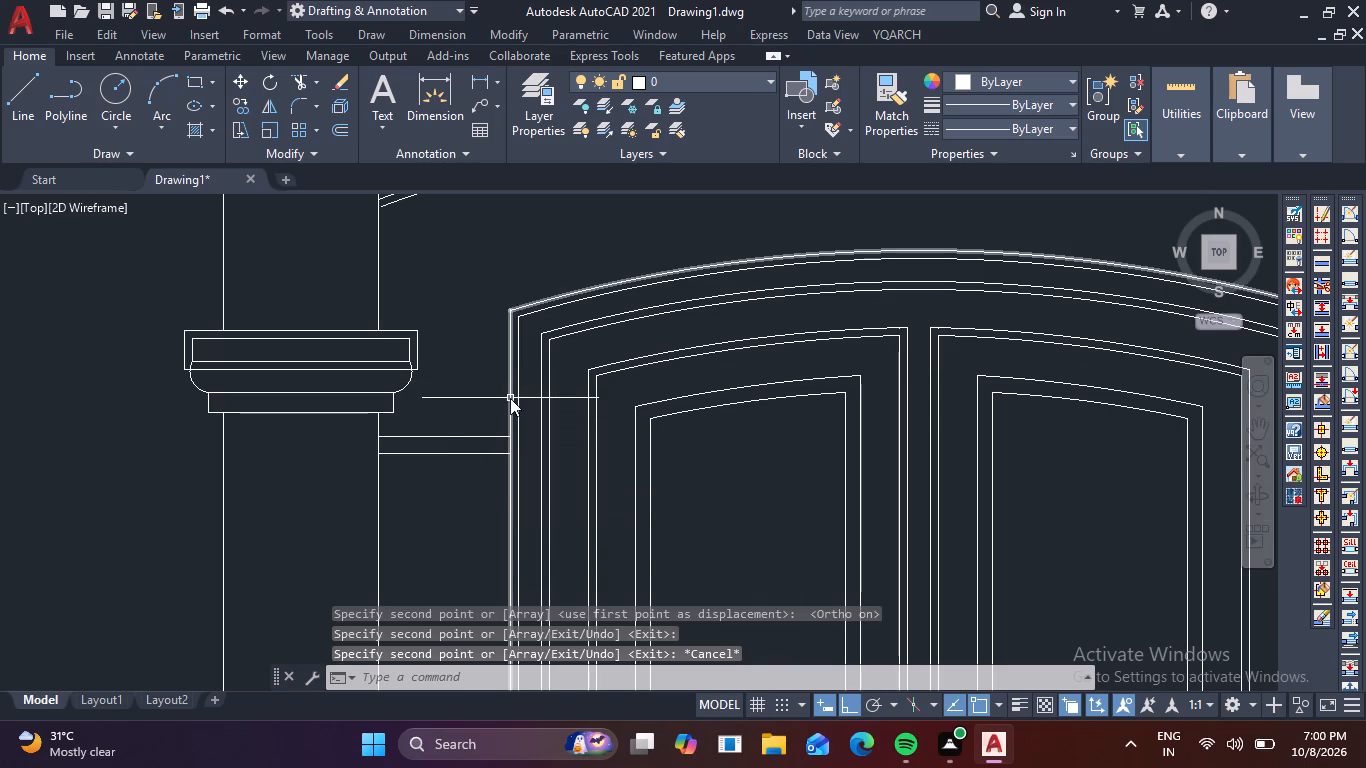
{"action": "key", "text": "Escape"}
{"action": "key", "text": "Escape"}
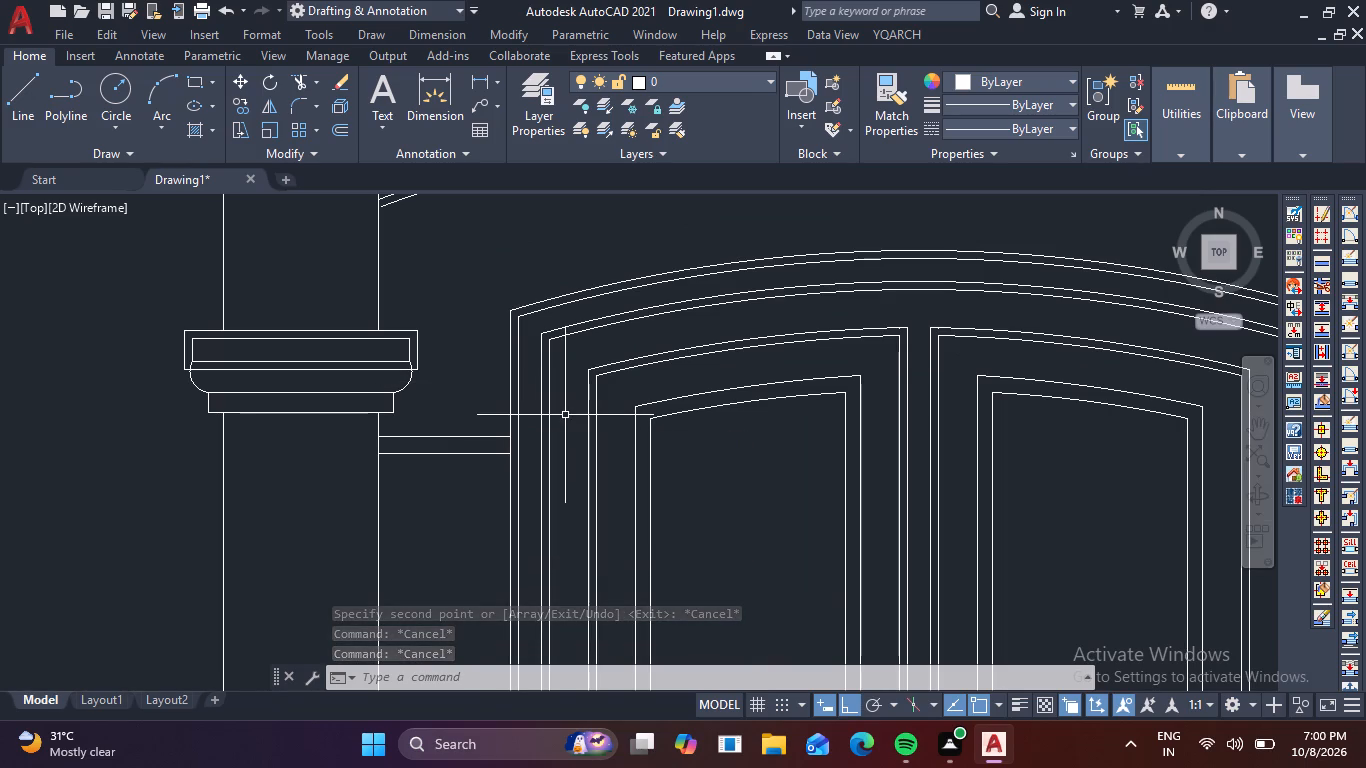
With Ortho off, draw a diagonal line from the outer door frame's upper-left corner to the left column's edge beside the lower large arch line.
{"action": "type", "text": "l"}
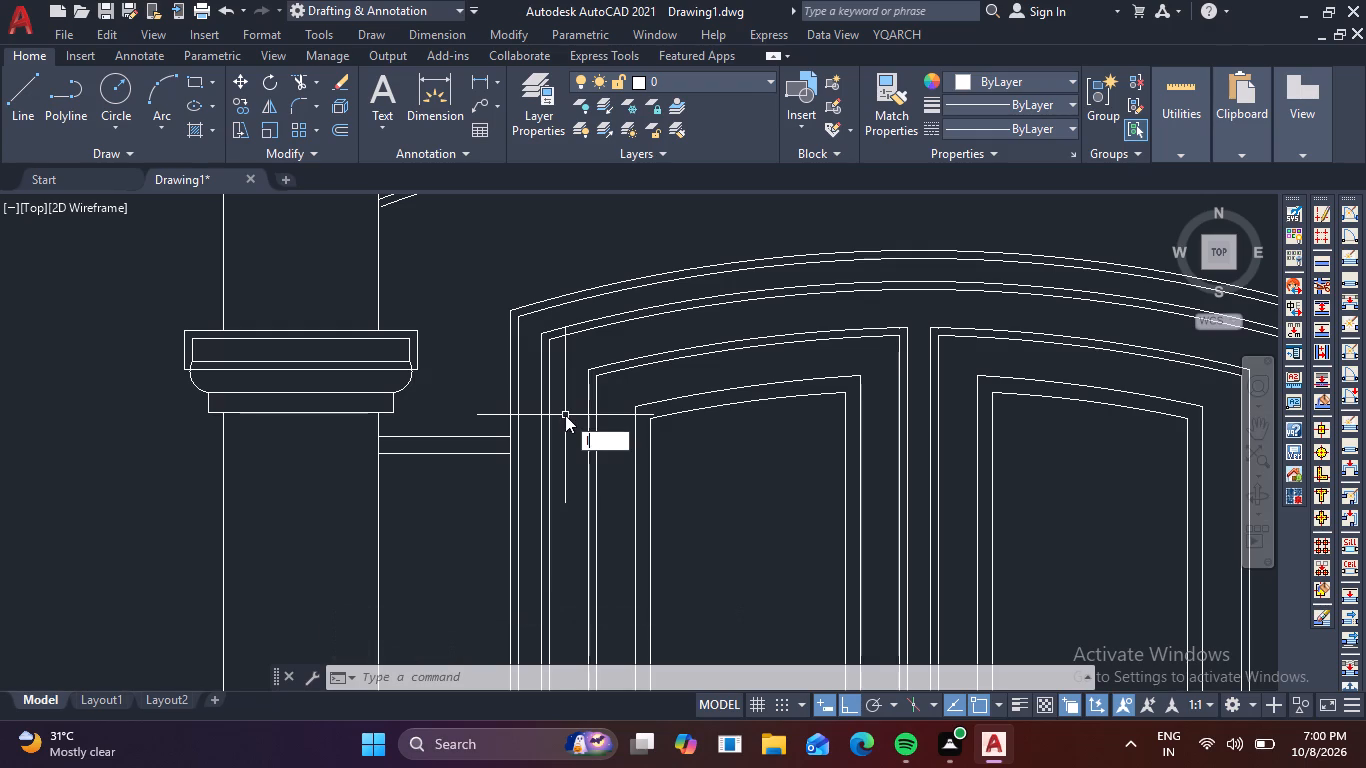
{"action": "key", "text": "space"}
{"action": "key", "text": "F8"}
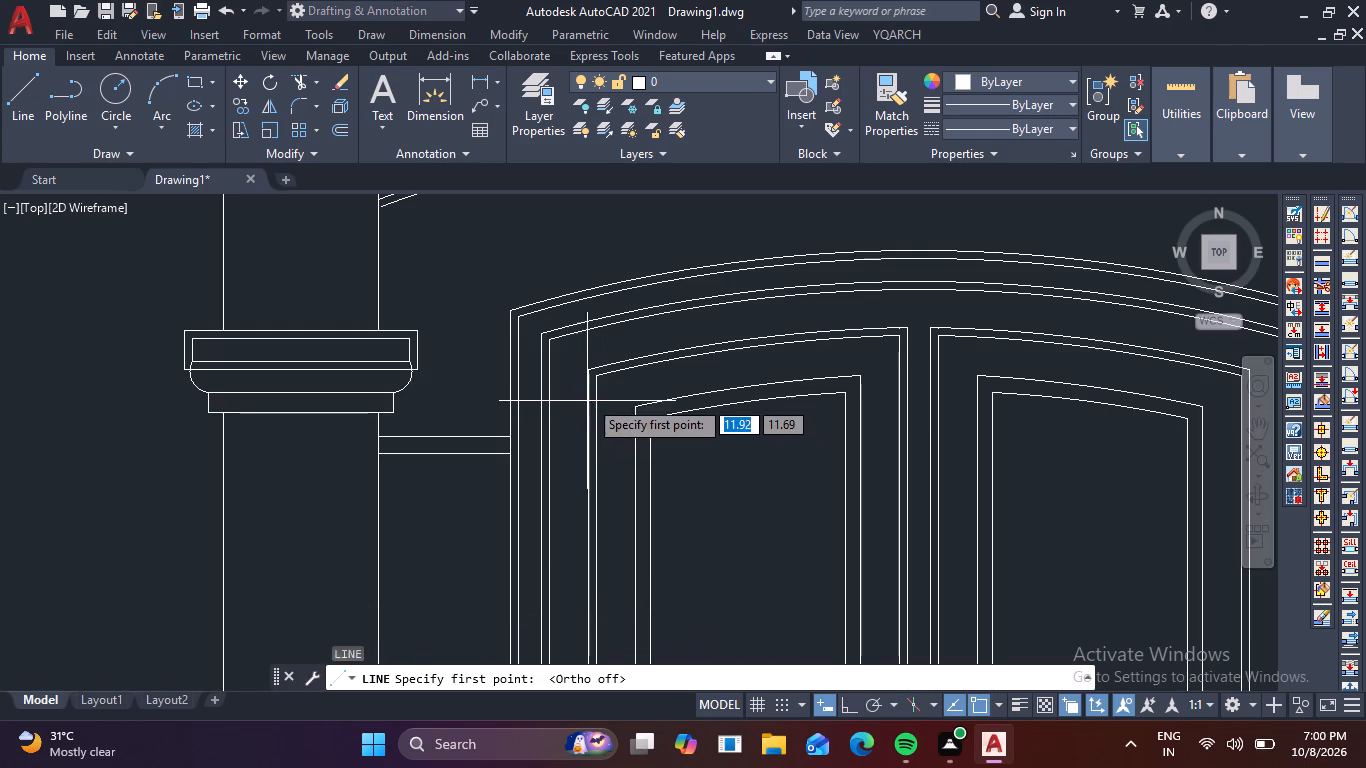
{"action": "left_click", "coordinate": [509, 306]}
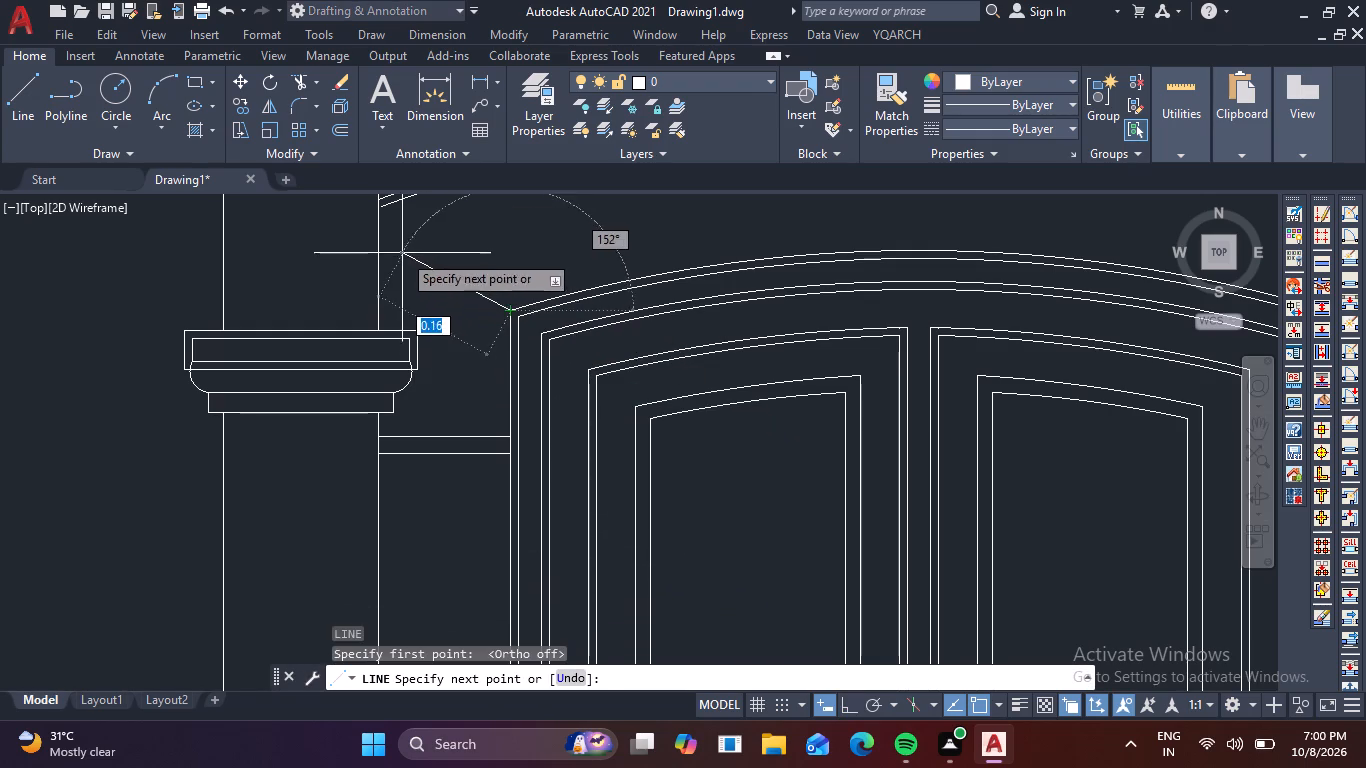
{"action": "middle_click_drag", "start_coordinate": [403, 251], "coordinate": [448, 354]}
{"action": "scroll", "coordinate": [406, 311], "scroll_direction": "up", "scroll_amount": 4}
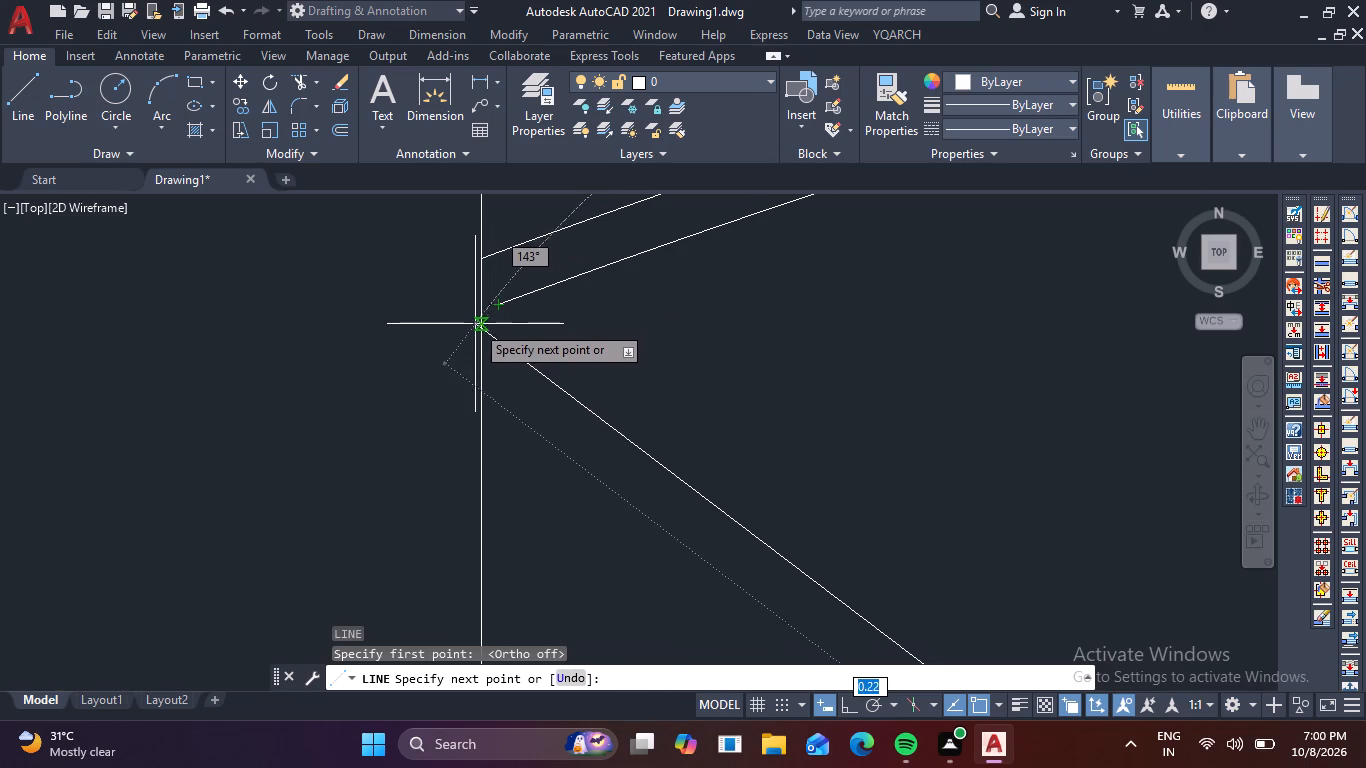
{"action": "left_click", "coordinate": [474, 310]}
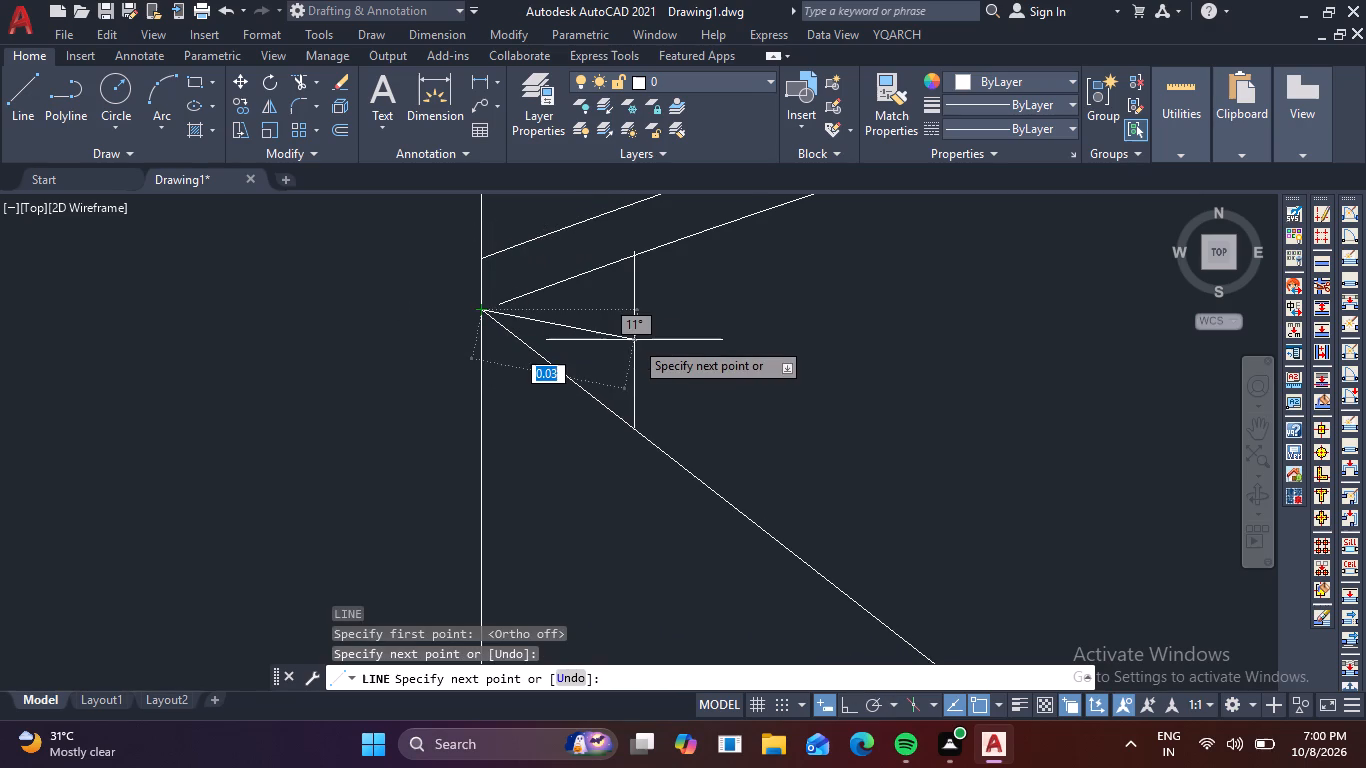
{"action": "key", "text": "Escape"}
Extend the left end of the lower large arch line to the left column's inner edge.
{"action": "type", "text": "ex"}
{"action": "key", "text": "space"}
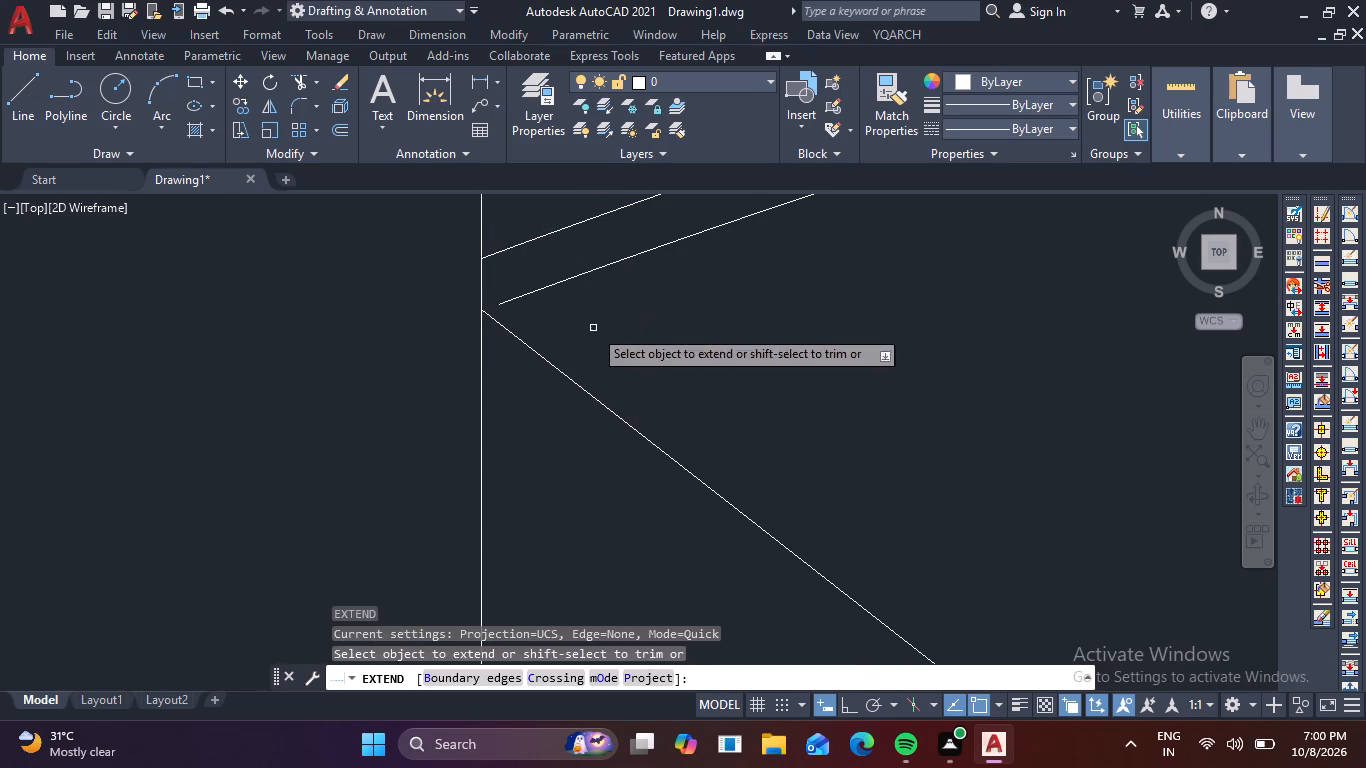
{"action": "left_click", "coordinate": [505, 302]}
{"action": "scroll", "coordinate": [543, 331], "scroll_direction": "down", "scroll_amount": 2}
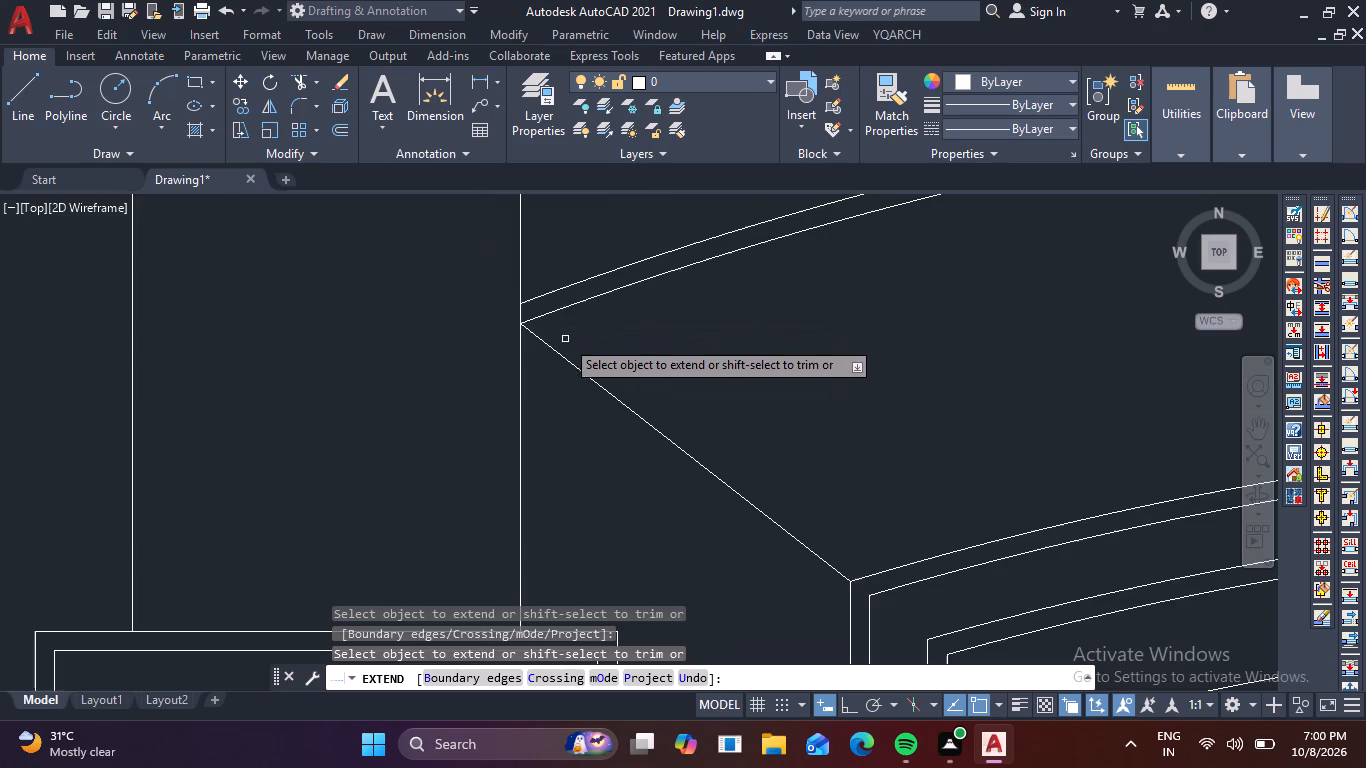
{"action": "scroll", "coordinate": [668, 365], "scroll_direction": "down", "scroll_amount": 2}
{"action": "middle_click_drag", "start_coordinate": [787, 420], "coordinate": [646, 309]}
{"action": "scroll", "coordinate": [646, 309], "scroll_direction": "down", "scroll_amount": 2}
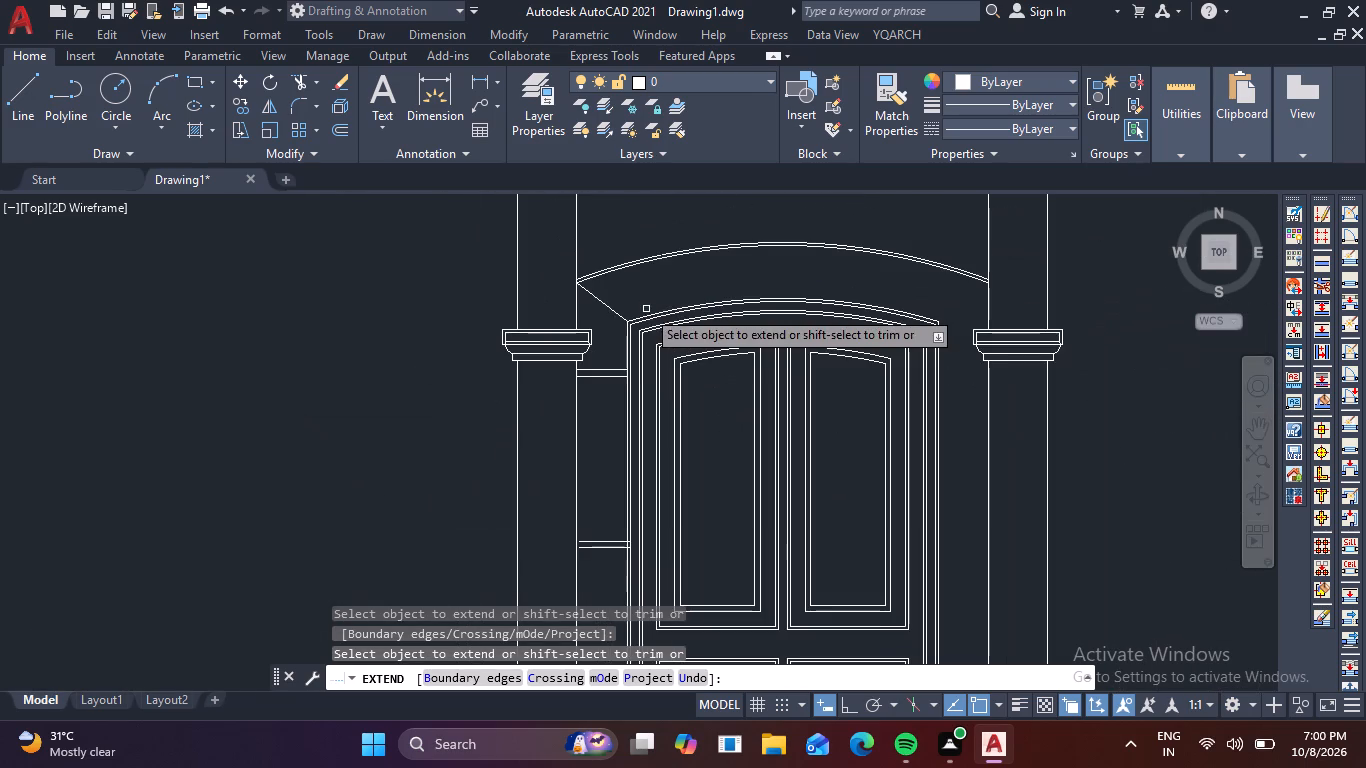
{"action": "key", "text": "l"}
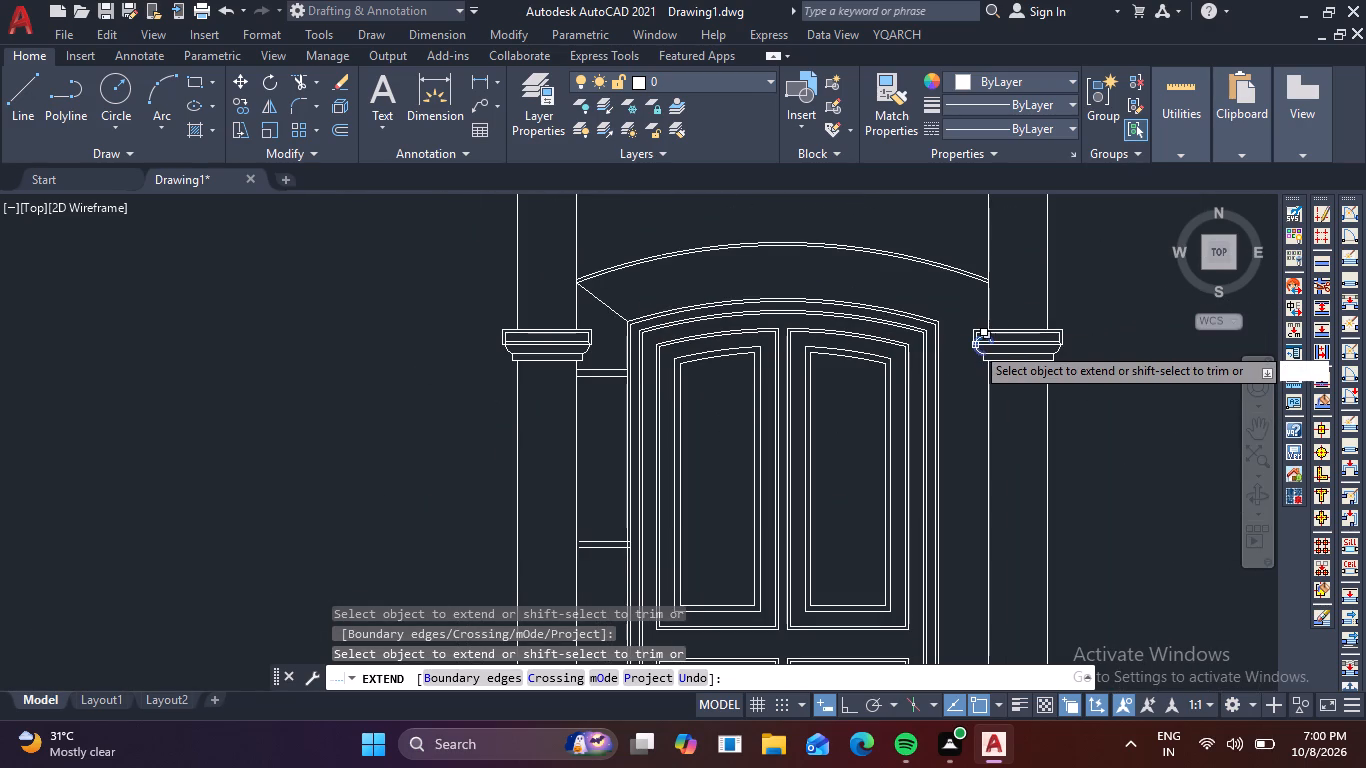
{"action": "key", "text": "space"}
{"action": "scroll", "coordinate": [943, 344], "scroll_direction": "up", "scroll_amount": 3}
{"action": "key", "text": "Escape"}
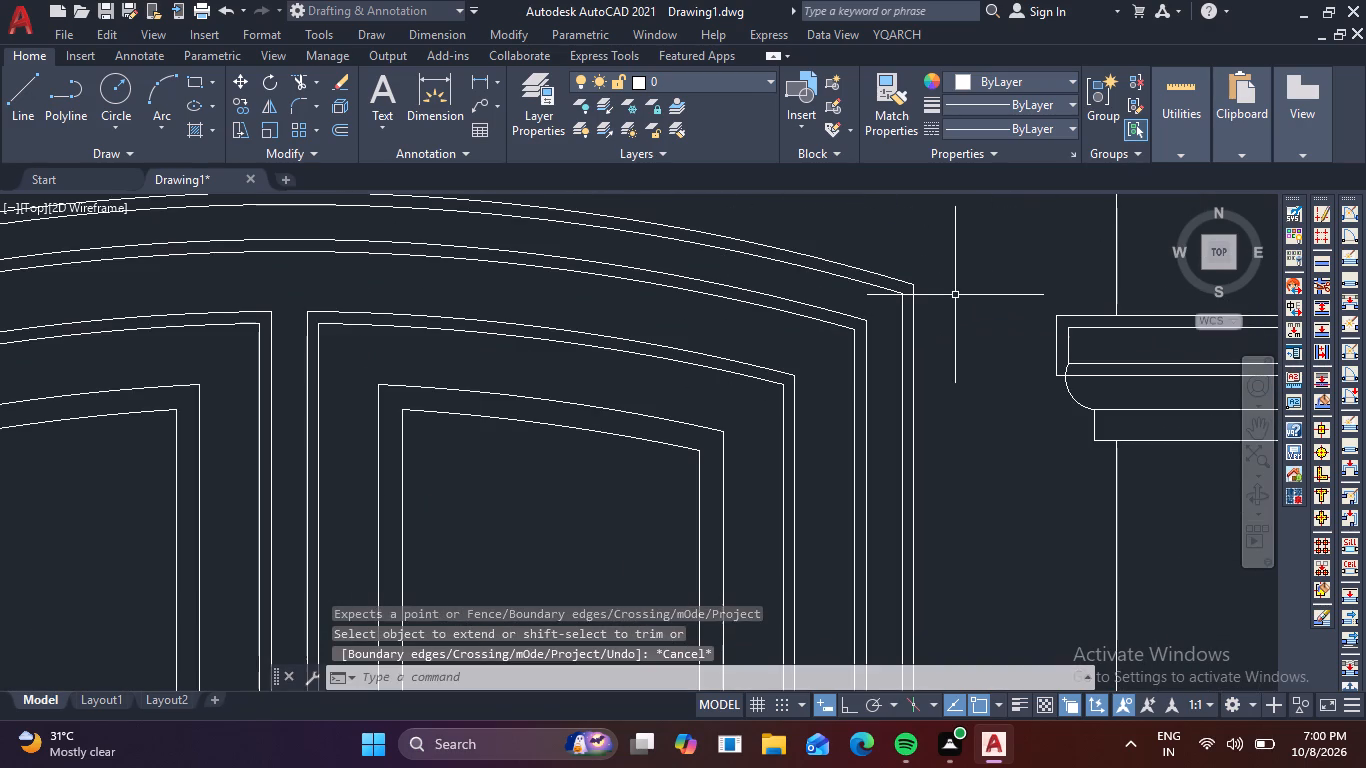
Draw a diagonal line from the outer door frame's upper-right corner to the right column's inner edge beside the lower large arch line.
{"action": "key", "text": "l"}
{"action": "key", "text": "space"}
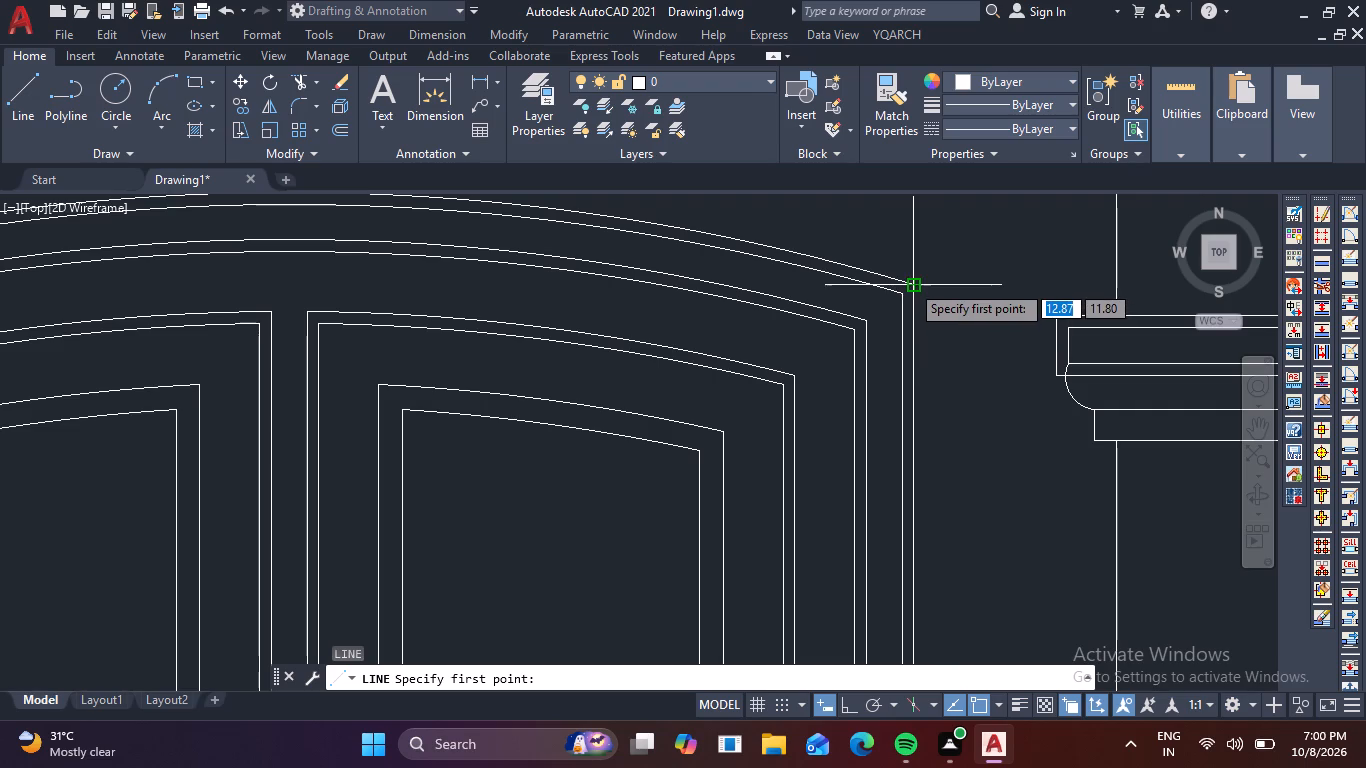
{"action": "left_click", "coordinate": [910, 283]}
{"action": "middle_click_drag", "start_coordinate": [923, 274], "coordinate": [907, 521]}
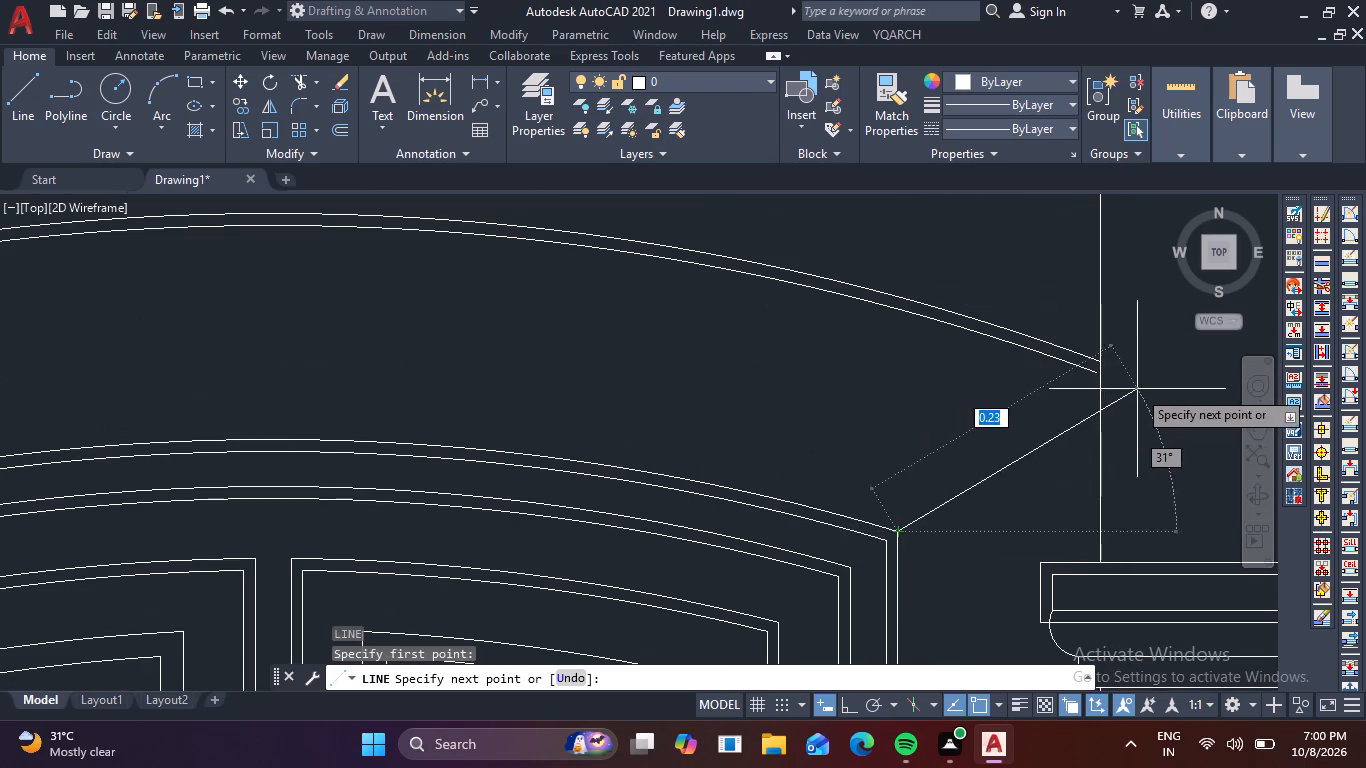
{"action": "scroll", "coordinate": [1089, 377], "scroll_direction": "up", "scroll_amount": 3}
{"action": "left_click", "coordinate": [1096, 366]}
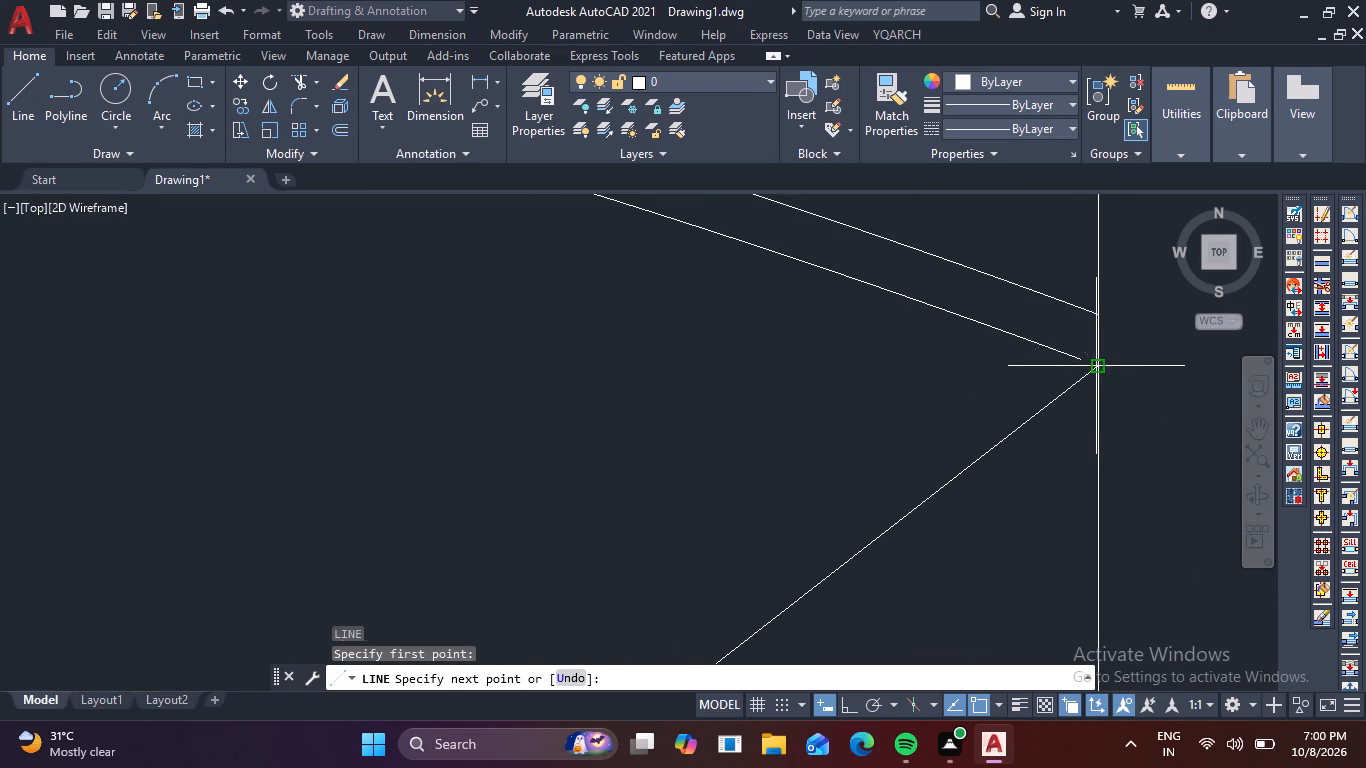
{"action": "key", "text": "Escape"}
Extend the right end of the lower large arch line to the right column's inner edge.
{"action": "key", "text": "e"}
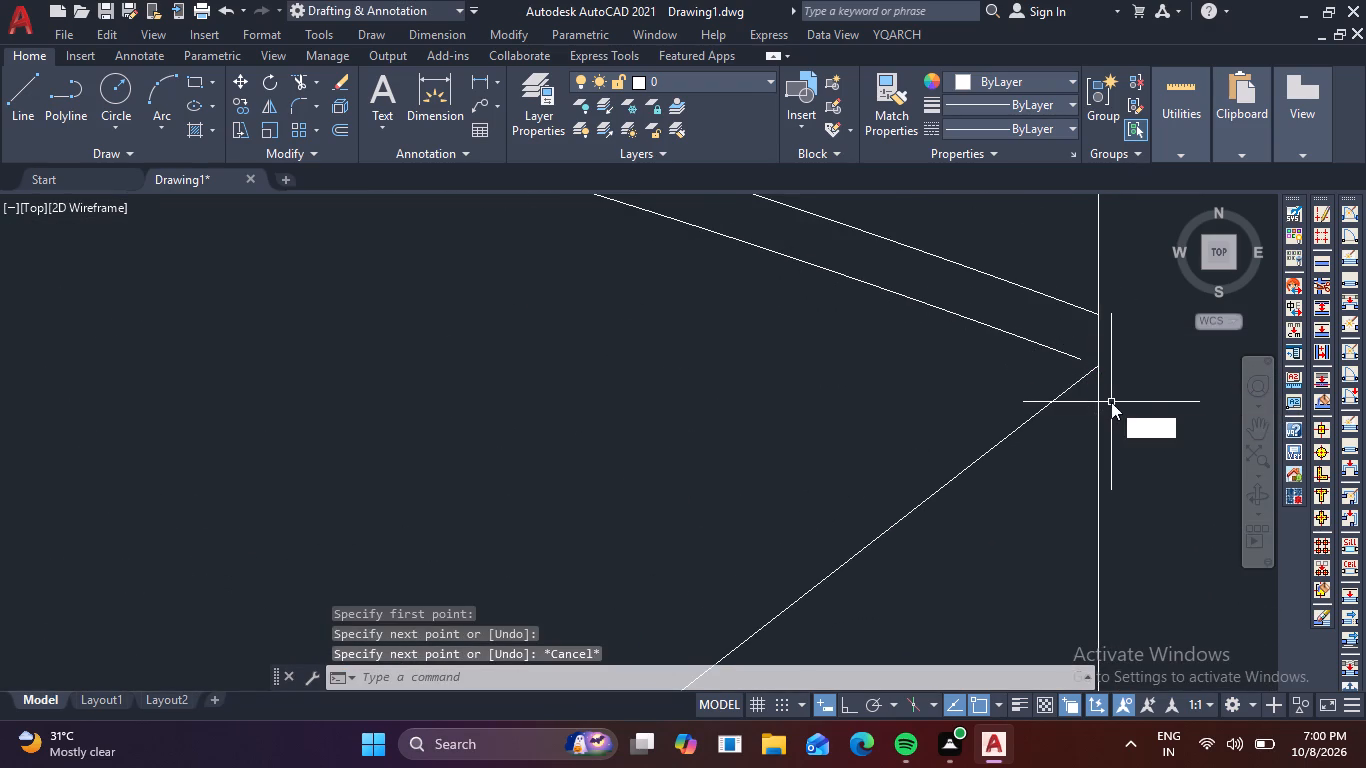
{"action": "key", "text": "x"}
{"action": "key", "text": "space"}
{"action": "left_click", "coordinate": [1063, 357]}
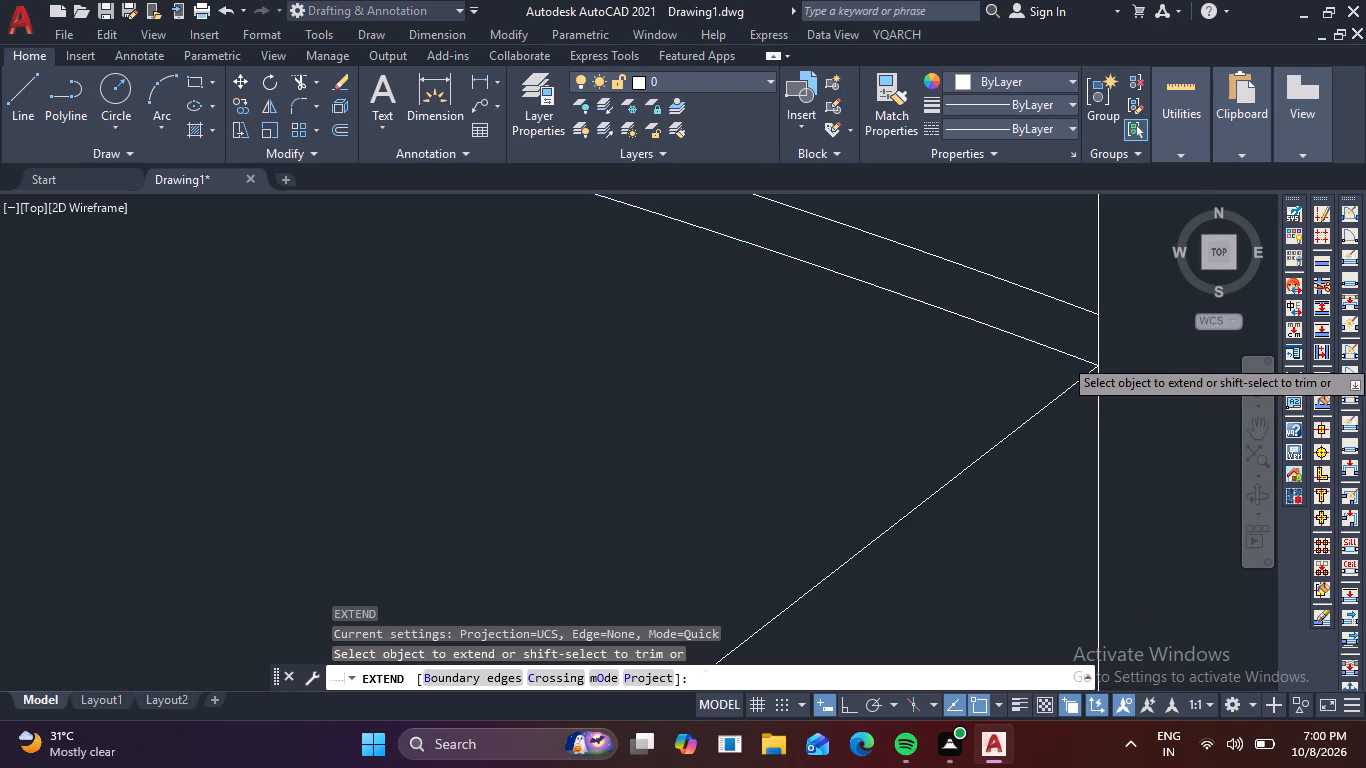
{"action": "scroll", "coordinate": [1118, 404], "scroll_direction": "down", "scroll_amount": 2}
{"action": "scroll", "coordinate": [1016, 478], "scroll_direction": "down", "scroll_amount": 1}
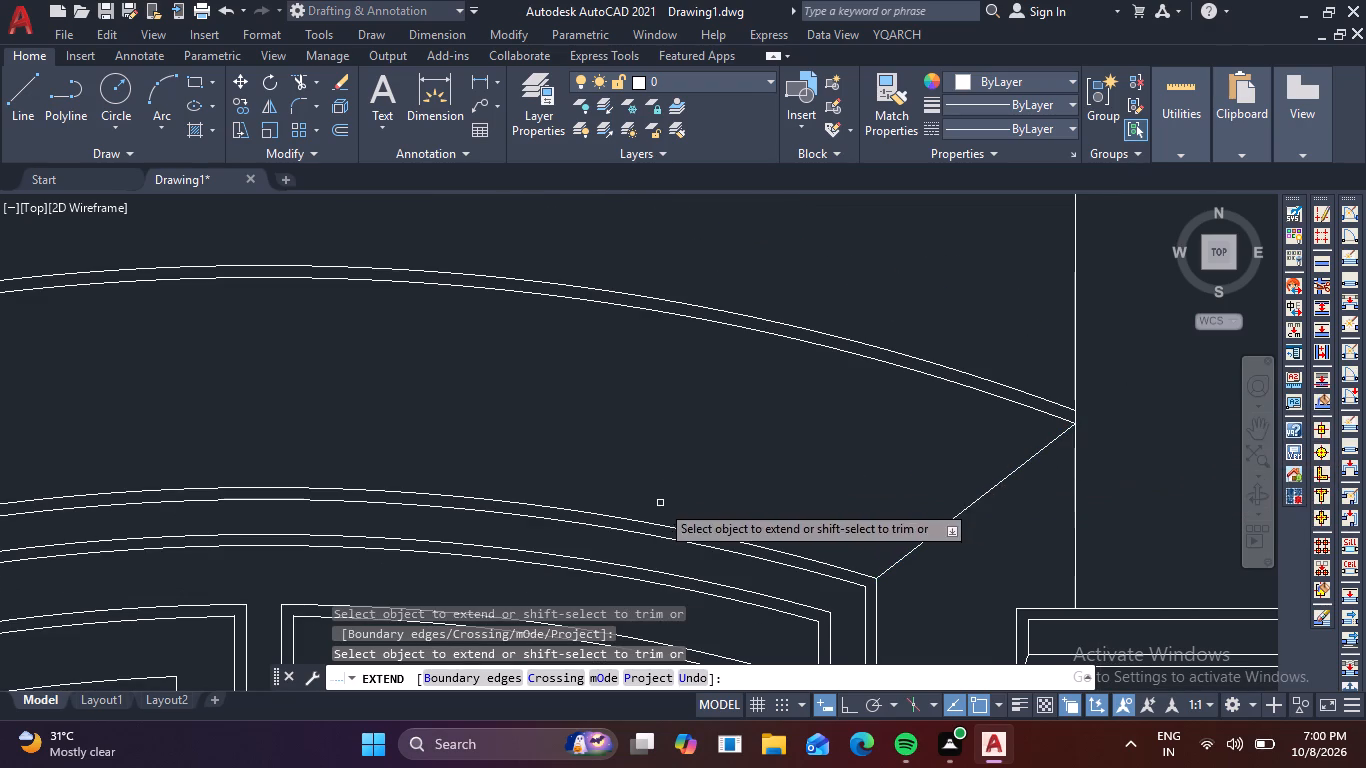
{"action": "scroll", "coordinate": [730, 471], "scroll_direction": "down", "scroll_amount": 2}
{"action": "middle_click_drag", "start_coordinate": [731, 464], "coordinate": [806, 489]}
{"action": "key", "text": "l"}
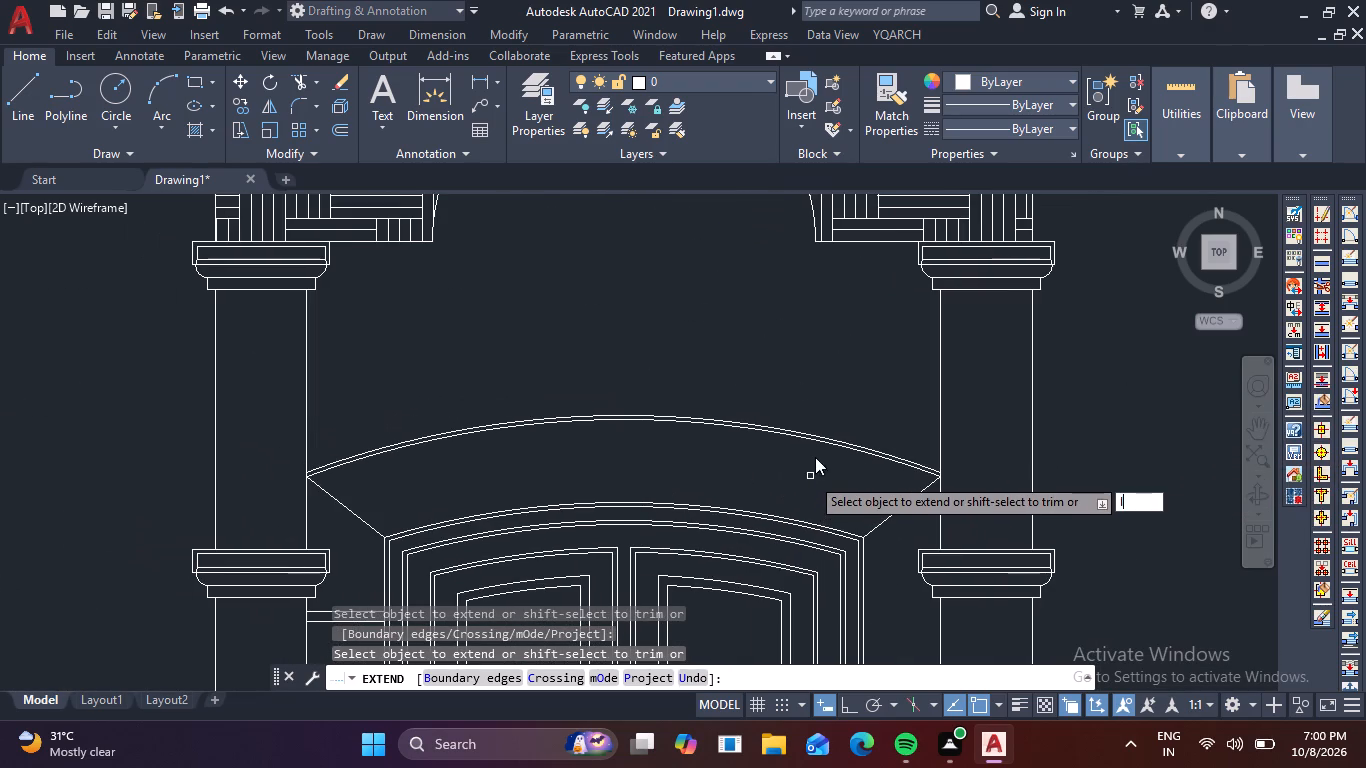
{"action": "key", "text": "space"}
{"action": "key", "text": "Escape"}
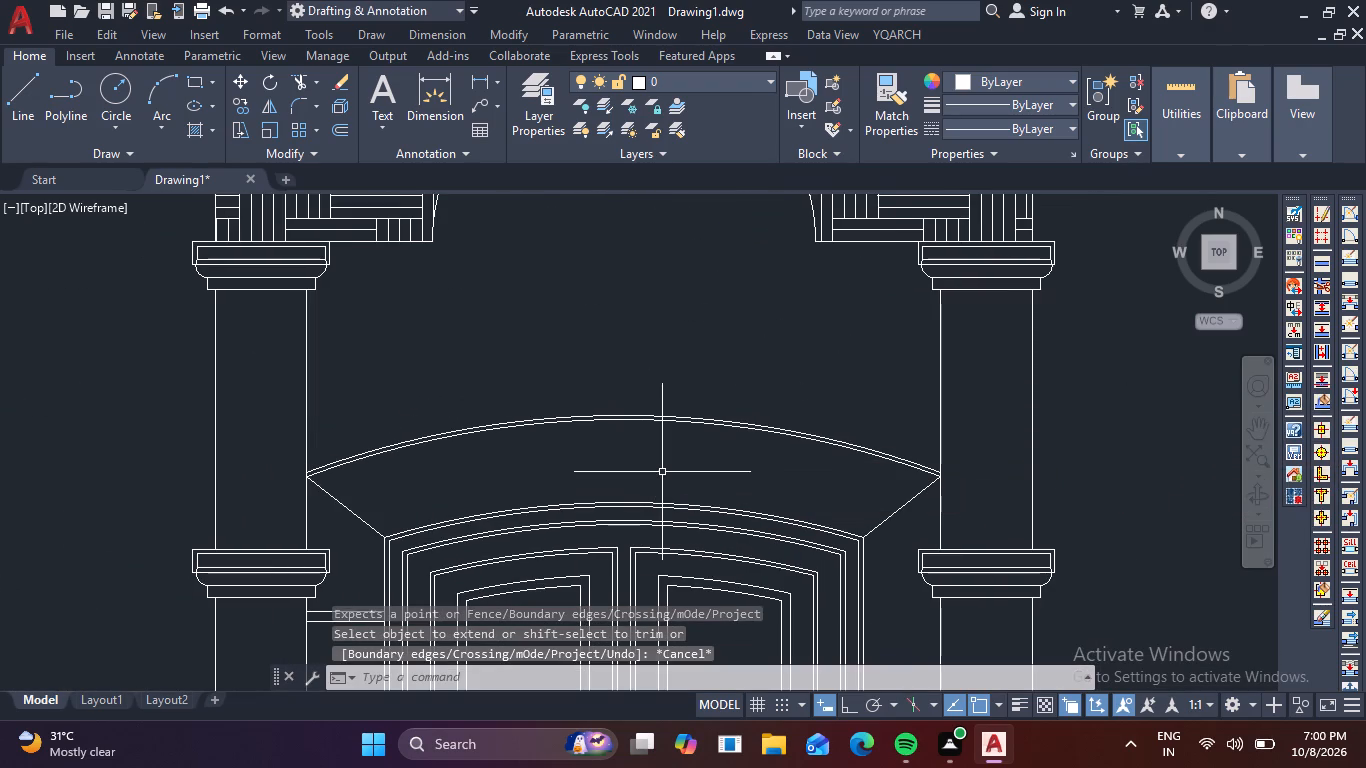
Draw a vertical line from the crown of the door frame's outer arch up to the lower large arch line.
{"action": "key", "text": "l"}
{"action": "key", "text": "space"}
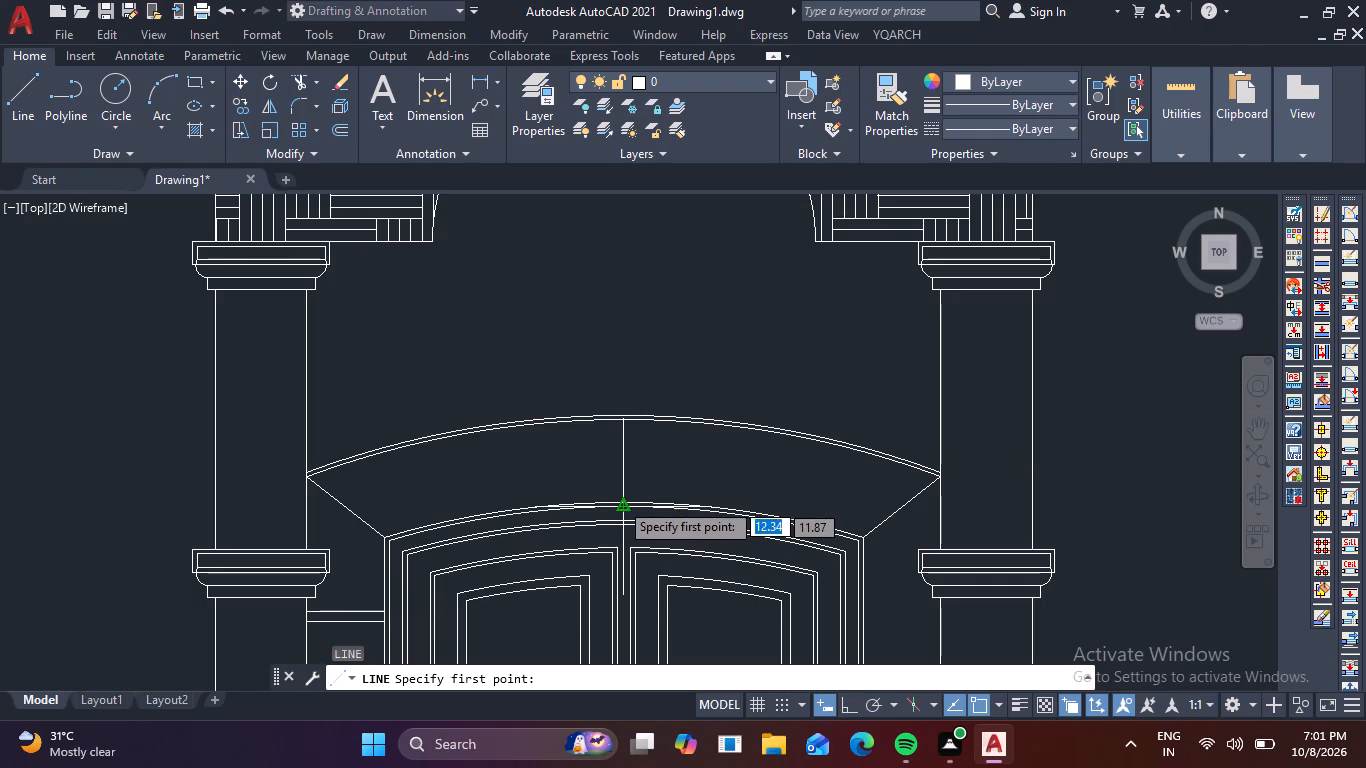
{"action": "scroll", "coordinate": [623, 501], "scroll_direction": "up", "scroll_amount": 2}
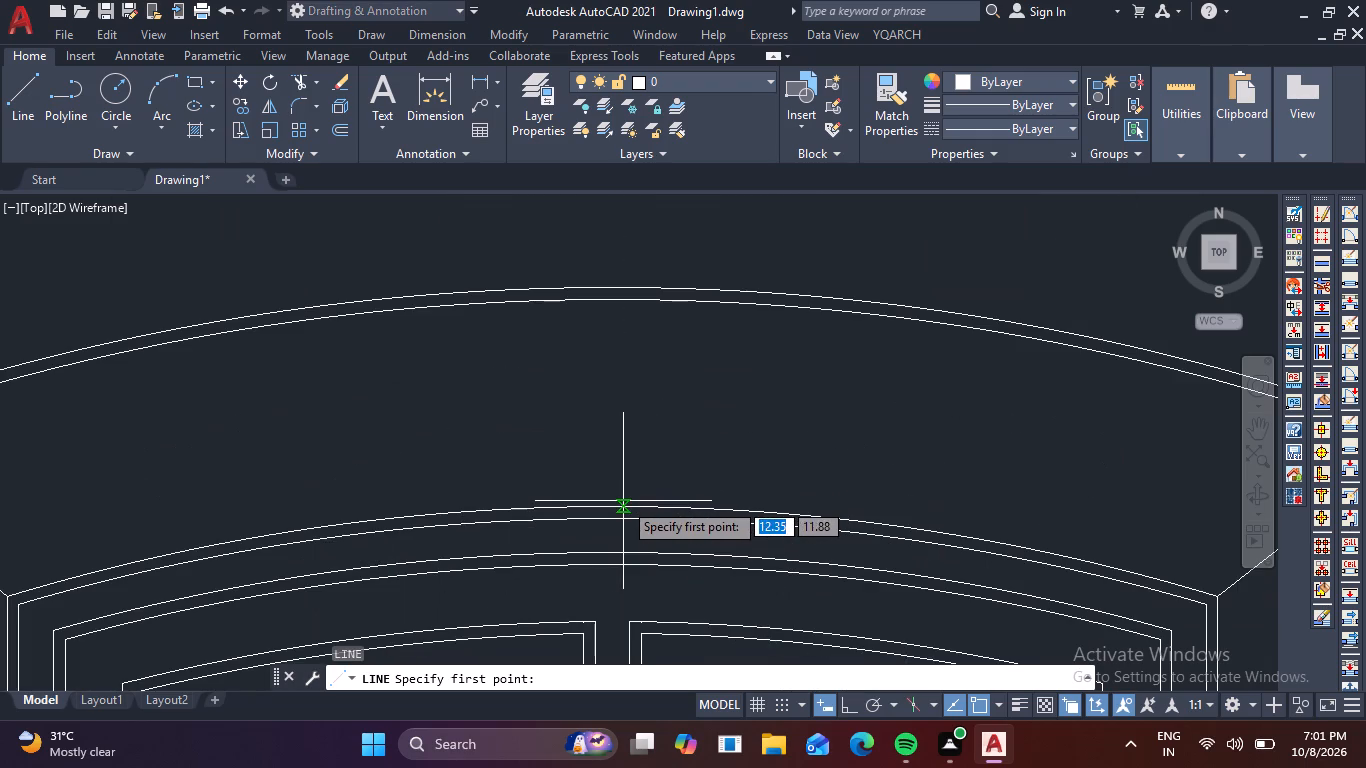
{"action": "left_click", "coordinate": [612, 508]}
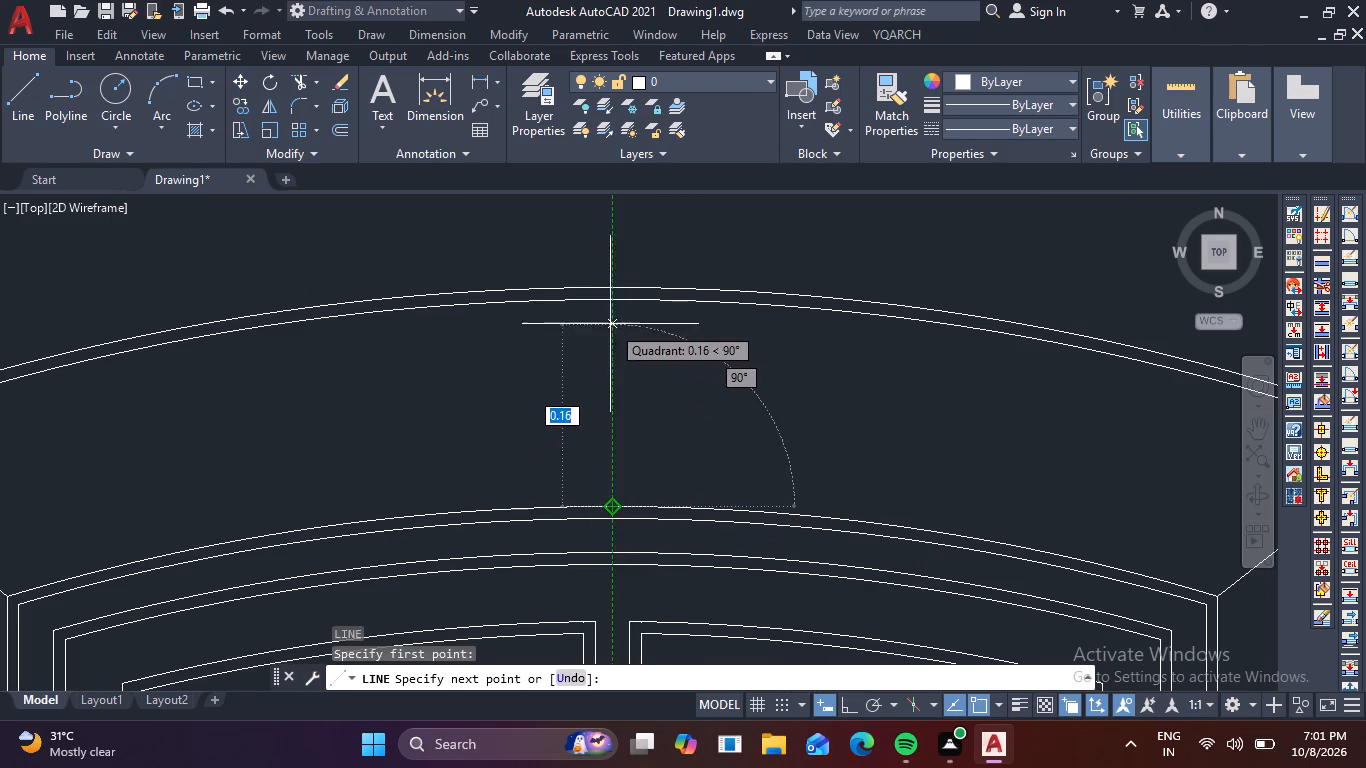
{"action": "left_click", "coordinate": [613, 305]}
{"action": "key", "text": "Escape"}
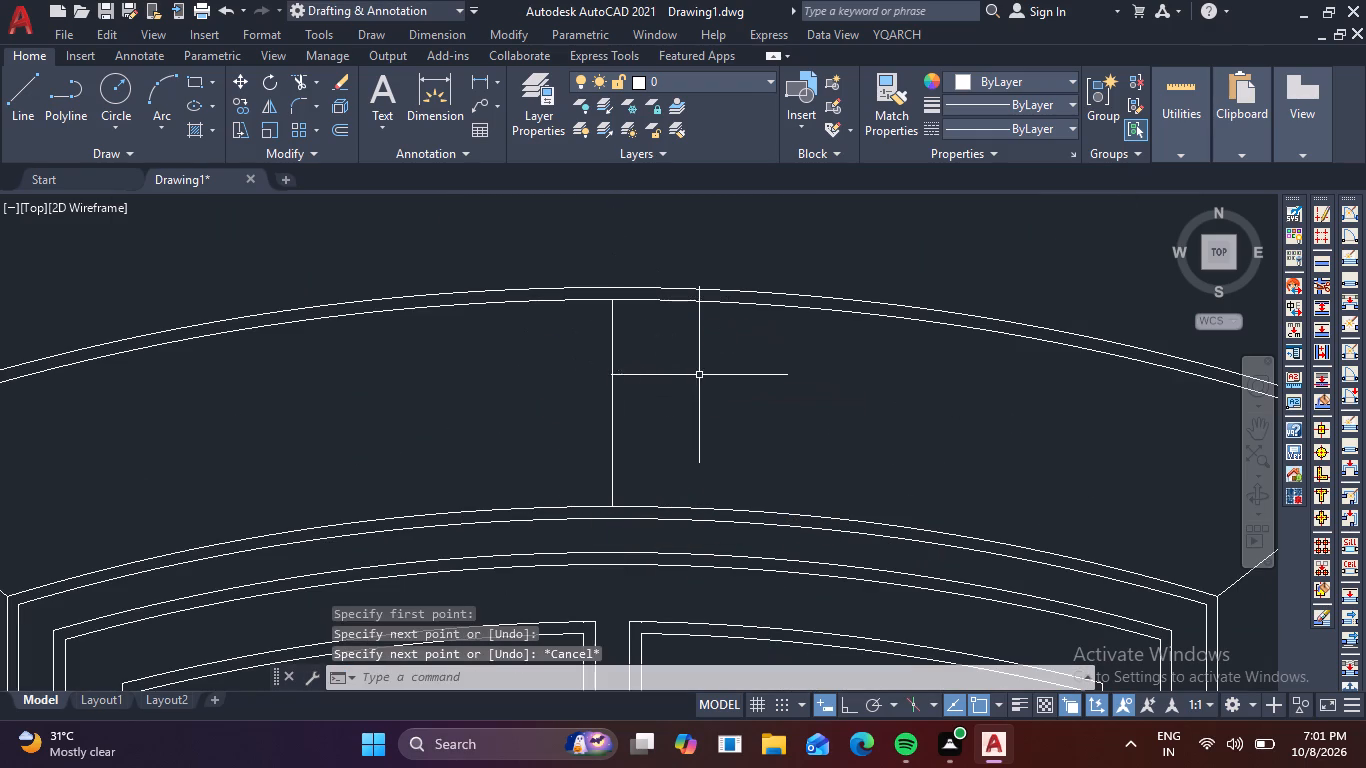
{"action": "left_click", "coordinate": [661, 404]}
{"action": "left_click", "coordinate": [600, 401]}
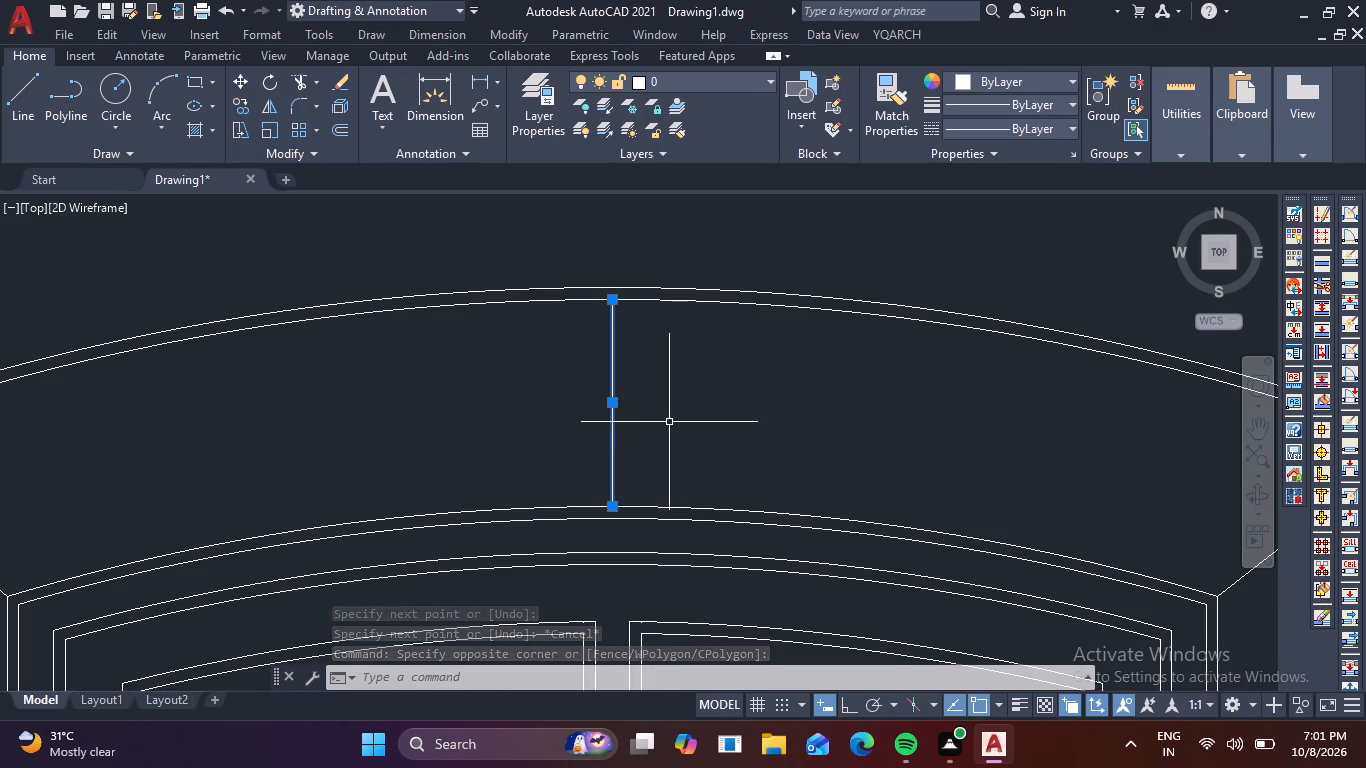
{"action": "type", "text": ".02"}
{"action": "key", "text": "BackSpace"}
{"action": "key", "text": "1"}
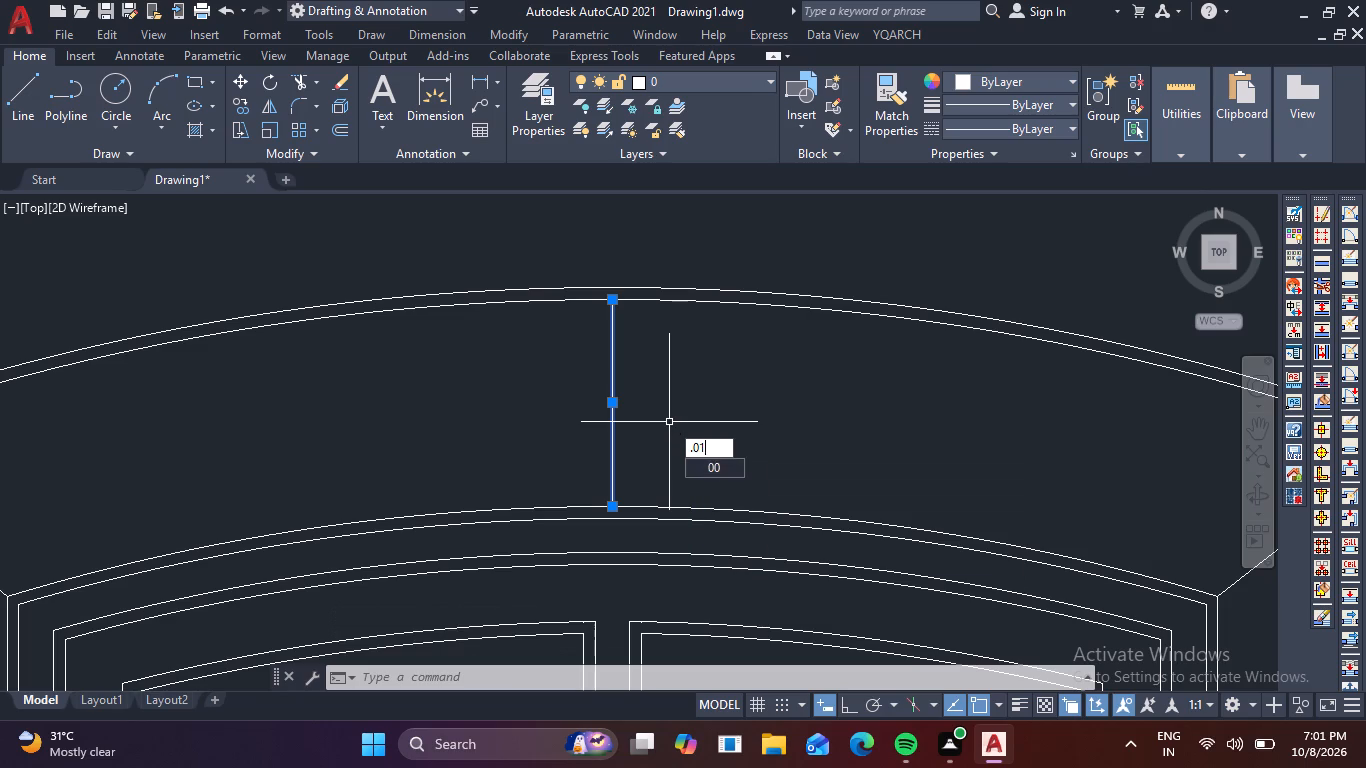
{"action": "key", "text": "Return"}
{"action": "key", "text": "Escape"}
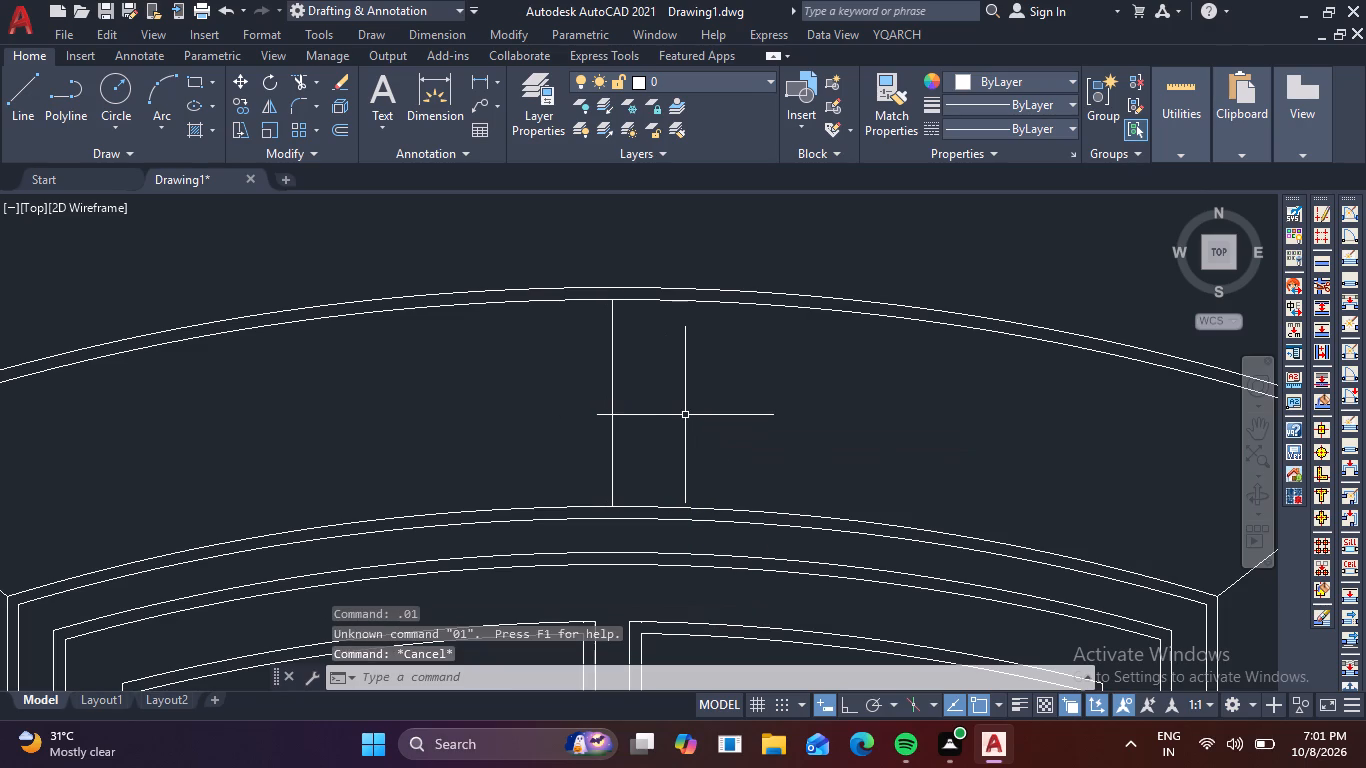
Offset the vertical crown line 0.01 m to its right.
{"action": "key", "text": "o"}
{"action": "key", "text": "Return"}
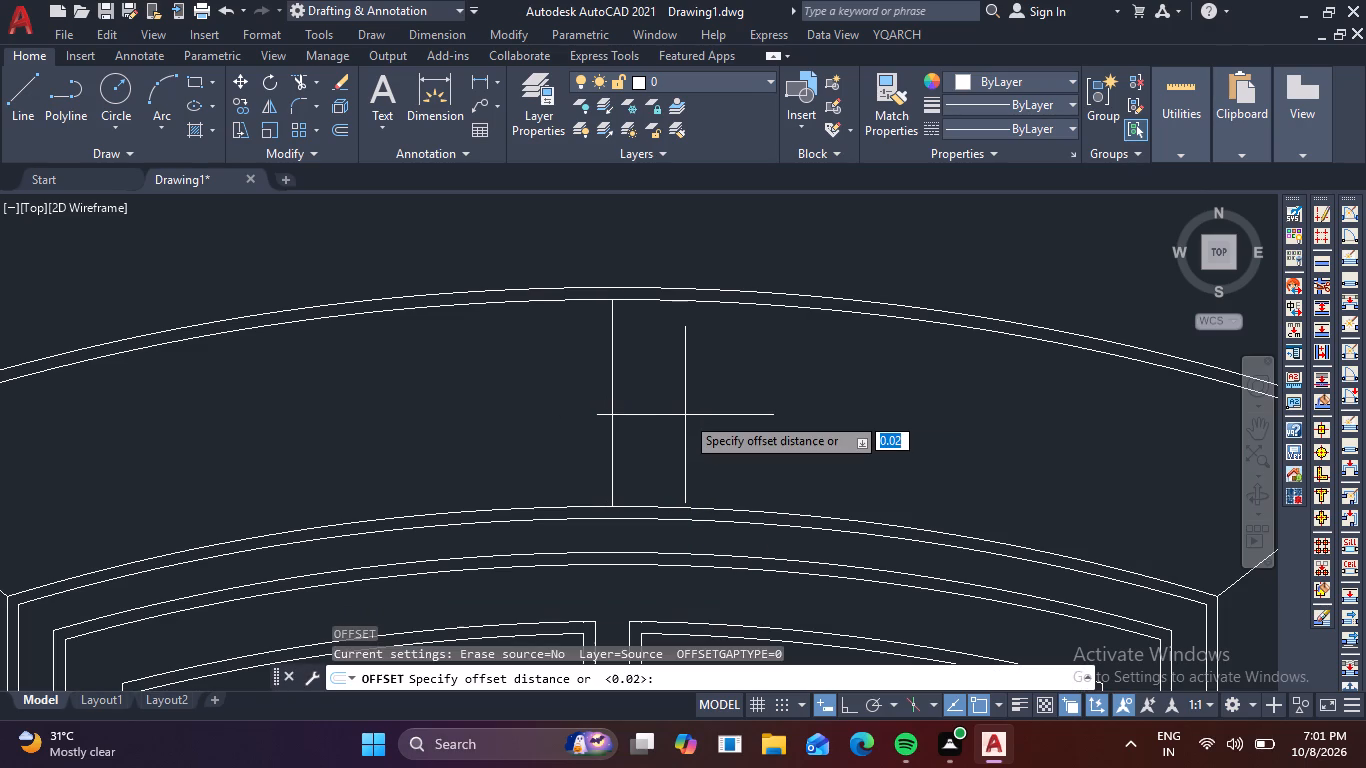
{"action": "type", "text": ".01"}
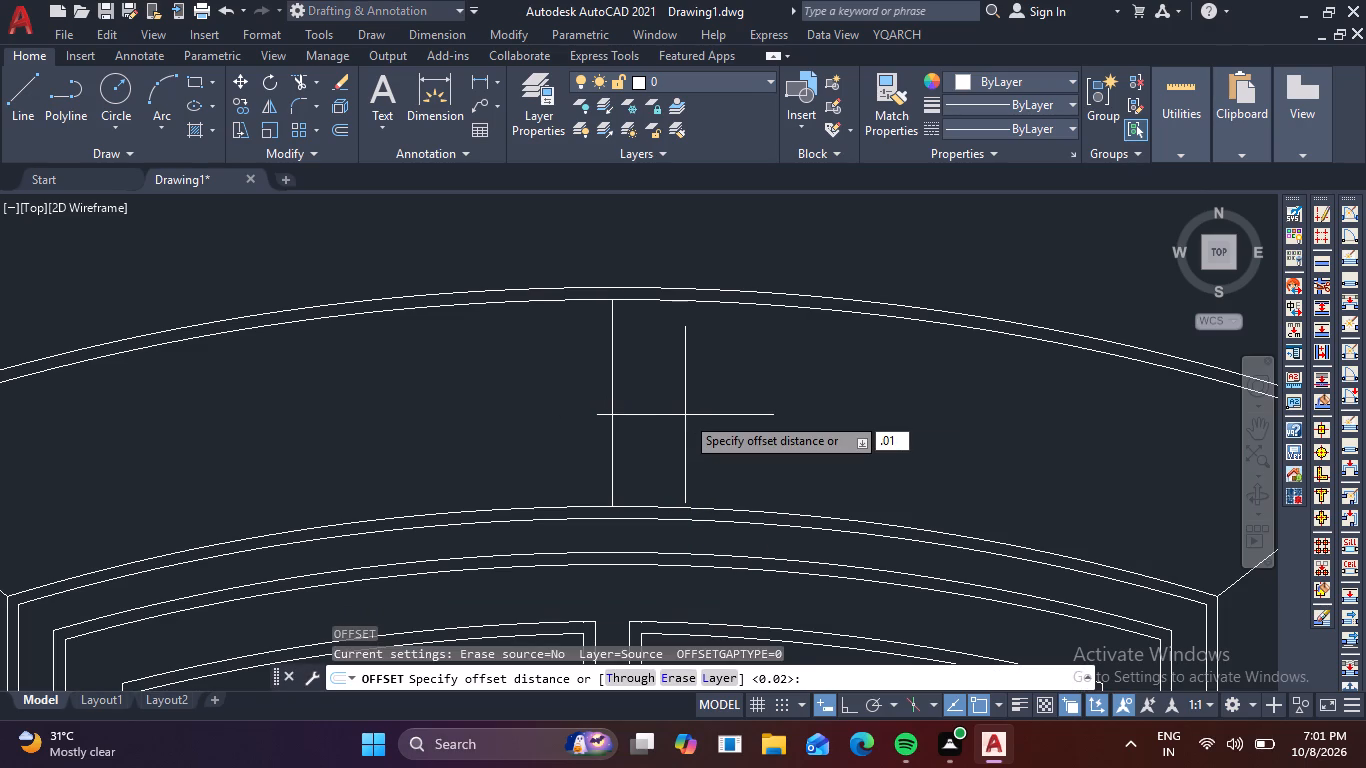
{"action": "key", "text": "Return"}
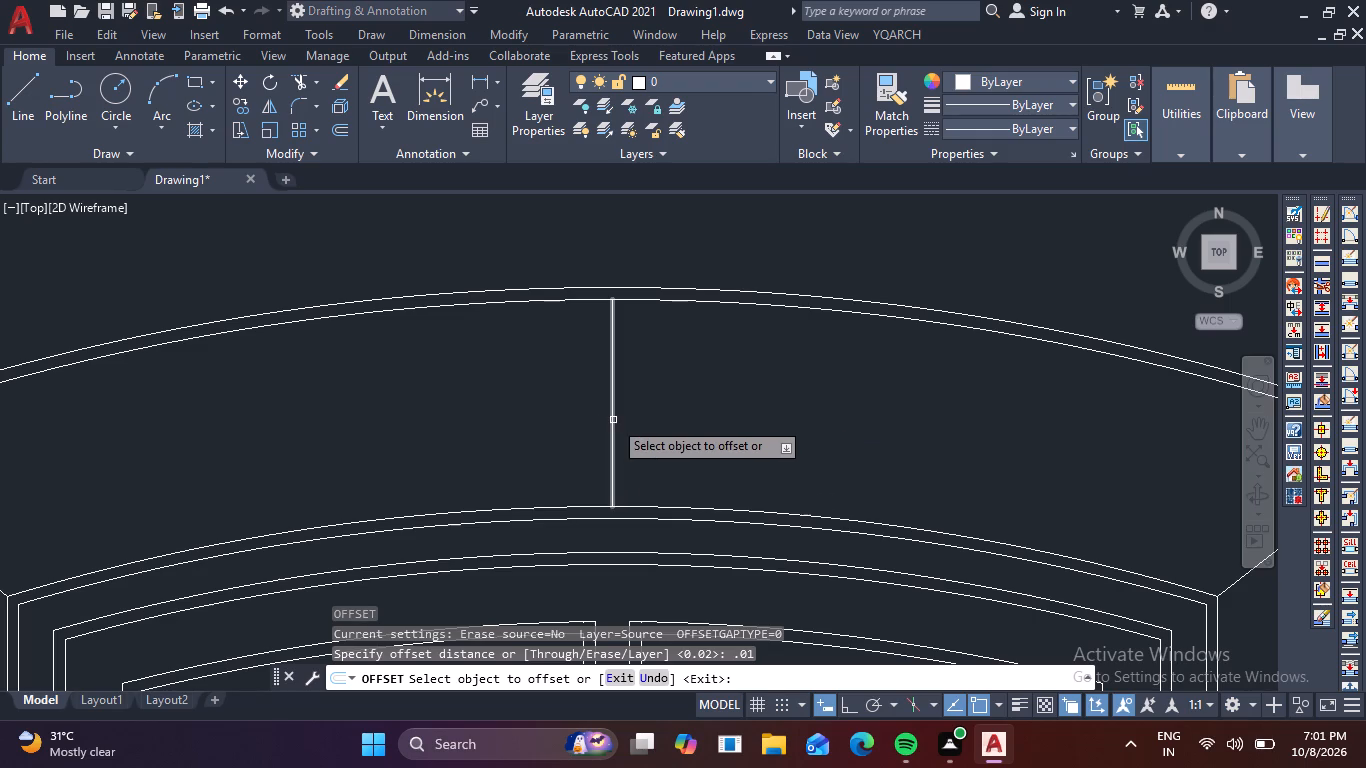
{"action": "left_click", "coordinate": [613, 420]}
{"action": "left_click", "coordinate": [677, 424]}
{"action": "key", "text": "Escape"}
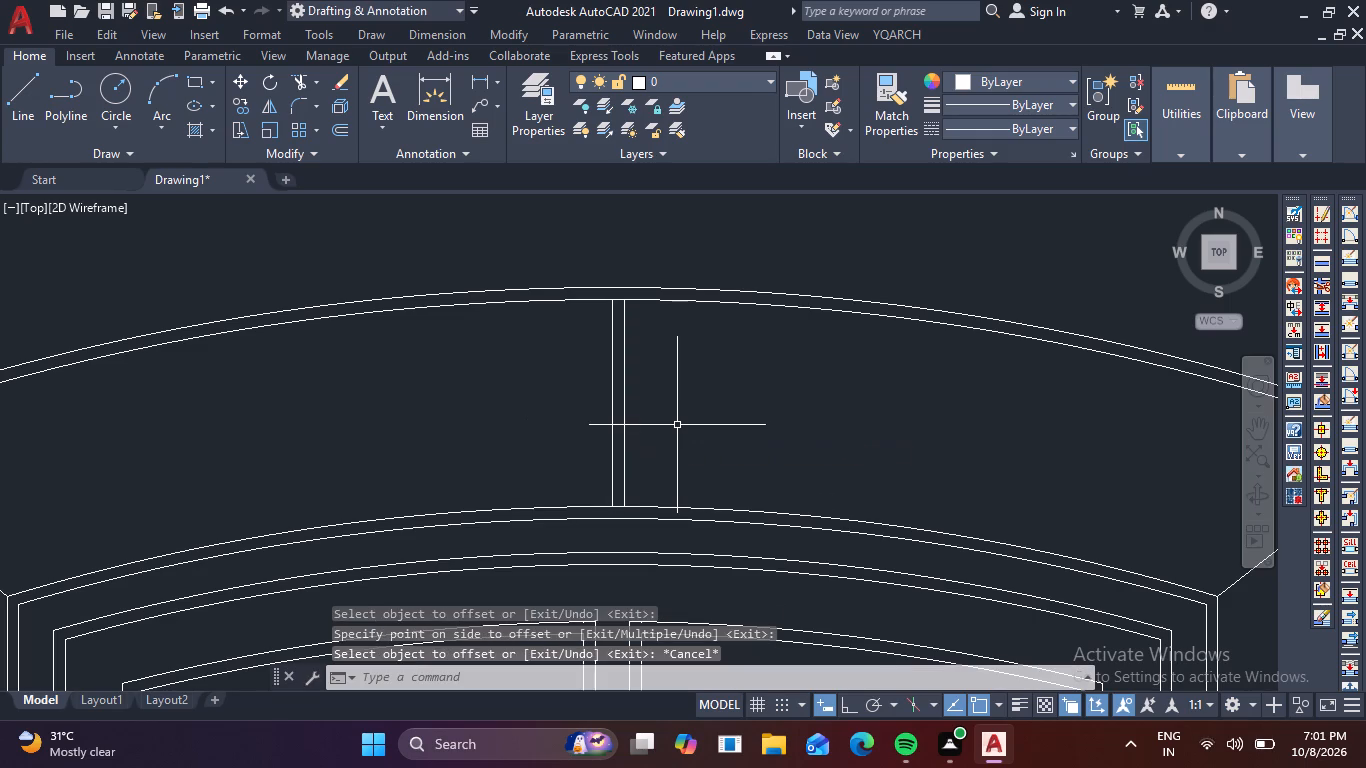
Draw a slanted line from the door frame's outer arch up and outward to the lower large arch line, left of the vertical pair.
{"action": "type", "text": "l"}
{"action": "key", "text": "space"}
{"action": "scroll", "coordinate": [483, 467], "scroll_direction": "down", "scroll_amount": 1}
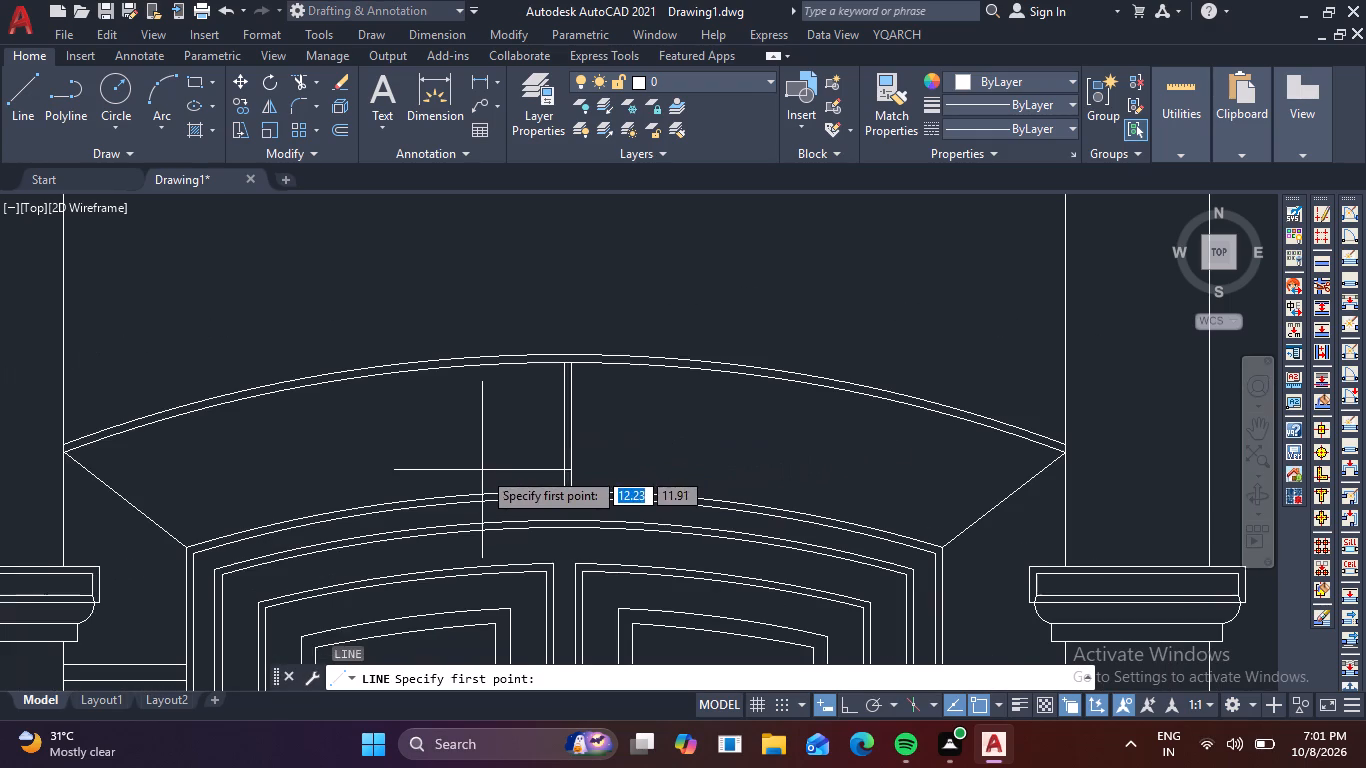
{"action": "left_click", "coordinate": [454, 499]}
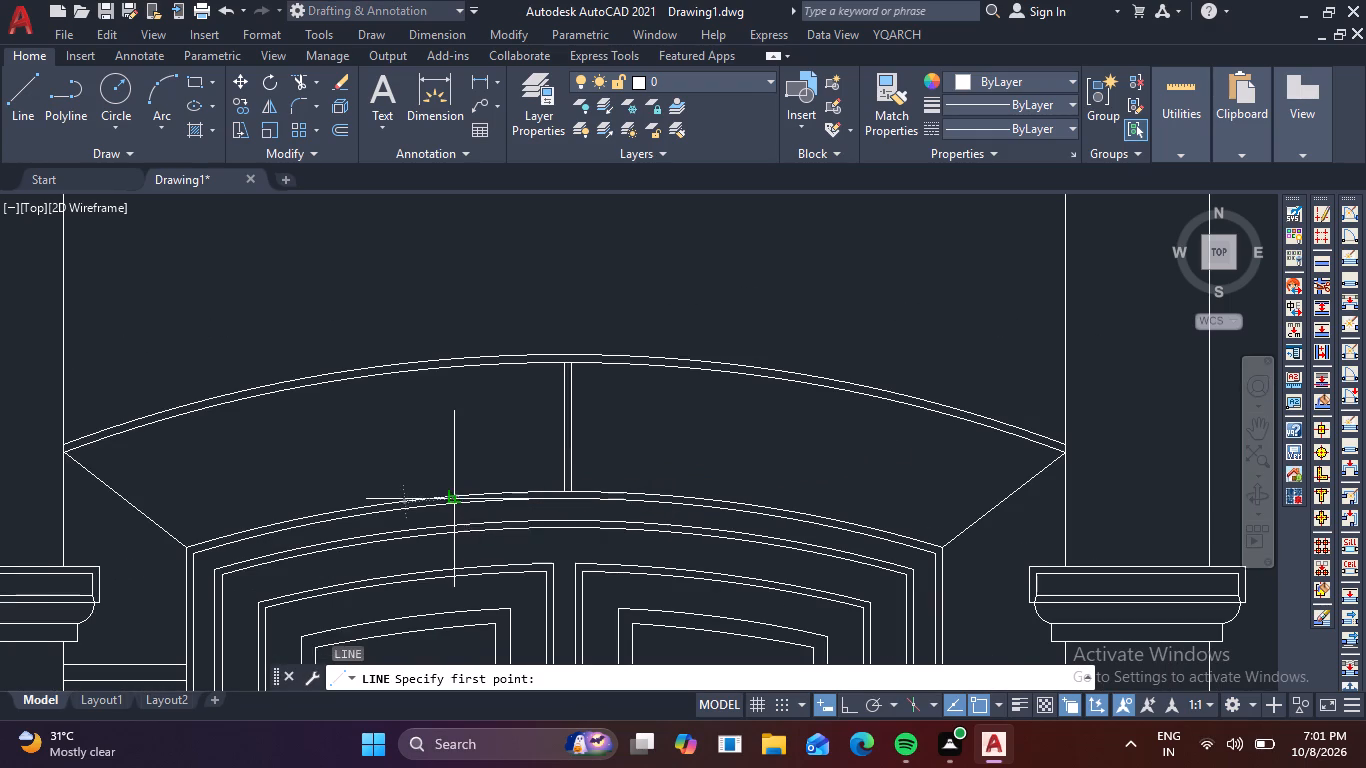
{"action": "left_click", "coordinate": [346, 381]}
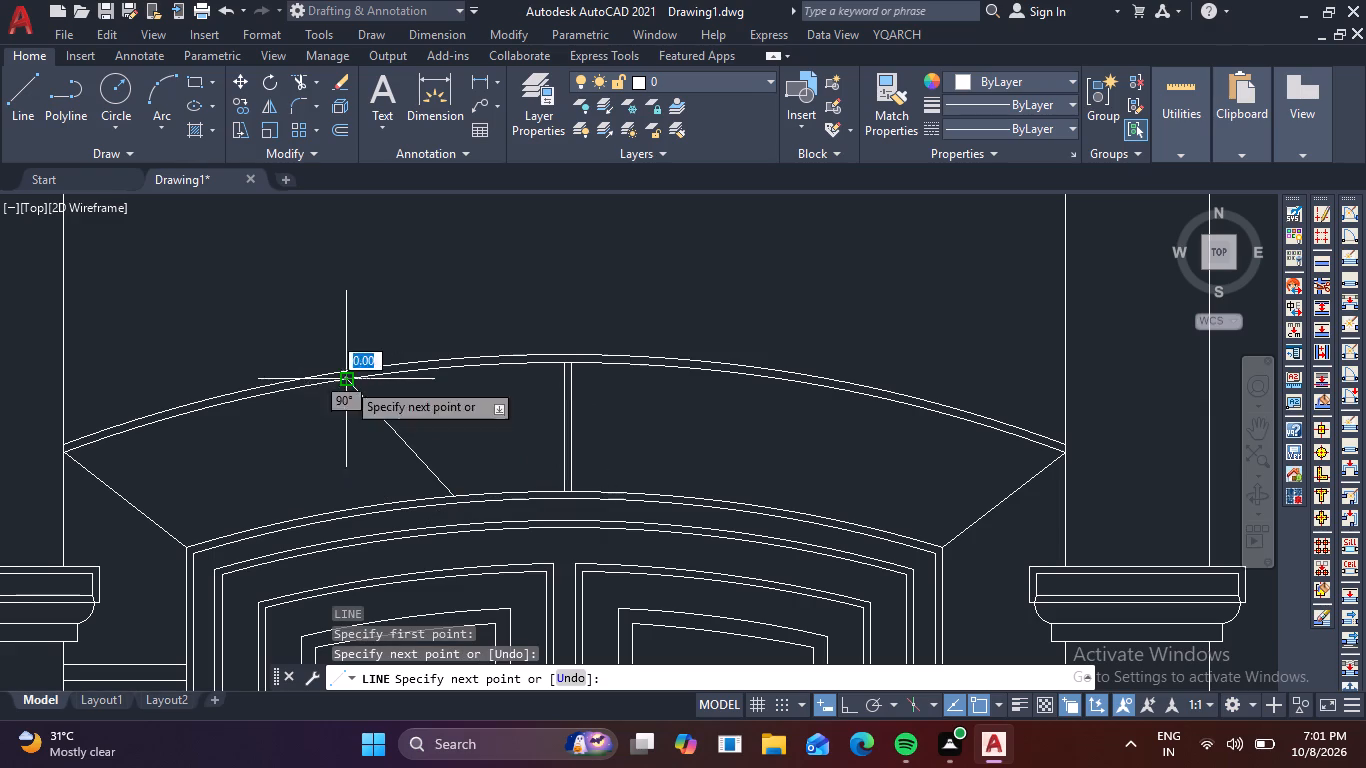
{"action": "key", "text": "Escape"}
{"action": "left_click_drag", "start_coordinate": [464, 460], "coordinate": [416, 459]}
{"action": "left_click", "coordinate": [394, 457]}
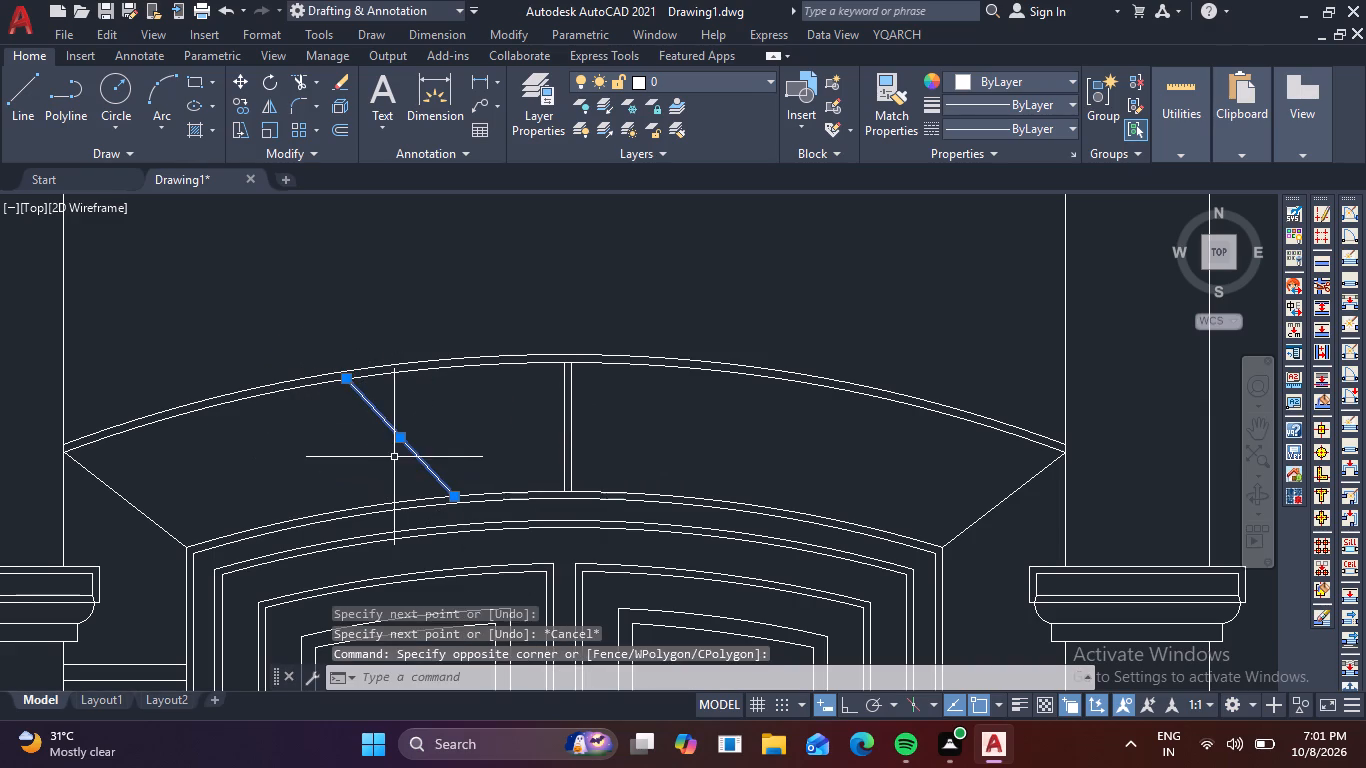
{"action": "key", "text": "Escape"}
Offset the slanted line 0.01 m toward its lower-left side.
{"action": "key", "text": "o"}
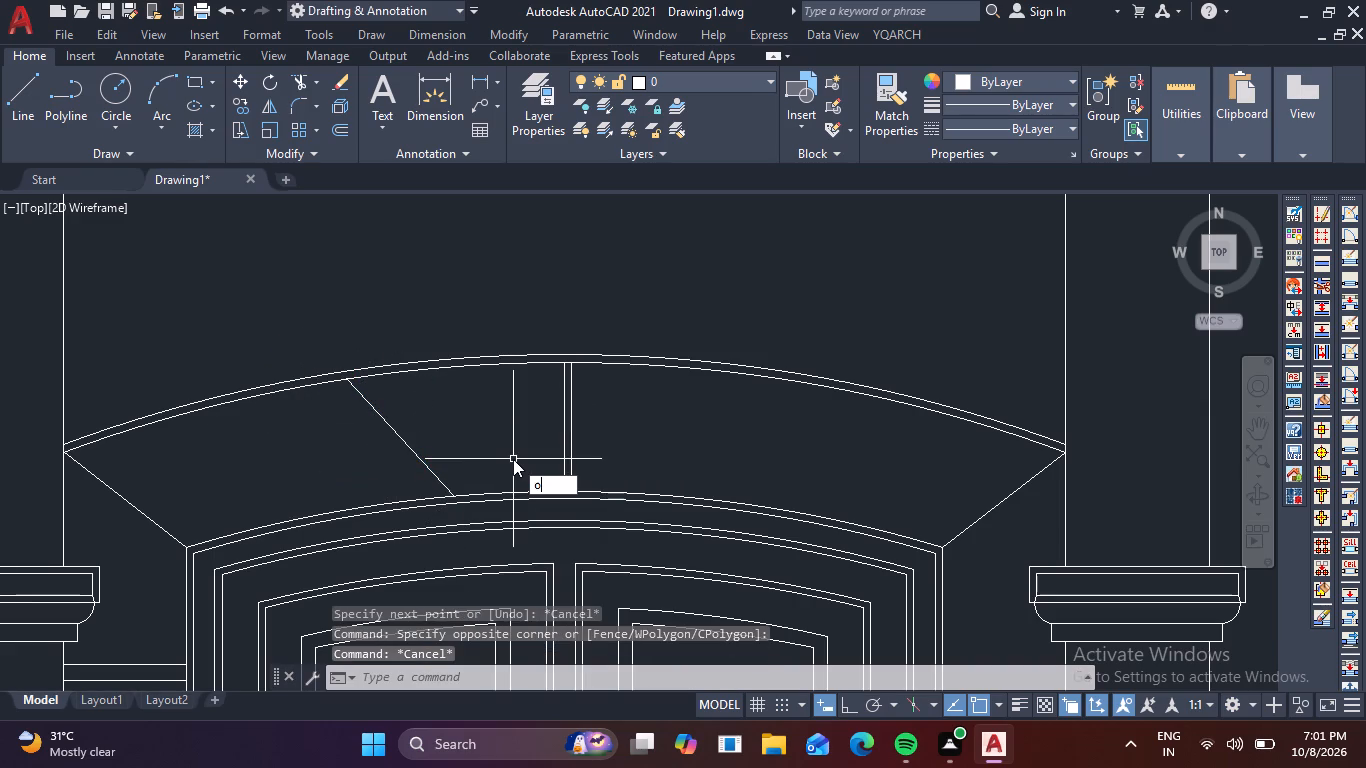
{"action": "key", "text": "Return"}
{"action": "type", "text": ".0"}
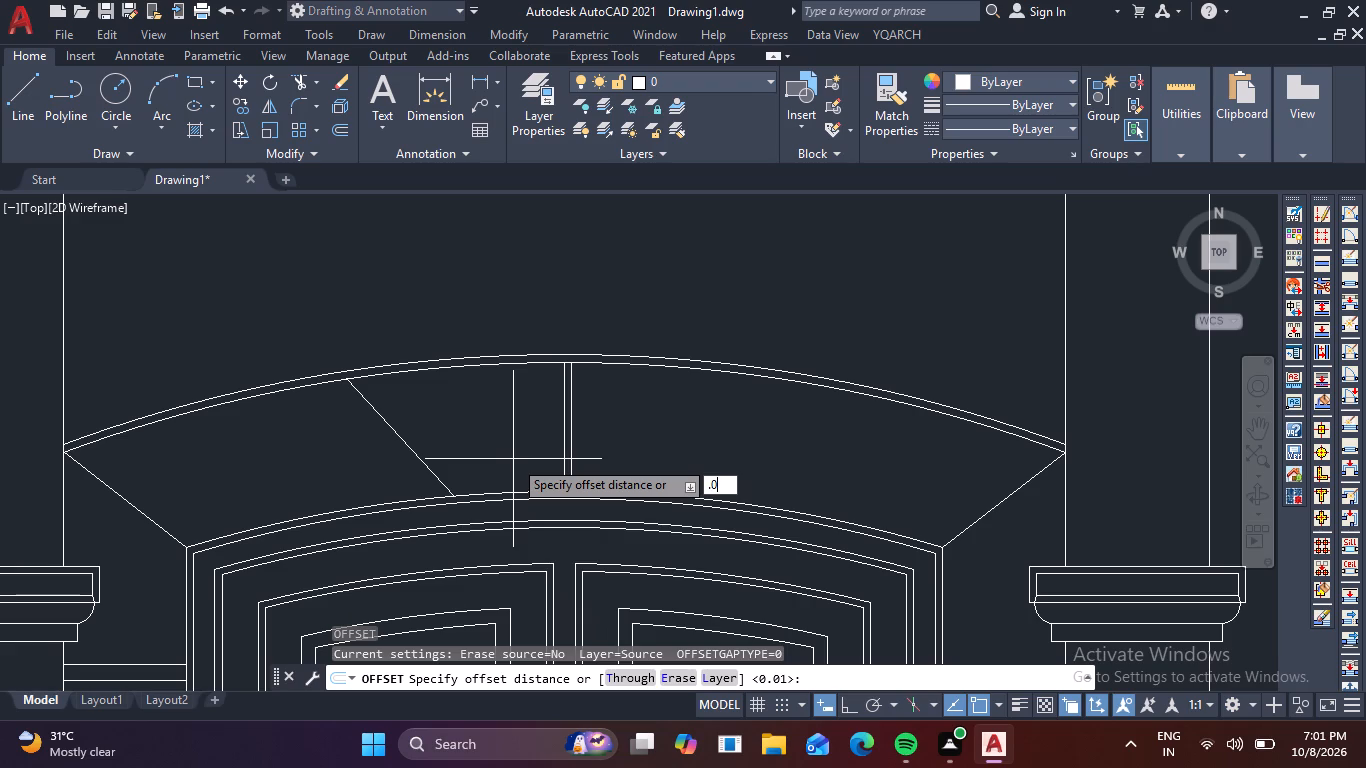
{"action": "key", "text": "1"}
{"action": "key", "text": "Return"}
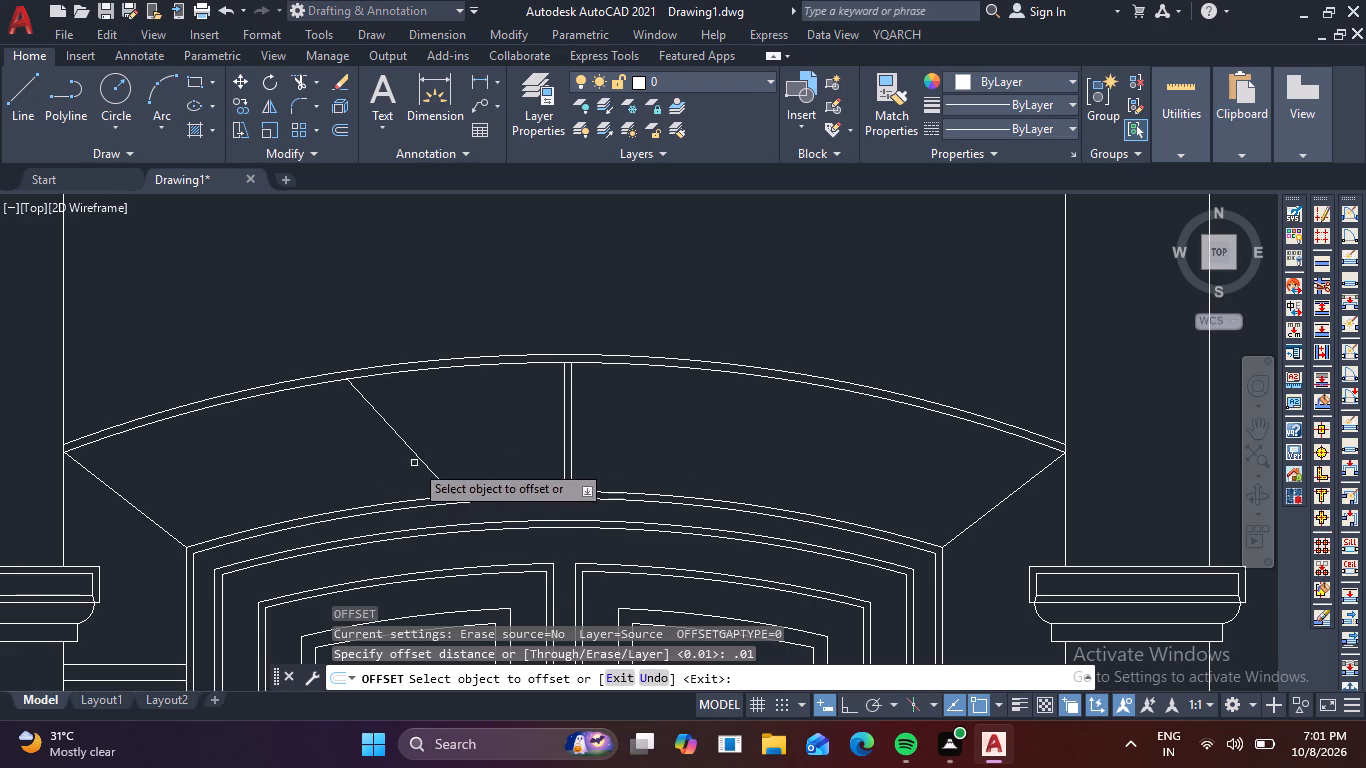
{"action": "left_click", "coordinate": [417, 462]}
{"action": "left_click", "coordinate": [383, 478]}
{"action": "scroll", "coordinate": [424, 517], "scroll_direction": "up", "scroll_amount": 3}
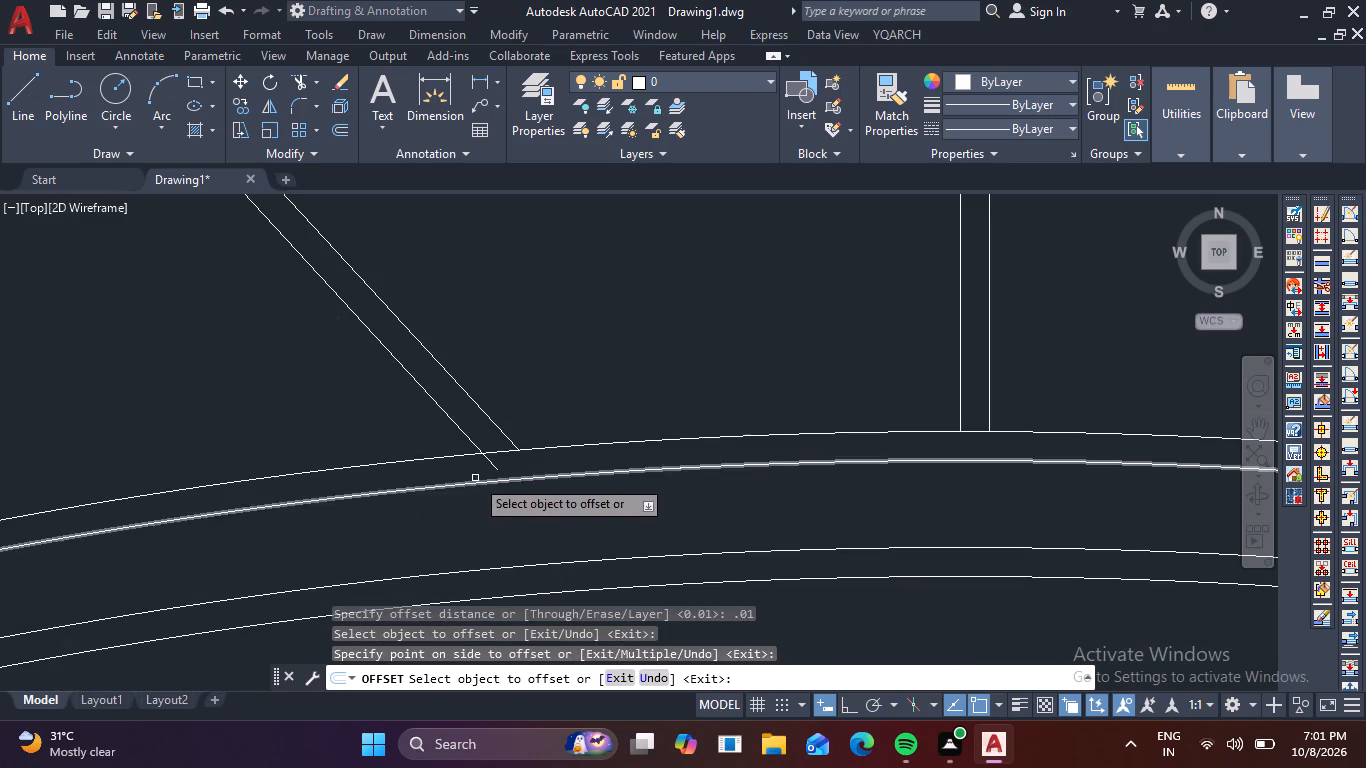
{"action": "key", "text": "Escape"}
Trim the offset slanted line's lower end at the door's outer arch and extend its upper end to the lower large arch line.
{"action": "key", "text": "t"}
{"action": "key", "text": "r"}
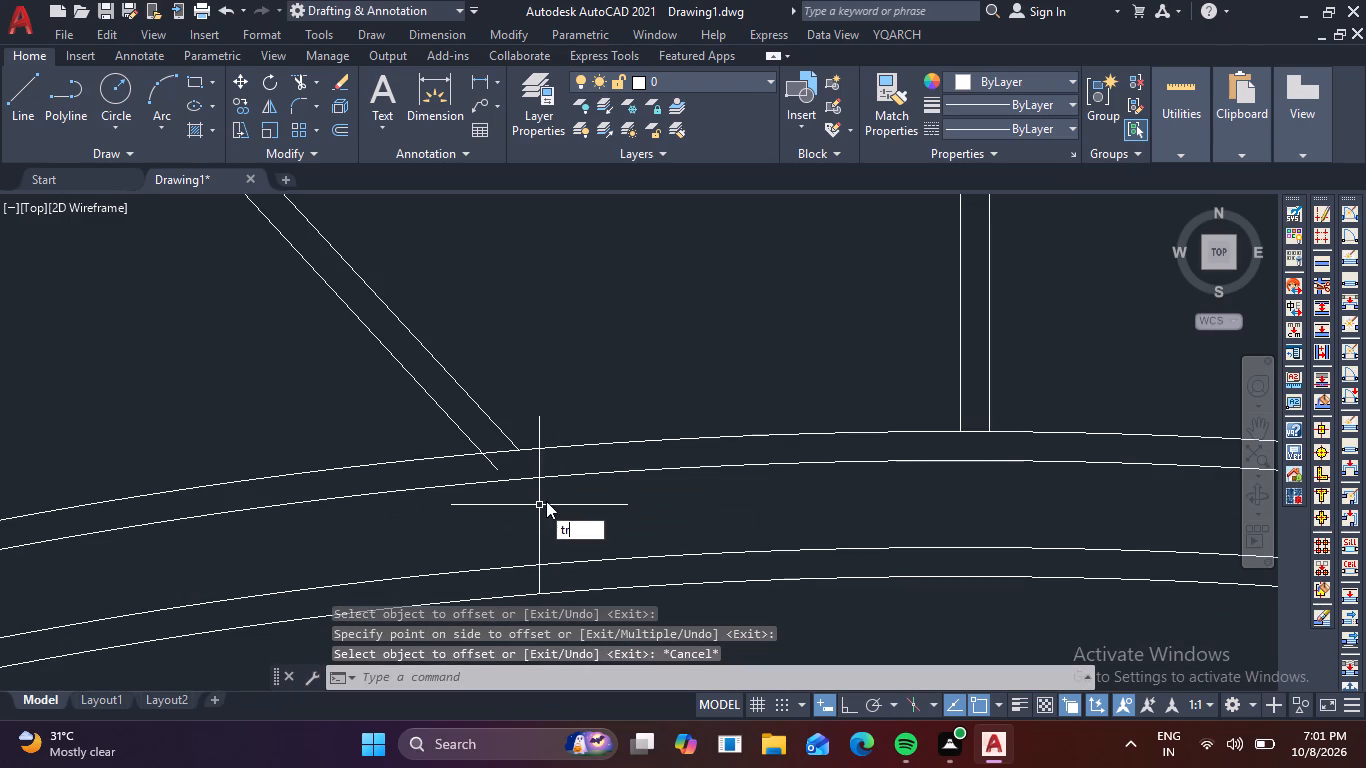
{"action": "key", "text": "space"}
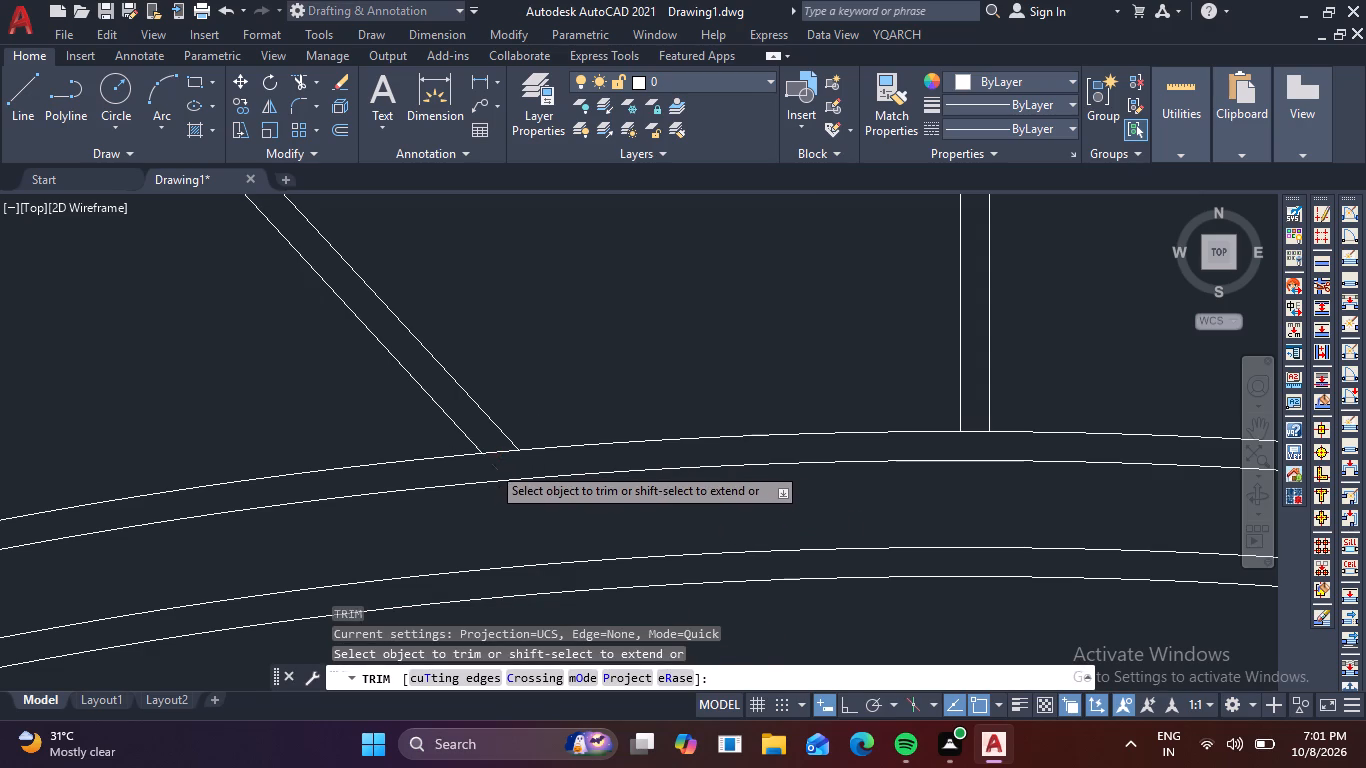
{"action": "left_click", "coordinate": [491, 465]}
{"action": "scroll", "coordinate": [477, 467], "scroll_direction": "down", "scroll_amount": 4}
{"action": "middle_click_drag", "start_coordinate": [511, 411], "coordinate": [573, 457]}
{"action": "scroll", "coordinate": [479, 435], "scroll_direction": "up", "scroll_amount": 5}
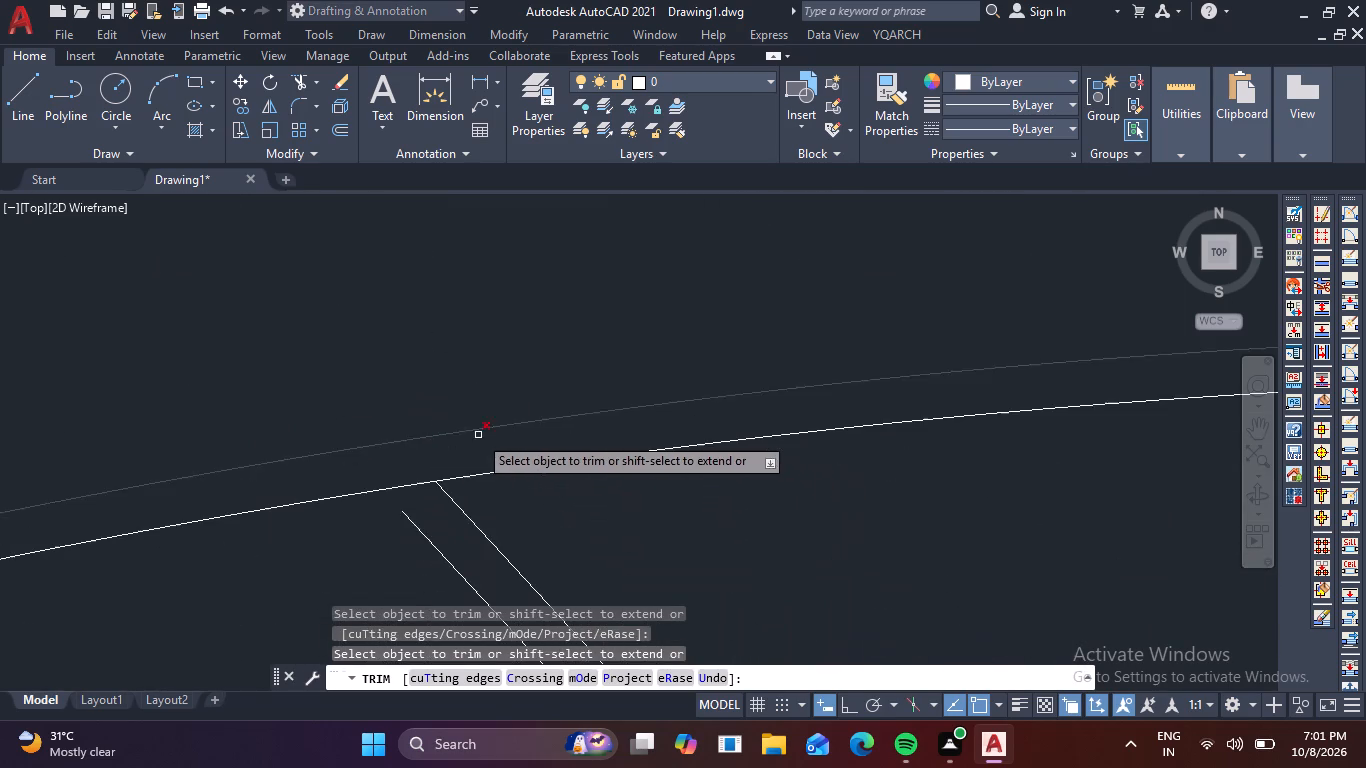
{"action": "left_click", "coordinate": [427, 544], "text": "shift"}
{"action": "scroll", "coordinate": [437, 543], "scroll_direction": "down", "scroll_amount": 4}
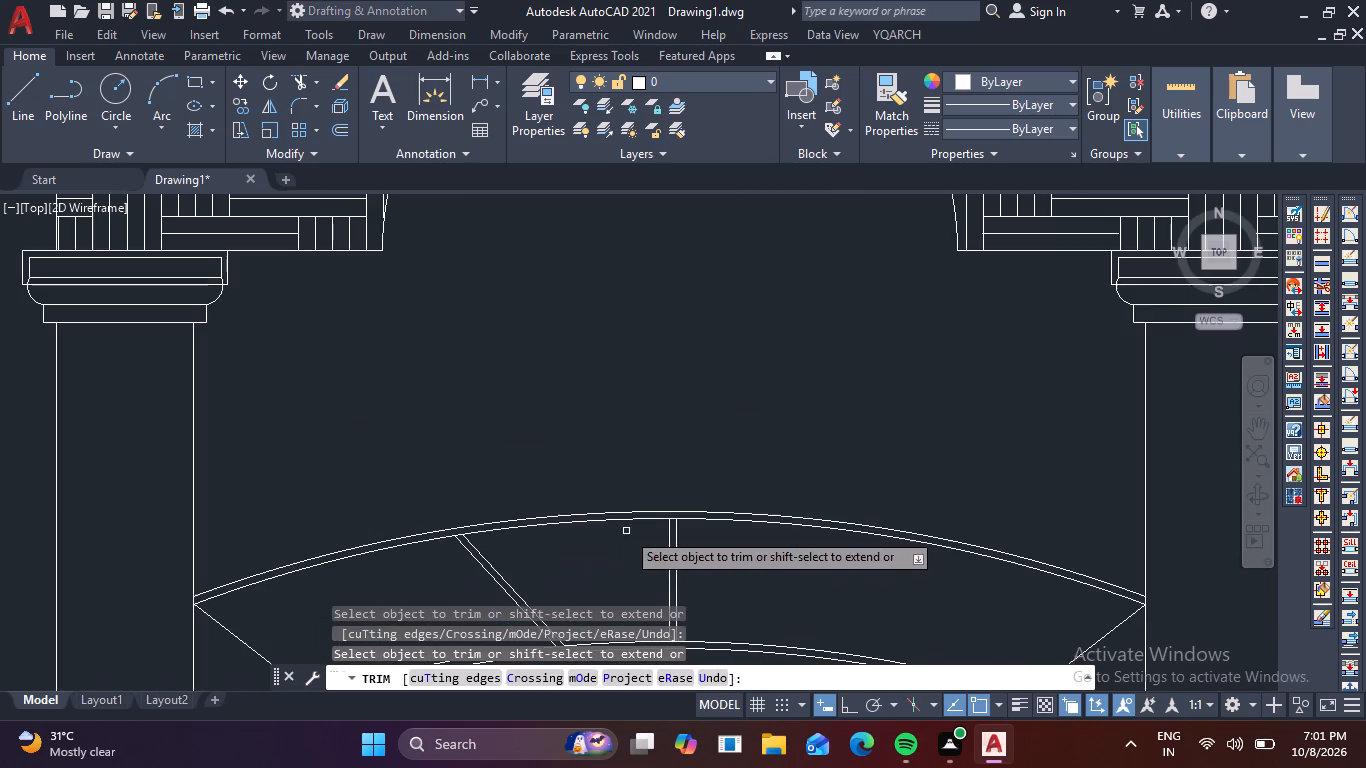
{"action": "middle_click_drag", "start_coordinate": [657, 543], "coordinate": [607, 380]}
{"action": "key", "text": "Escape"}
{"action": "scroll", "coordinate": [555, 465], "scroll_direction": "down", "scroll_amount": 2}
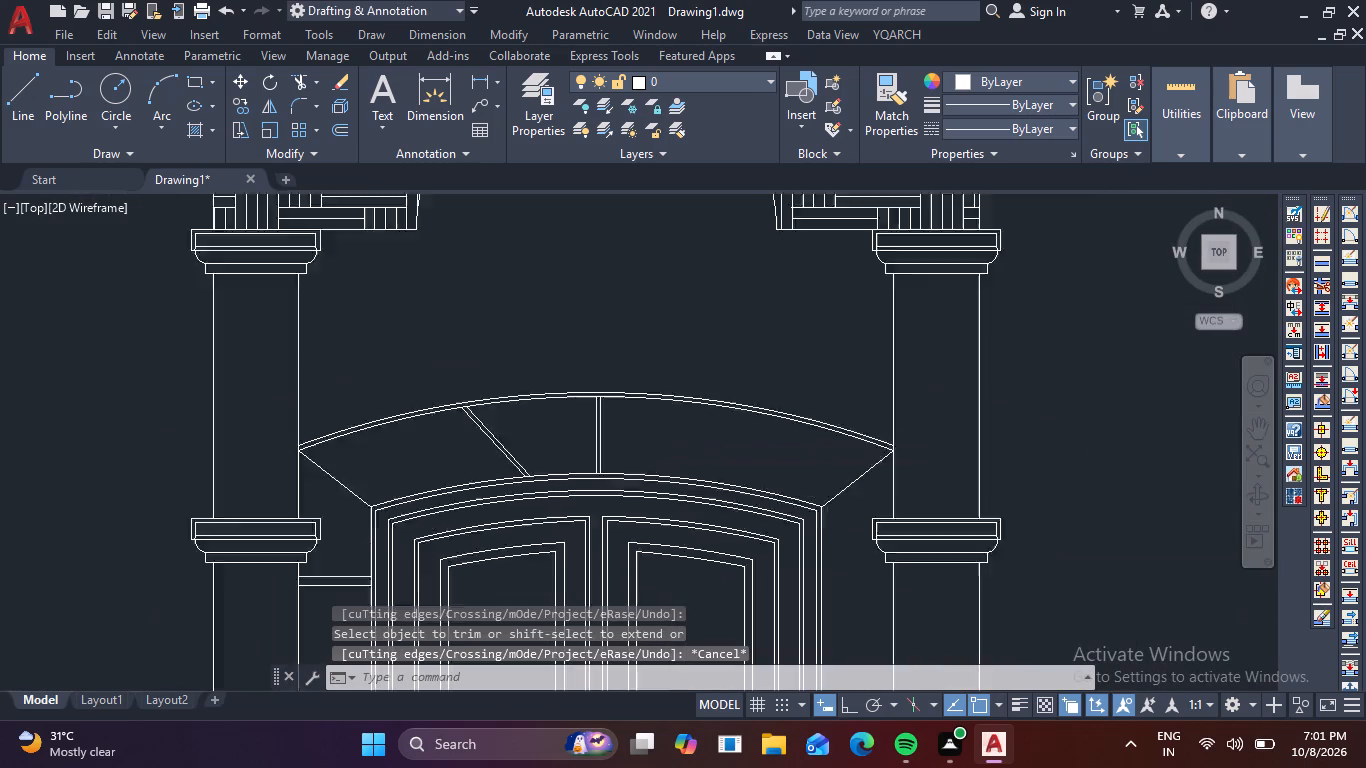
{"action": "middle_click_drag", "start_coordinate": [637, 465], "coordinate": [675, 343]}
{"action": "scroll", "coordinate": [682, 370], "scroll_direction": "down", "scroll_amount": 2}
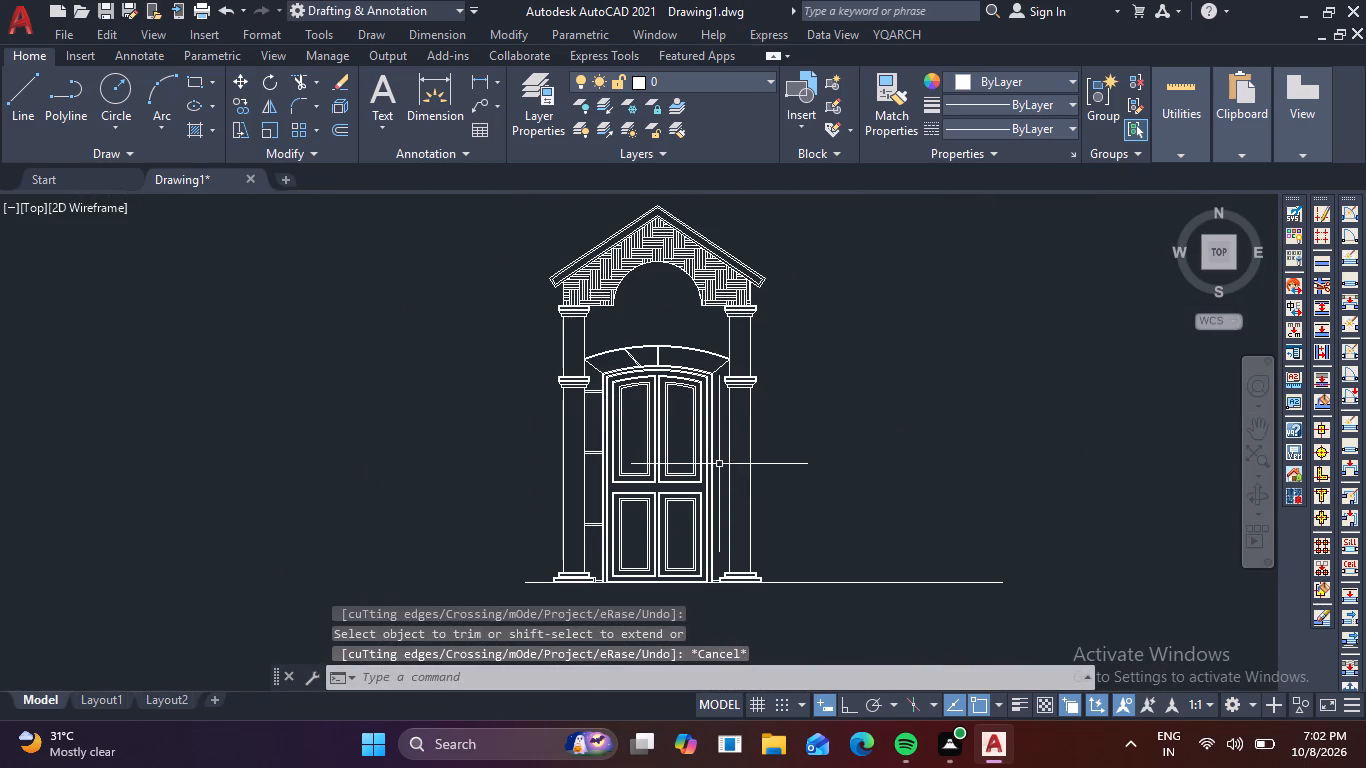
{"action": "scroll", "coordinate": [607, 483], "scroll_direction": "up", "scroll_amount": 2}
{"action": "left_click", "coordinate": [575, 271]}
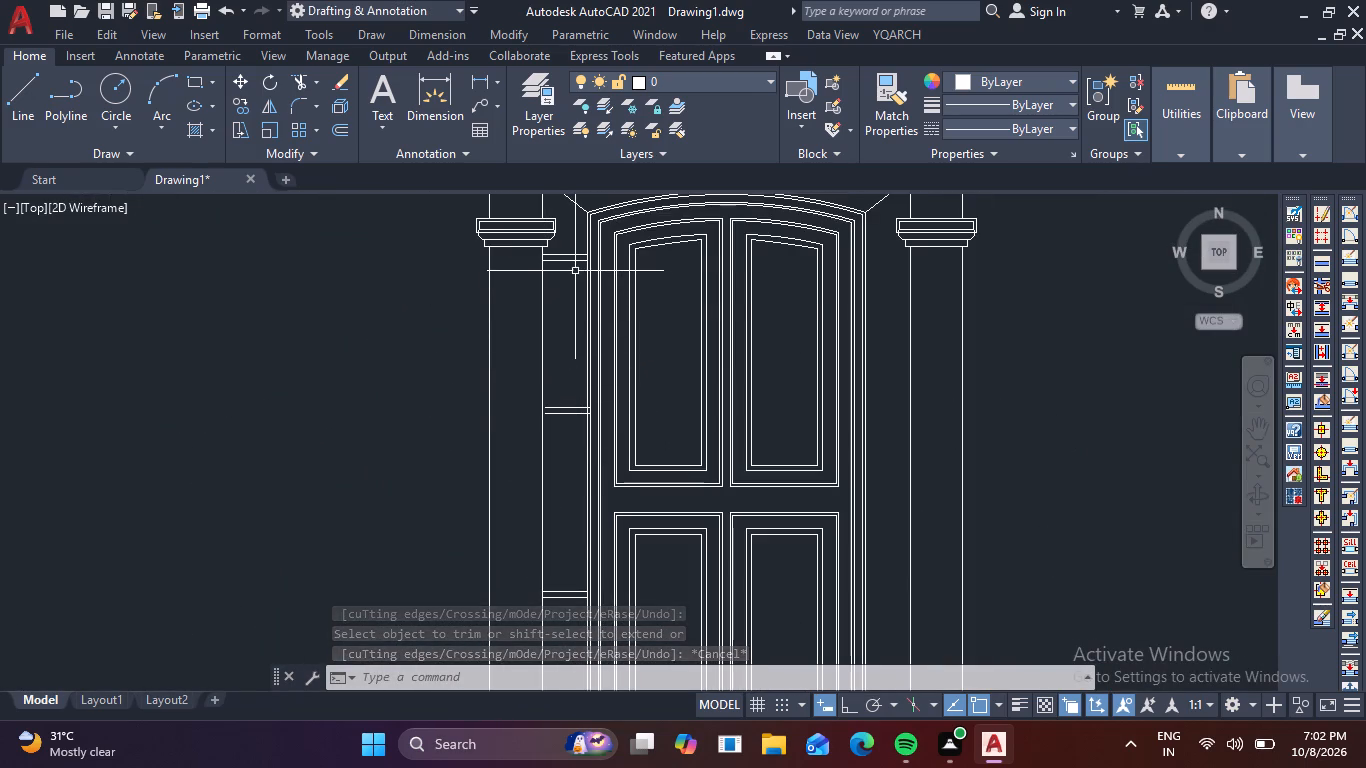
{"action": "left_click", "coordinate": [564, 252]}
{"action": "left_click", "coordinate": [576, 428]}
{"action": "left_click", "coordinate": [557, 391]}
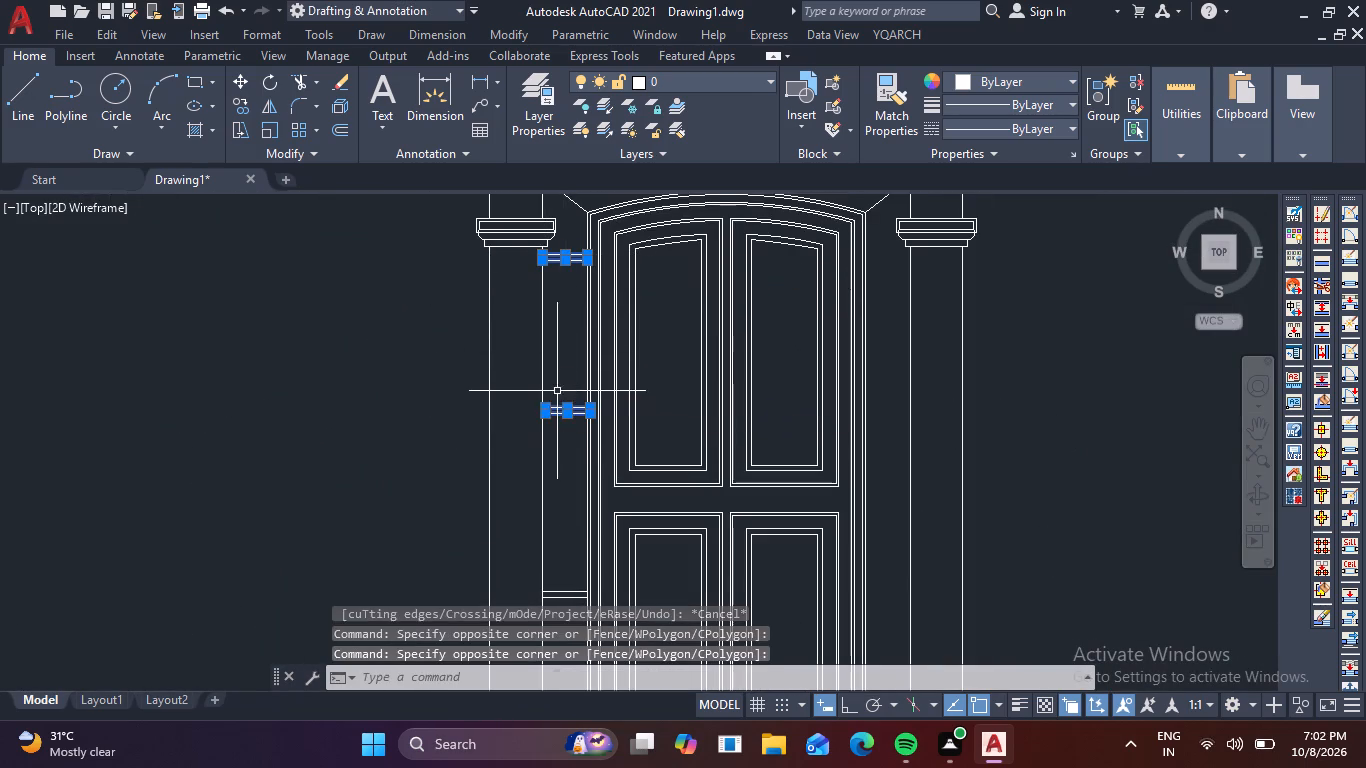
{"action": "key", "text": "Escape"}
Move the middle pair of horizontal joint lines in the left door surround sideways so their outer ends meet the left column's edge.
{"action": "scroll", "coordinate": [546, 448], "scroll_direction": "up", "scroll_amount": 3}
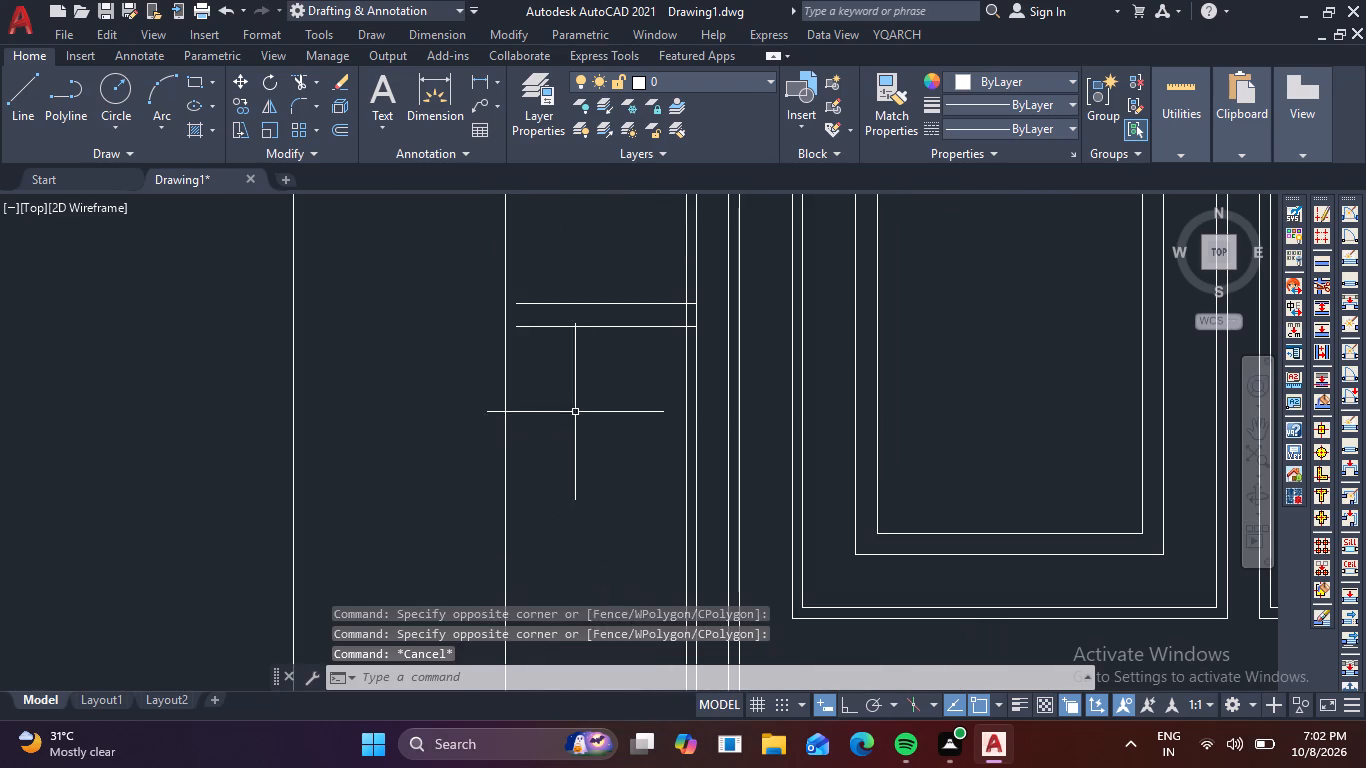
{"action": "left_click_drag", "start_coordinate": [617, 360], "coordinate": [617, 348]}
{"action": "left_click", "coordinate": [596, 293]}
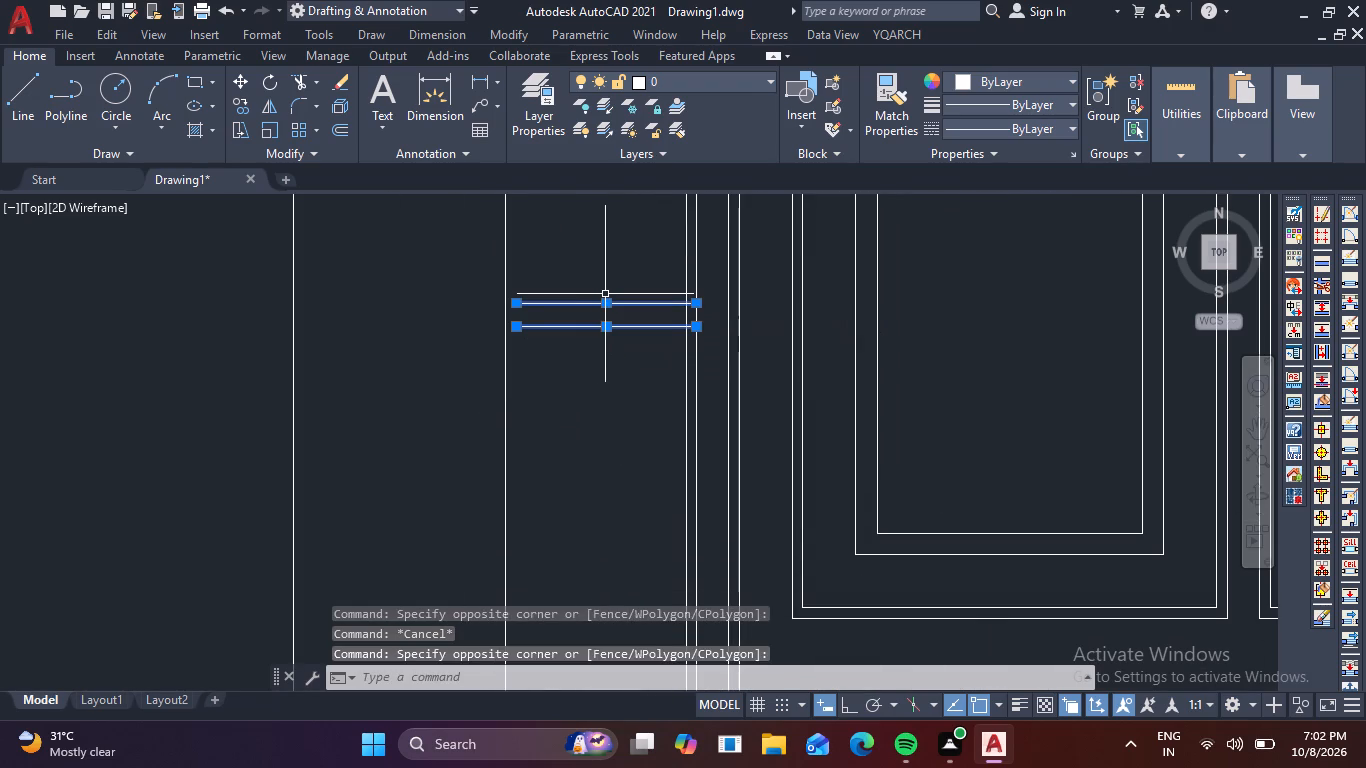
{"action": "key", "text": "m"}
{"action": "key", "text": "space"}
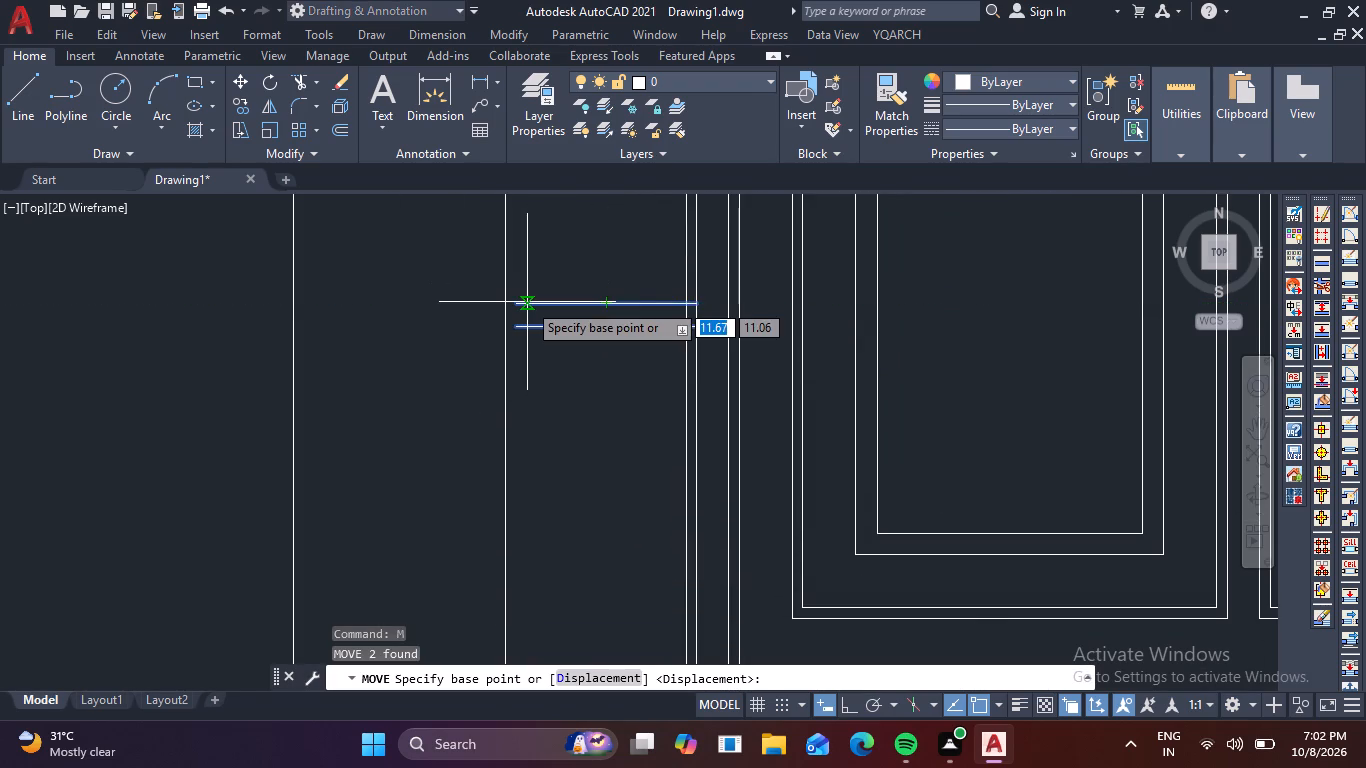
{"action": "left_click", "coordinate": [514, 311]}
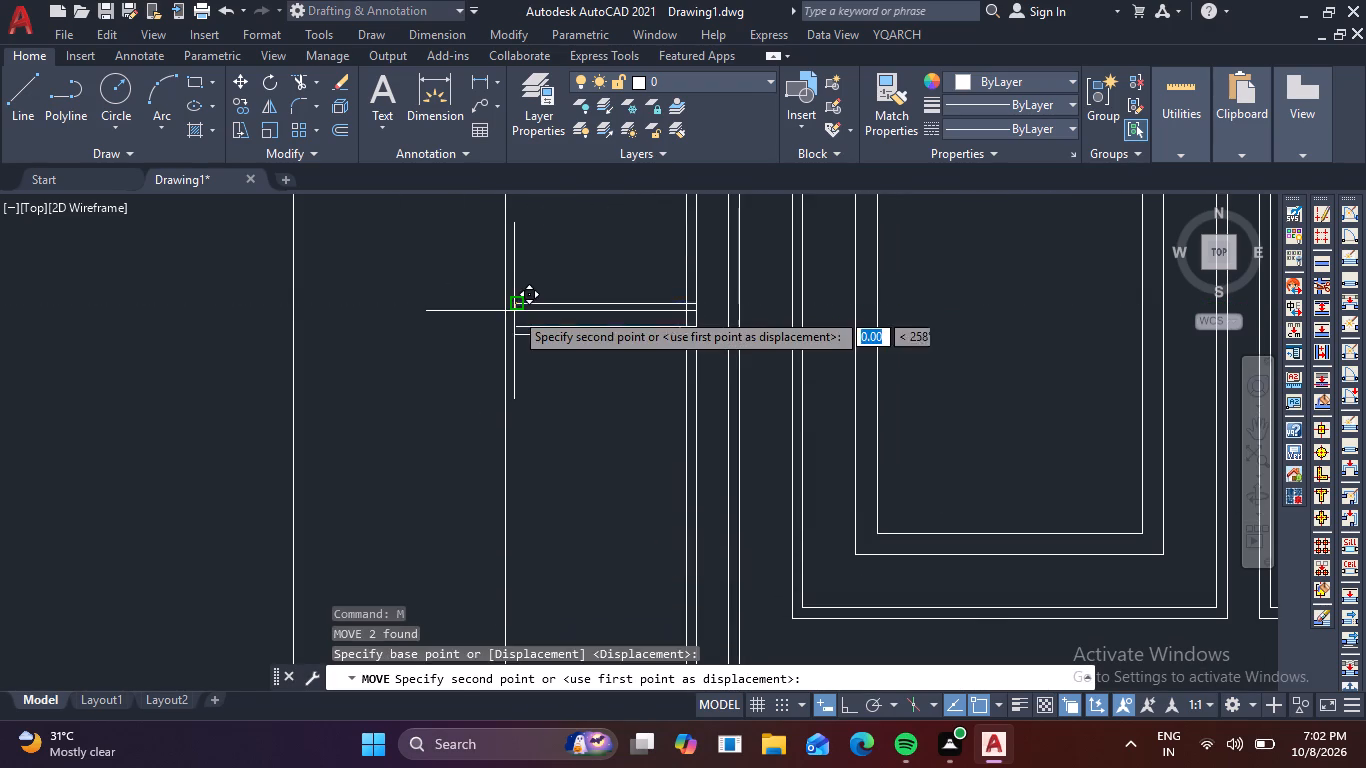
{"action": "left_click", "coordinate": [504, 311]}
{"action": "scroll", "coordinate": [552, 360], "scroll_direction": "down", "scroll_amount": 2}
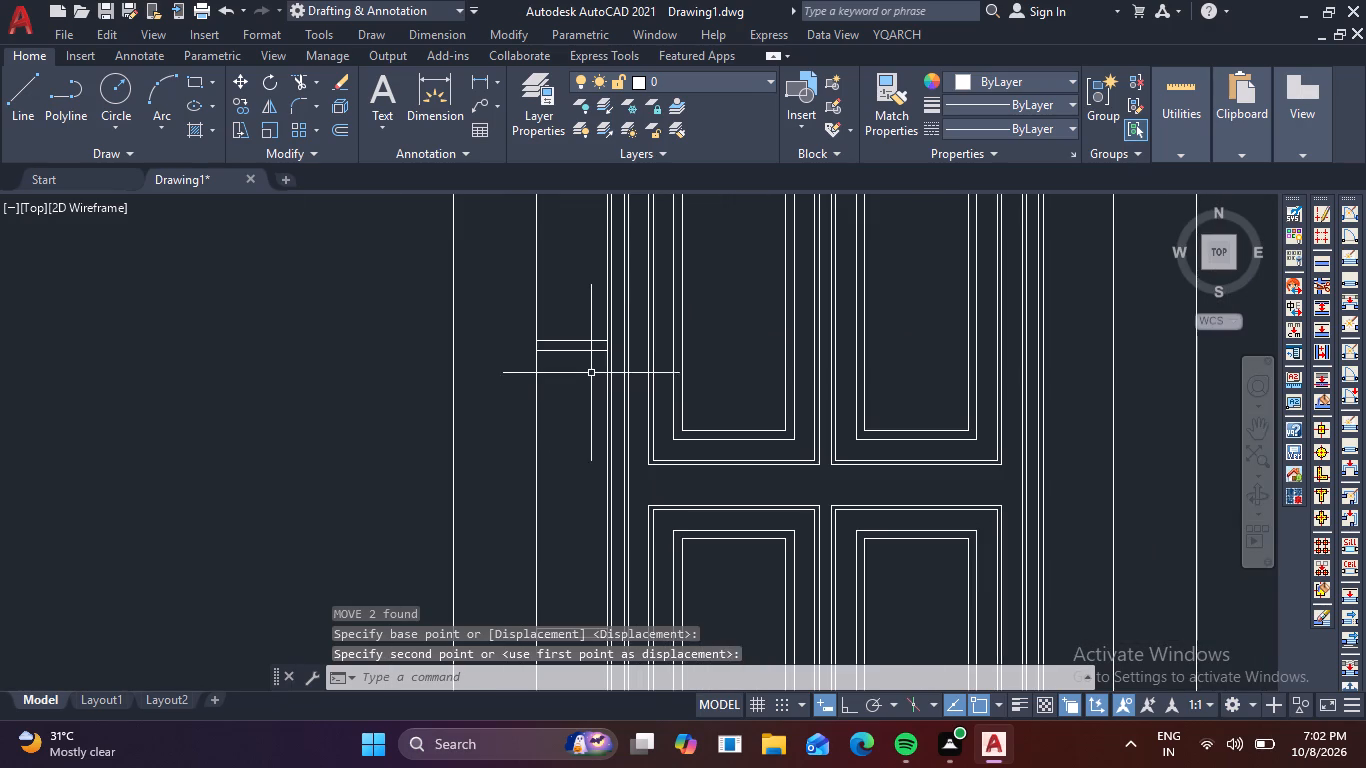
Copy the three pairs of horizontal joint lines from the left surround straight across to the right surround, ending at the right column's inner edge.
{"action": "scroll", "coordinate": [589, 369], "scroll_direction": "down", "scroll_amount": 2}
{"action": "scroll", "coordinate": [597, 489], "scroll_direction": "up", "scroll_amount": 3}
{"action": "left_click", "coordinate": [556, 461]}
{"action": "left_click", "coordinate": [522, 420]}
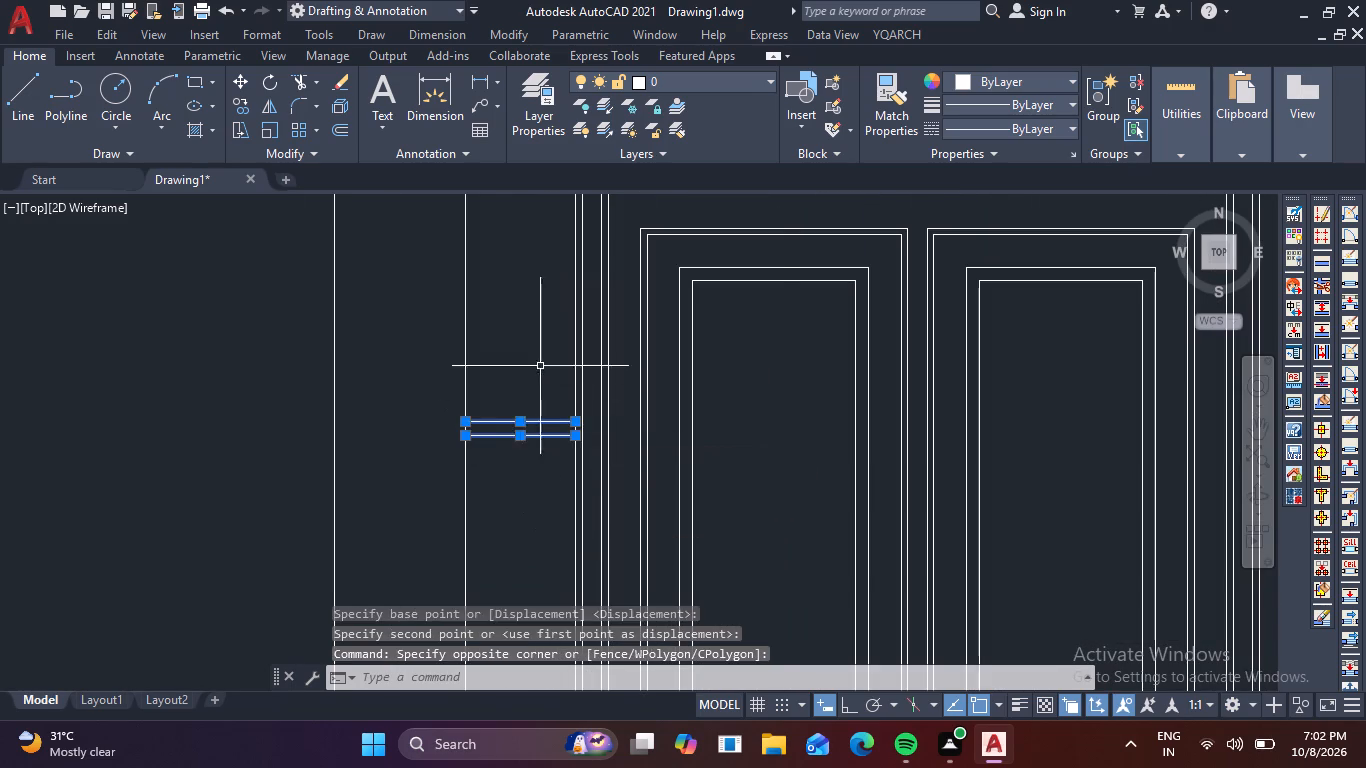
{"action": "scroll", "coordinate": [544, 350], "scroll_direction": "down", "scroll_amount": 1}
{"action": "middle_click_drag", "start_coordinate": [536, 328], "coordinate": [571, 548]}
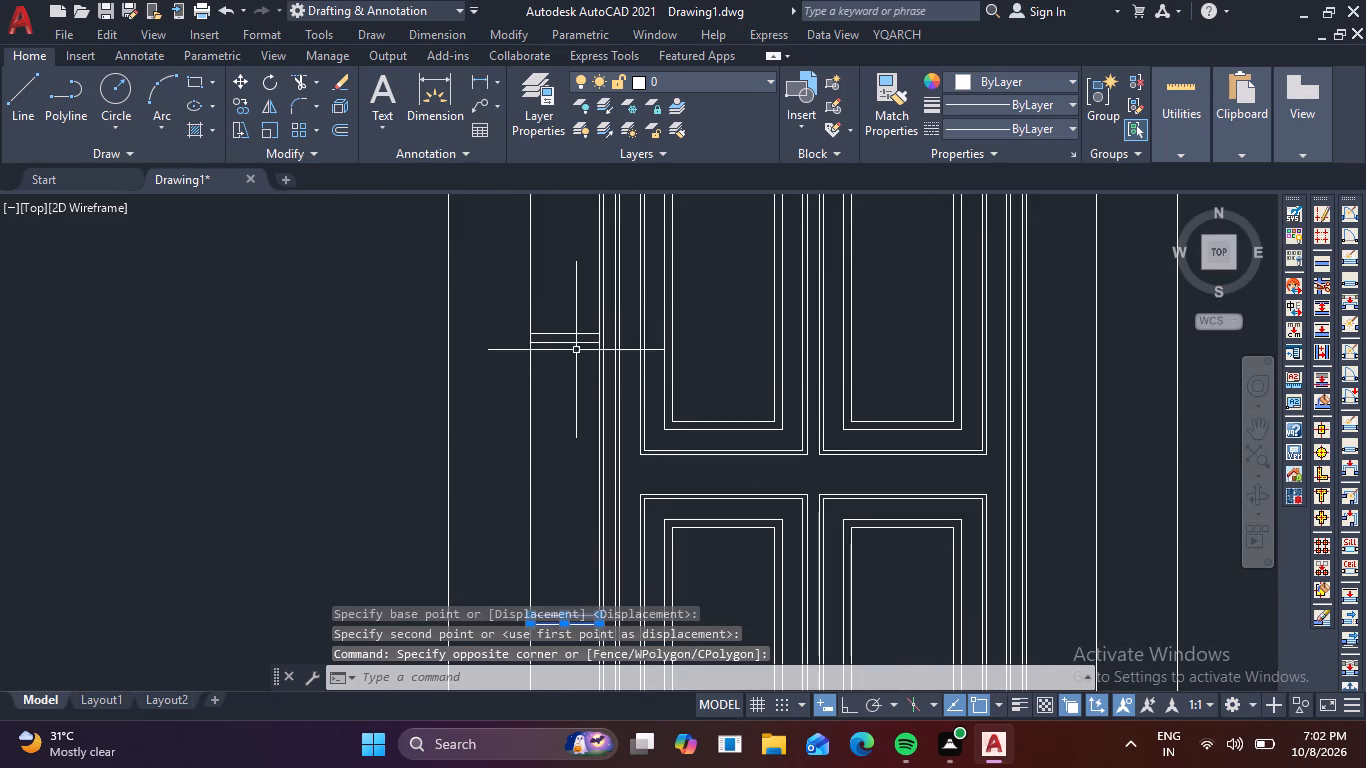
{"action": "left_click", "coordinate": [574, 354]}
{"action": "left_click", "coordinate": [568, 332]}
{"action": "scroll", "coordinate": [566, 302], "scroll_direction": "down", "scroll_amount": 1}
{"action": "middle_click_drag", "start_coordinate": [566, 302], "coordinate": [598, 502]}
{"action": "left_click", "coordinate": [606, 382]}
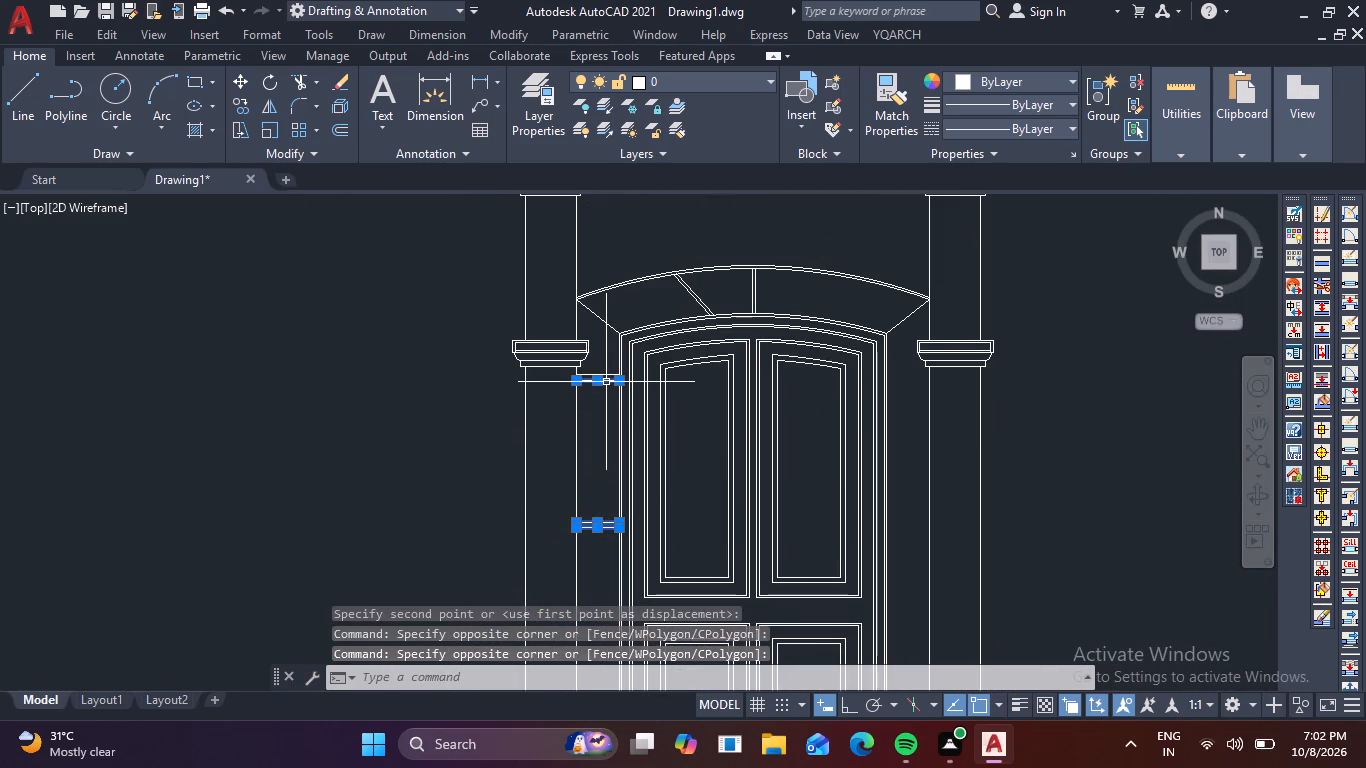
{"action": "left_click", "coordinate": [605, 376]}
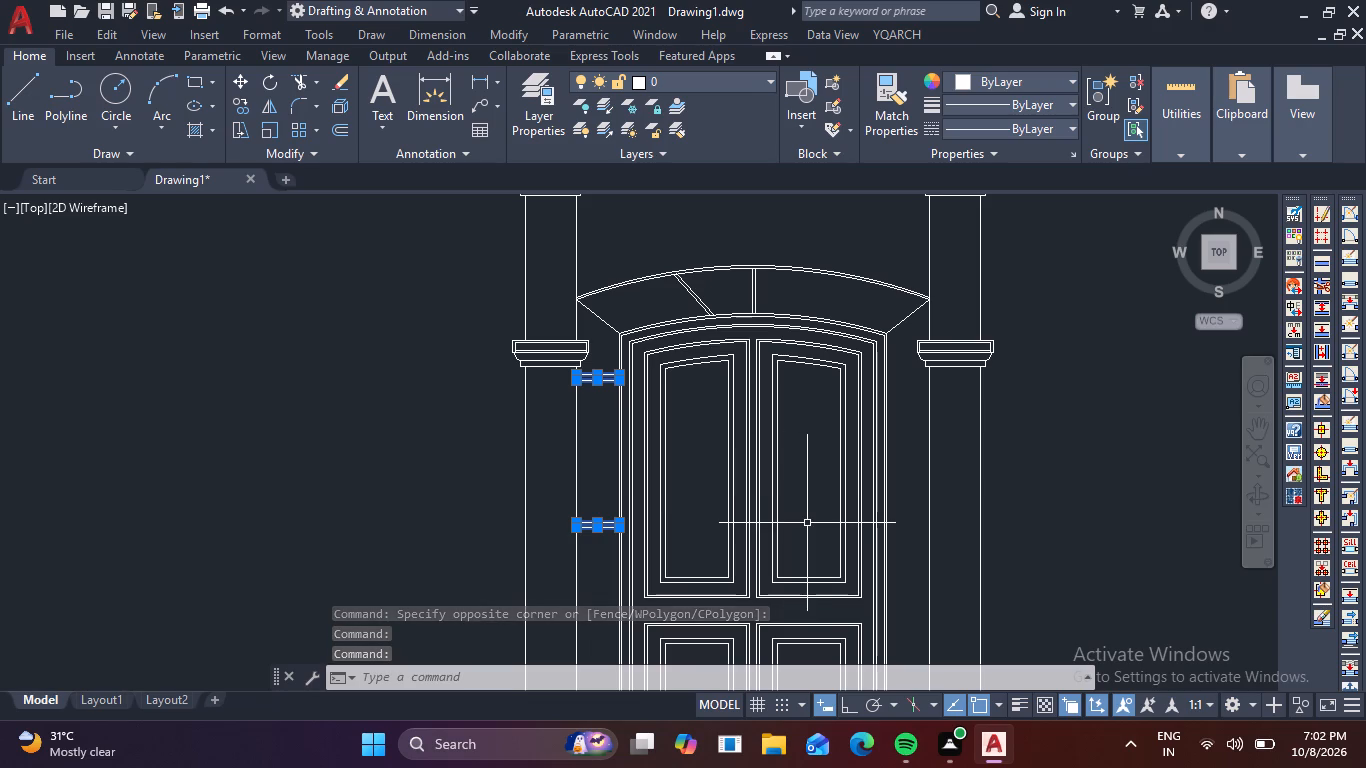
{"action": "type", "text": "co"}
{"action": "key", "text": "space"}
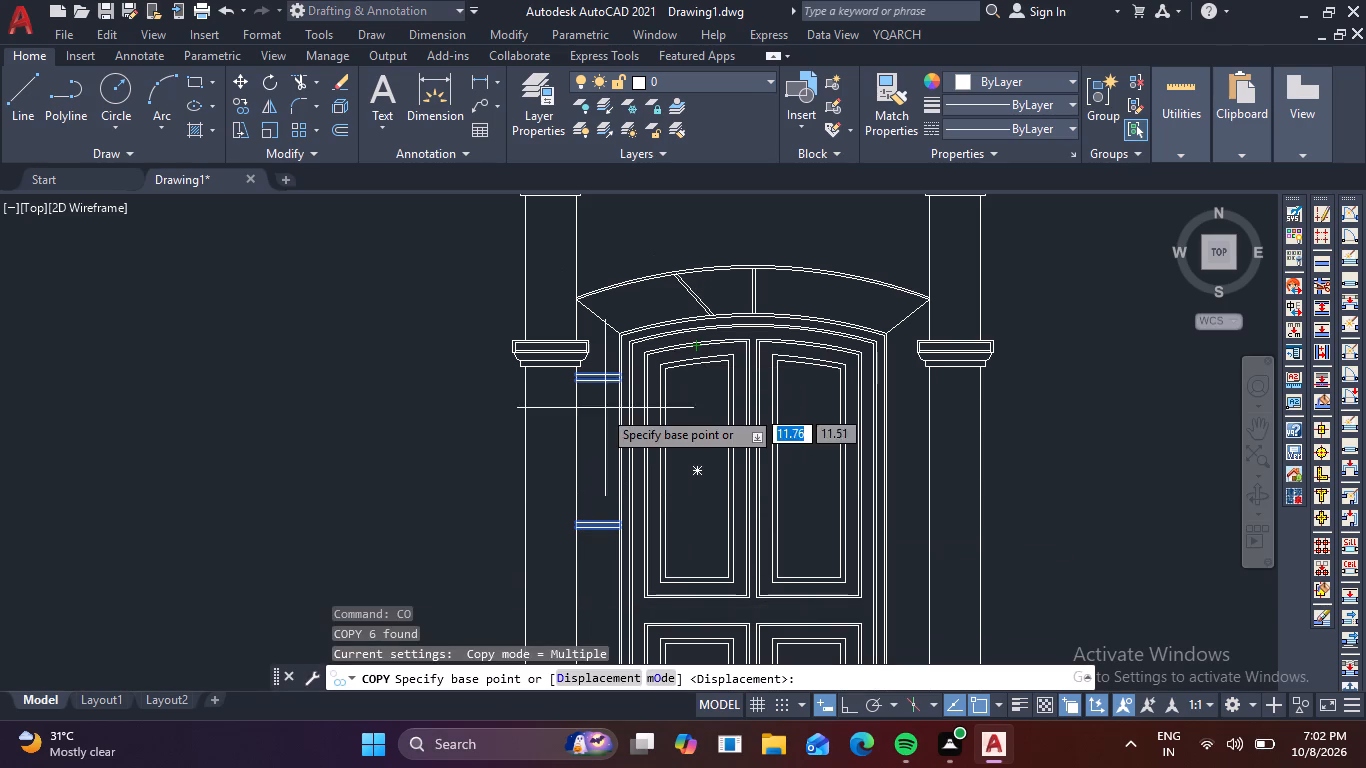
{"action": "scroll", "coordinate": [583, 402], "scroll_direction": "up", "scroll_amount": 2}
{"action": "left_click", "coordinate": [666, 335]}
{"action": "scroll", "coordinate": [800, 358], "scroll_direction": "down", "scroll_amount": 3}
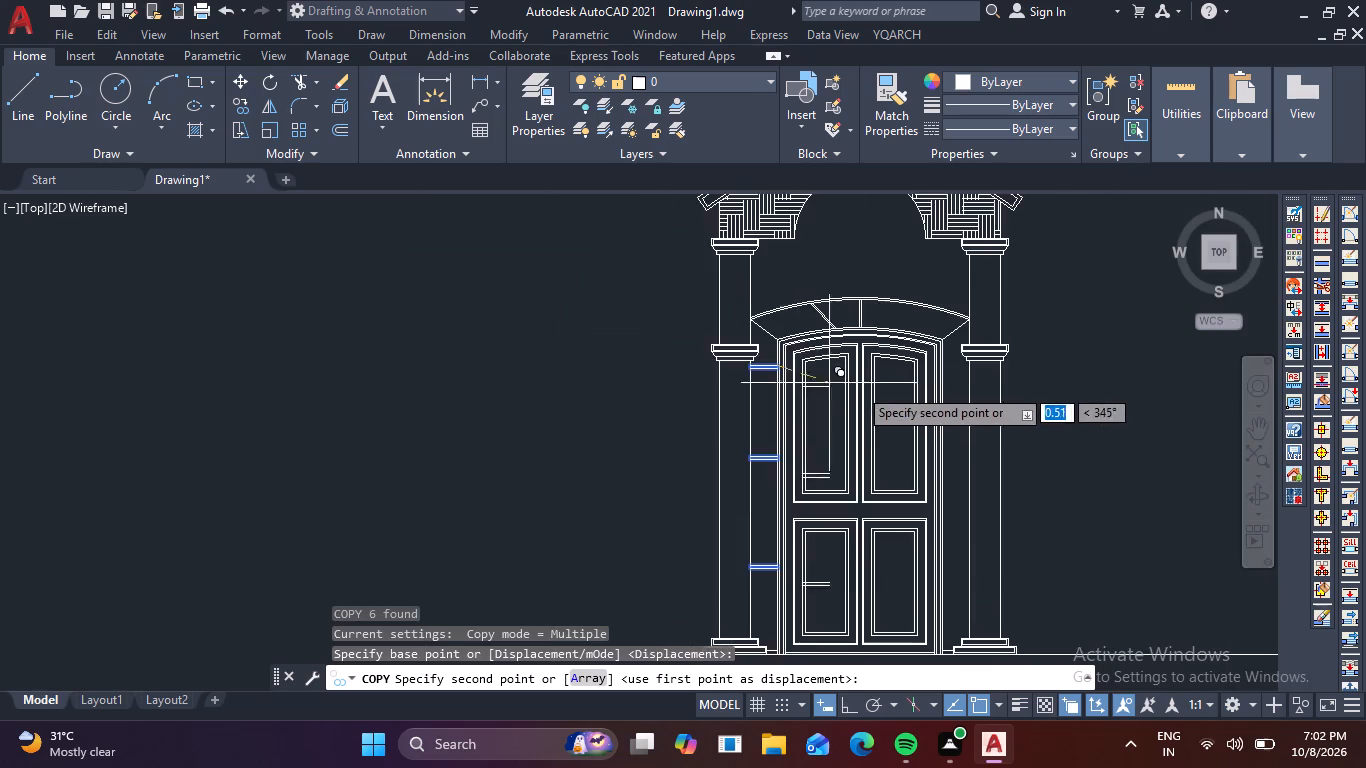
{"action": "middle_click_drag", "start_coordinate": [865, 389], "coordinate": [711, 388]}
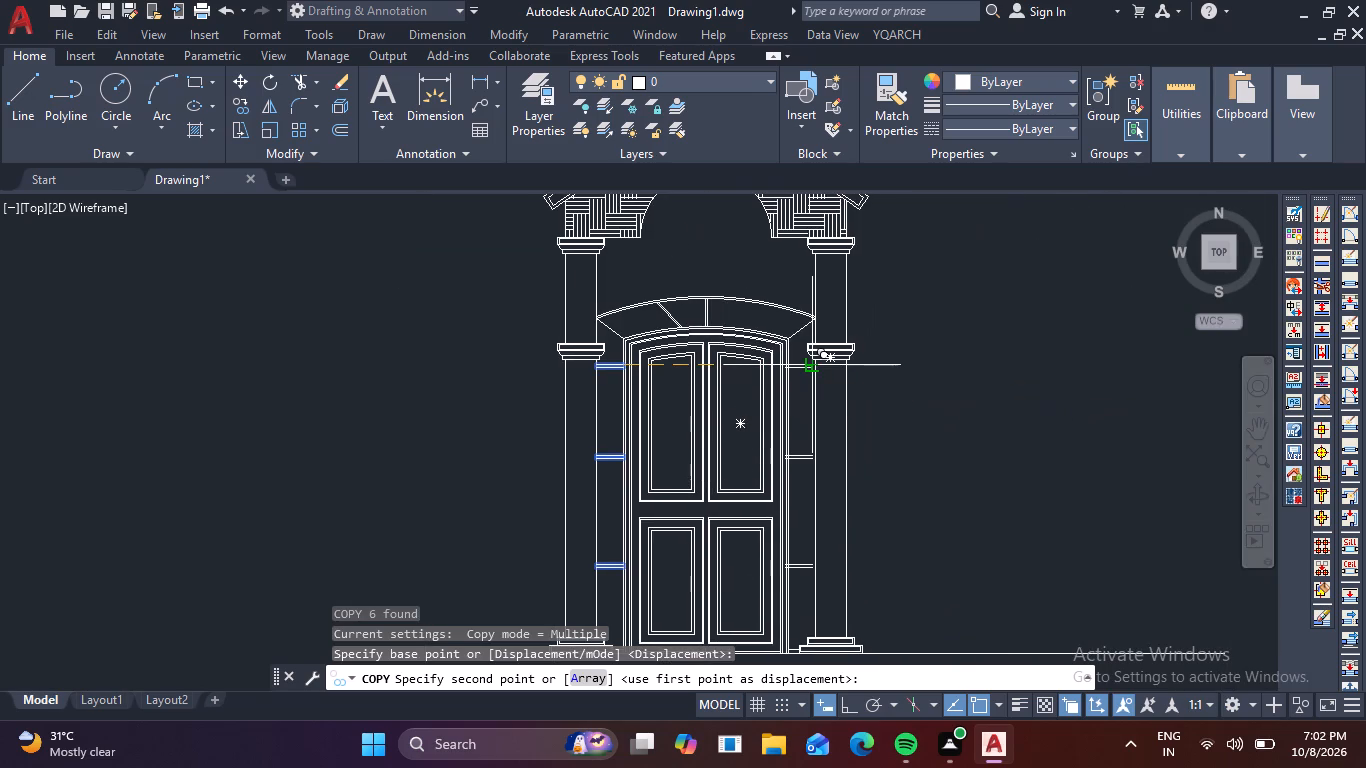
{"action": "key", "text": "F8"}
{"action": "scroll", "coordinate": [806, 368], "scroll_direction": "up", "scroll_amount": 4}
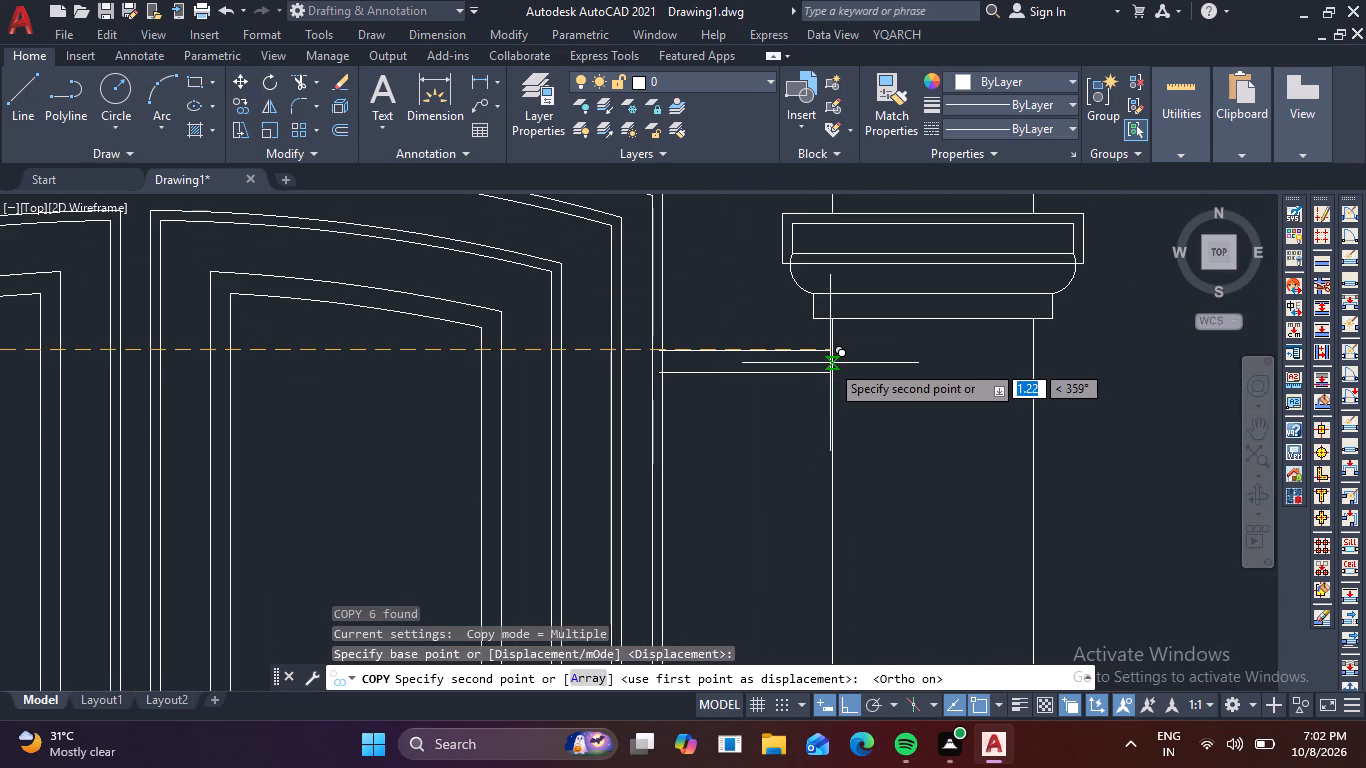
{"action": "left_click", "coordinate": [830, 363]}
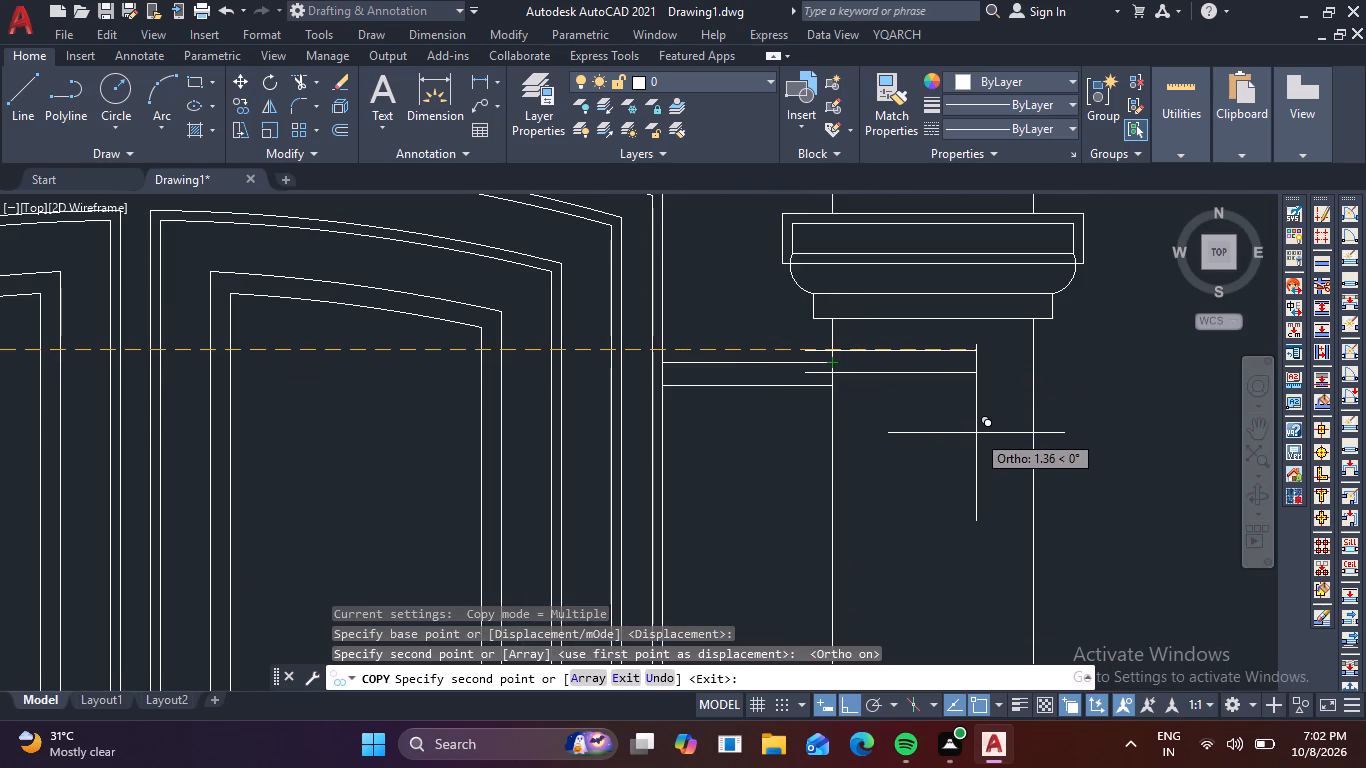
{"action": "key", "text": "Escape"}
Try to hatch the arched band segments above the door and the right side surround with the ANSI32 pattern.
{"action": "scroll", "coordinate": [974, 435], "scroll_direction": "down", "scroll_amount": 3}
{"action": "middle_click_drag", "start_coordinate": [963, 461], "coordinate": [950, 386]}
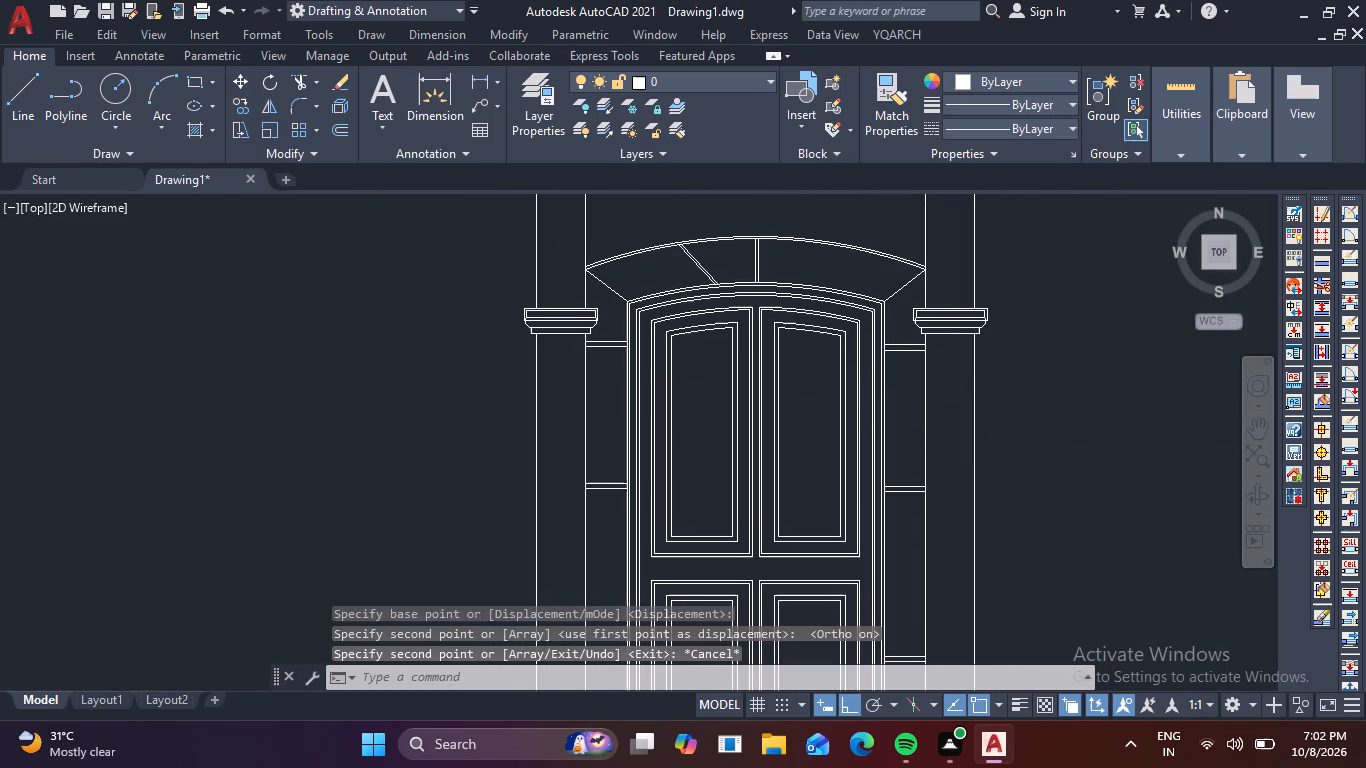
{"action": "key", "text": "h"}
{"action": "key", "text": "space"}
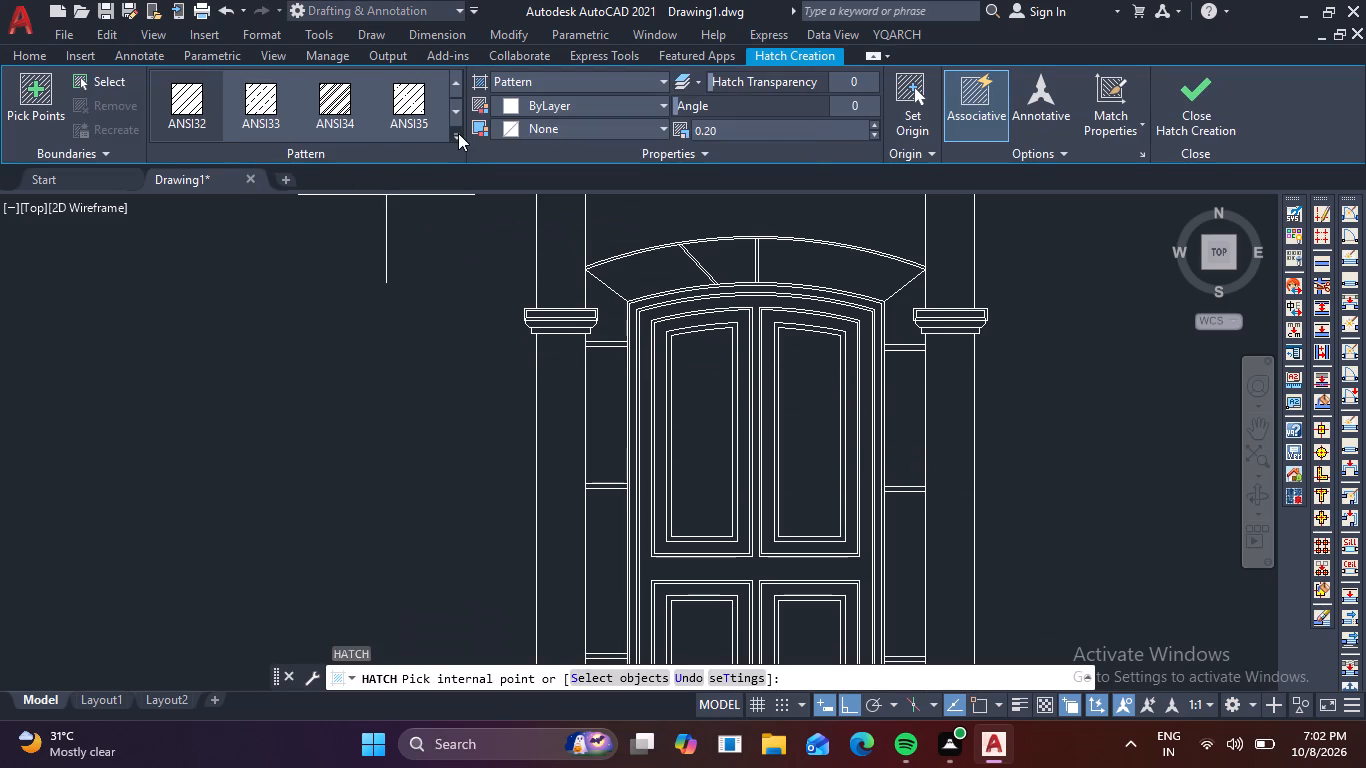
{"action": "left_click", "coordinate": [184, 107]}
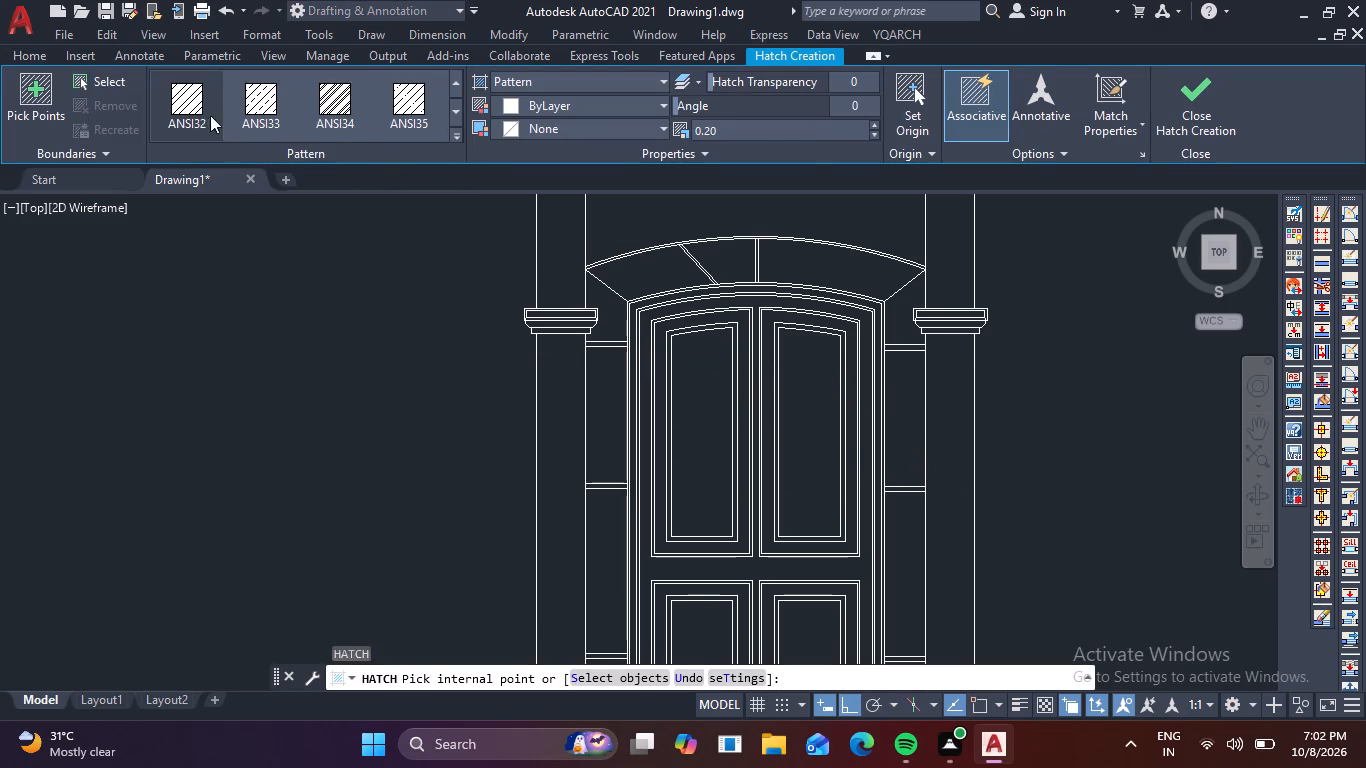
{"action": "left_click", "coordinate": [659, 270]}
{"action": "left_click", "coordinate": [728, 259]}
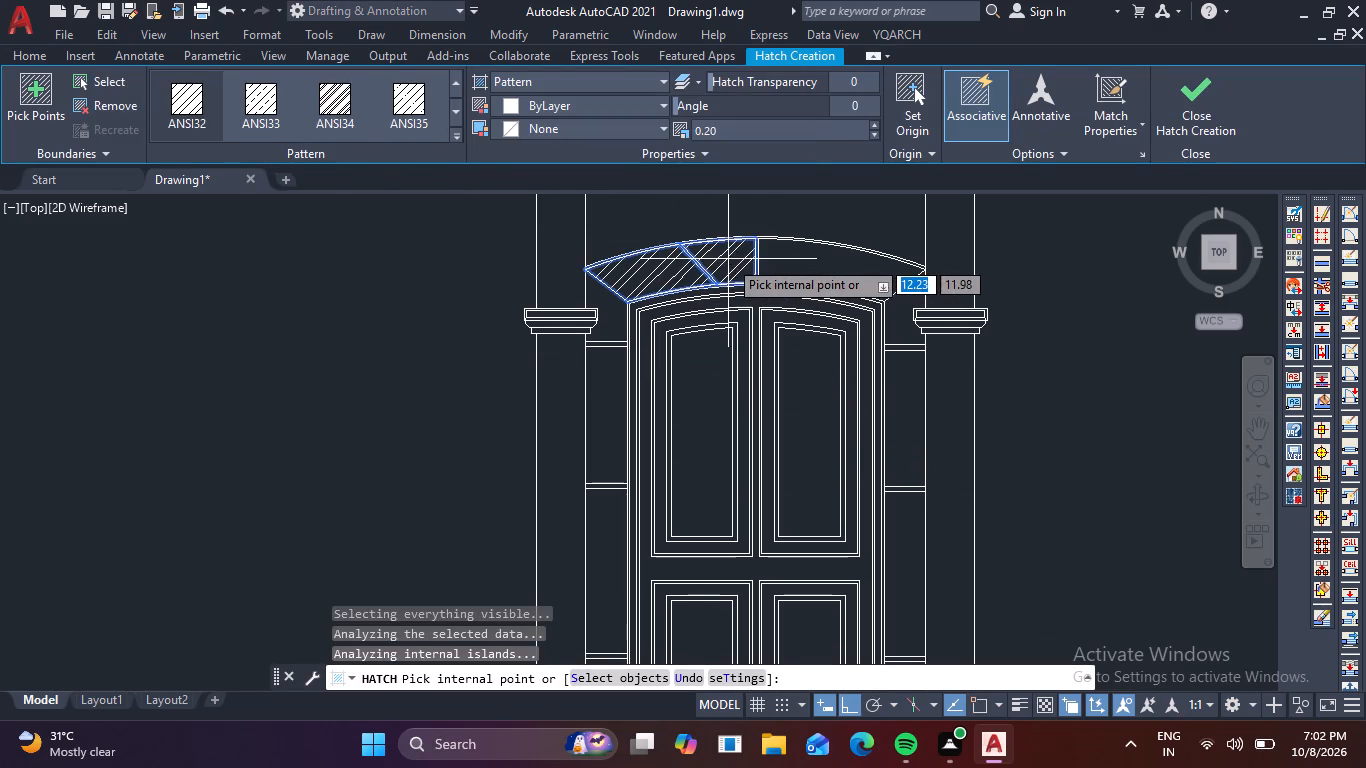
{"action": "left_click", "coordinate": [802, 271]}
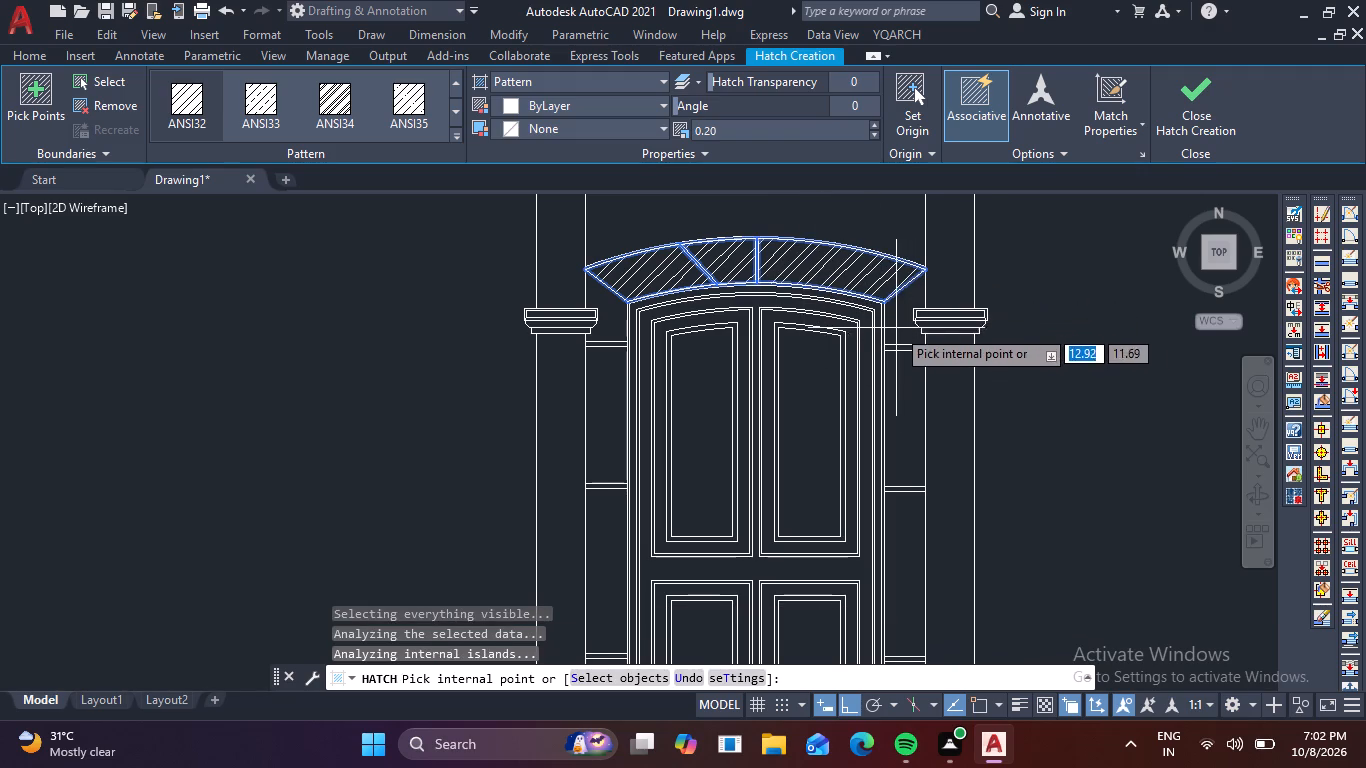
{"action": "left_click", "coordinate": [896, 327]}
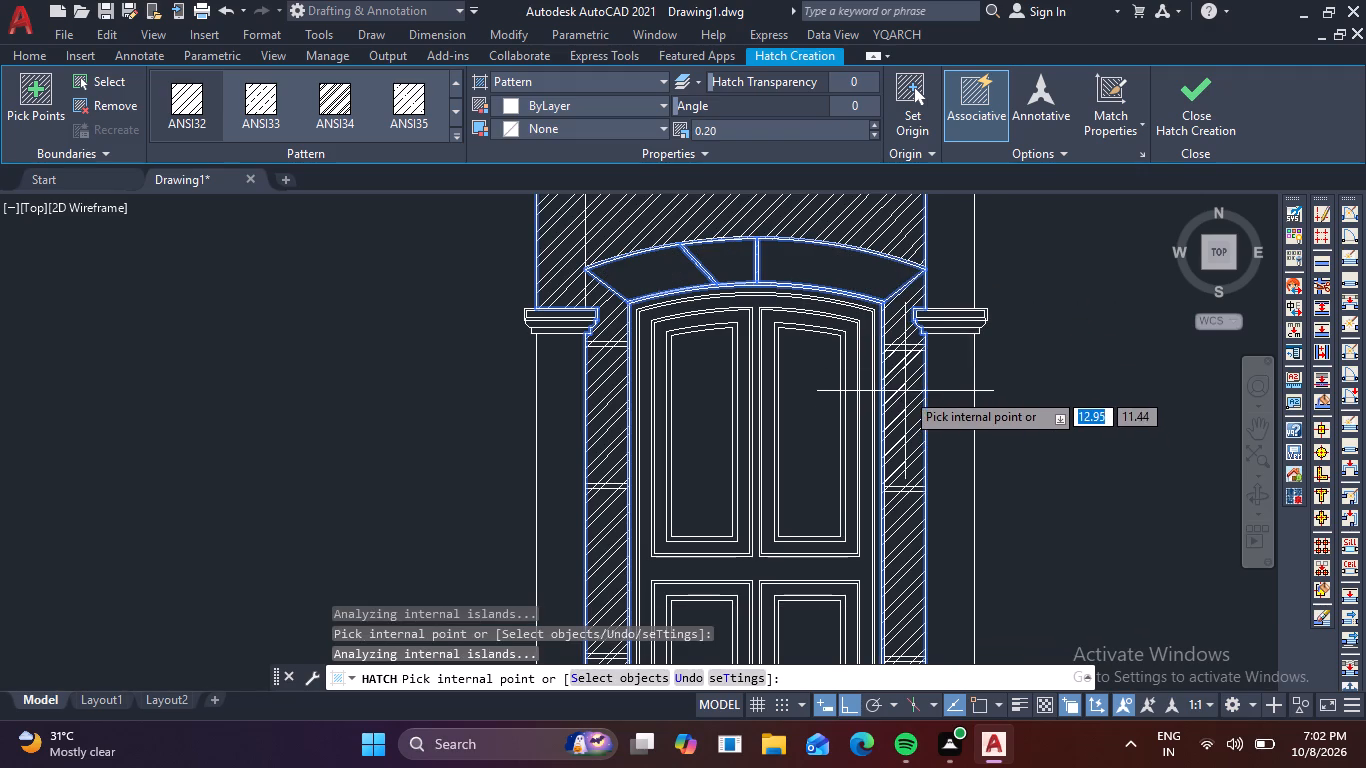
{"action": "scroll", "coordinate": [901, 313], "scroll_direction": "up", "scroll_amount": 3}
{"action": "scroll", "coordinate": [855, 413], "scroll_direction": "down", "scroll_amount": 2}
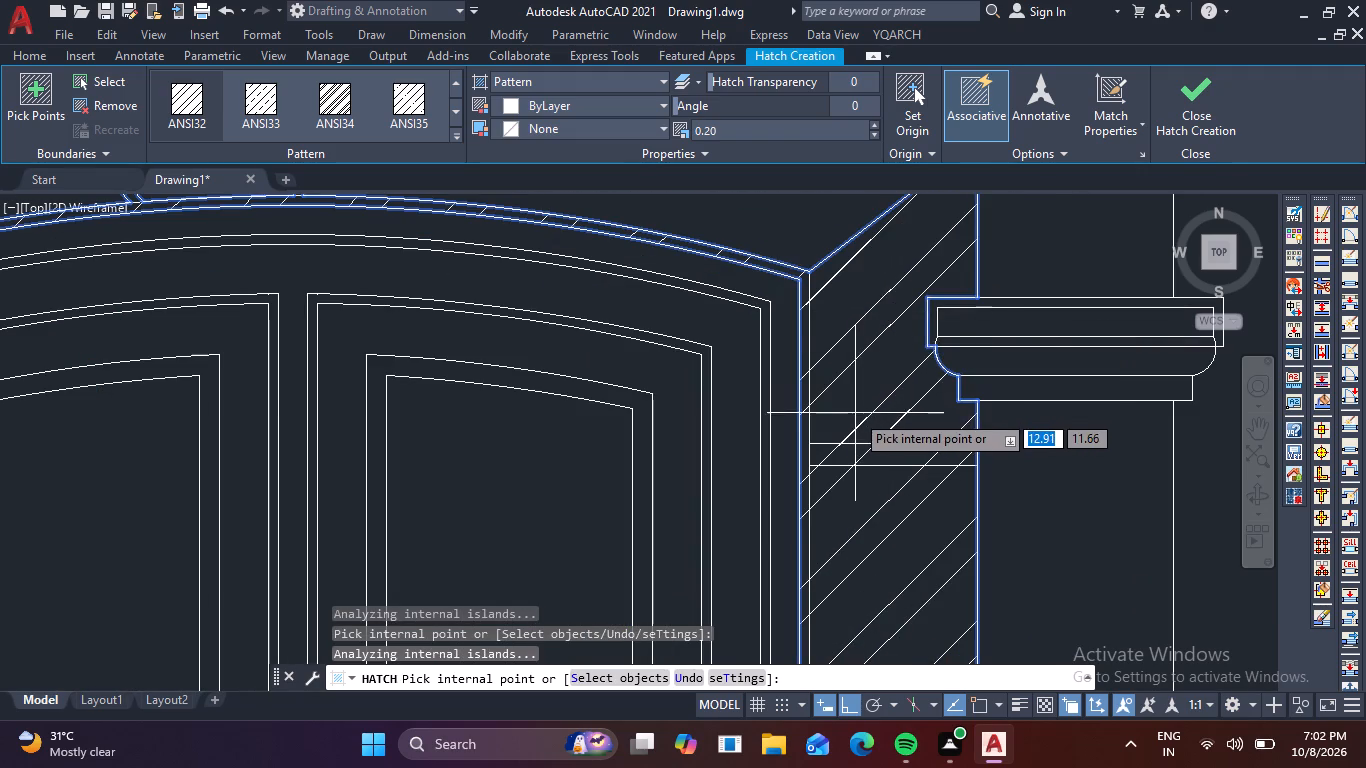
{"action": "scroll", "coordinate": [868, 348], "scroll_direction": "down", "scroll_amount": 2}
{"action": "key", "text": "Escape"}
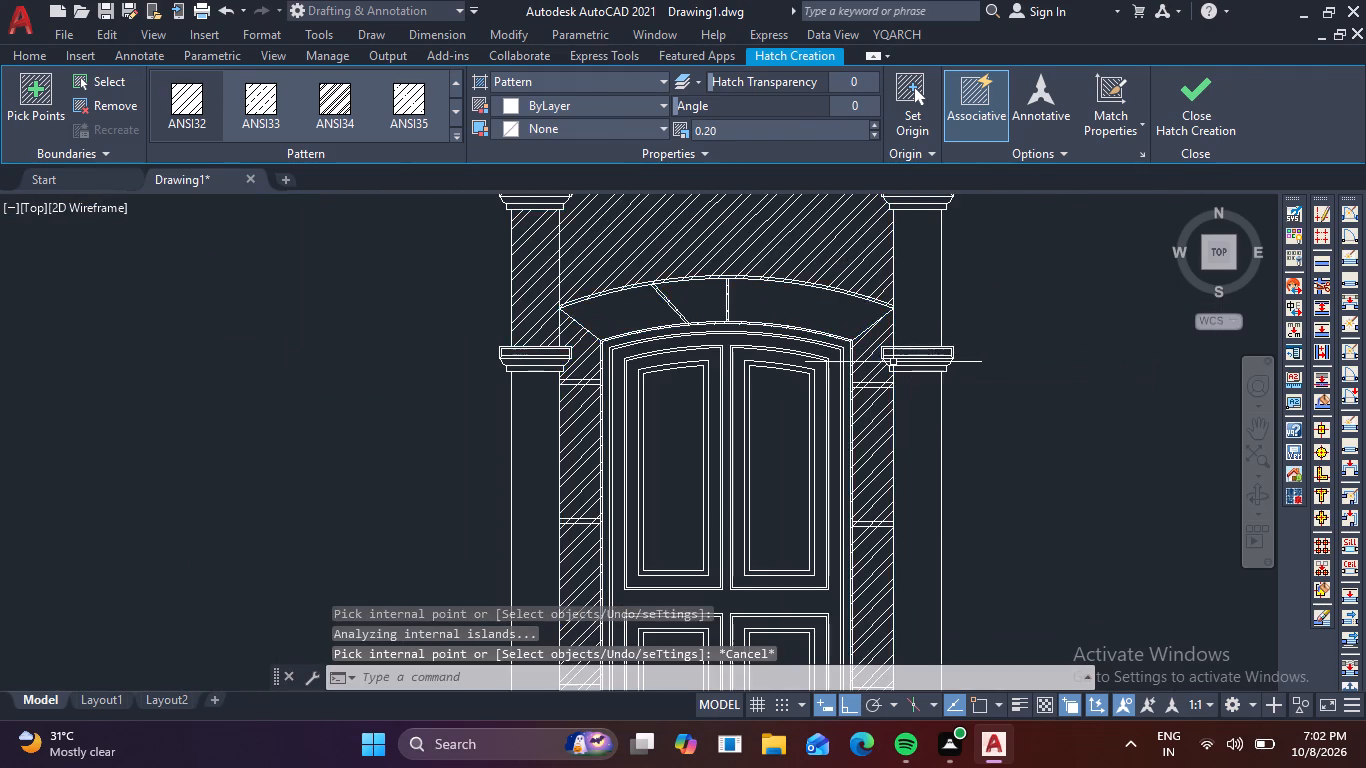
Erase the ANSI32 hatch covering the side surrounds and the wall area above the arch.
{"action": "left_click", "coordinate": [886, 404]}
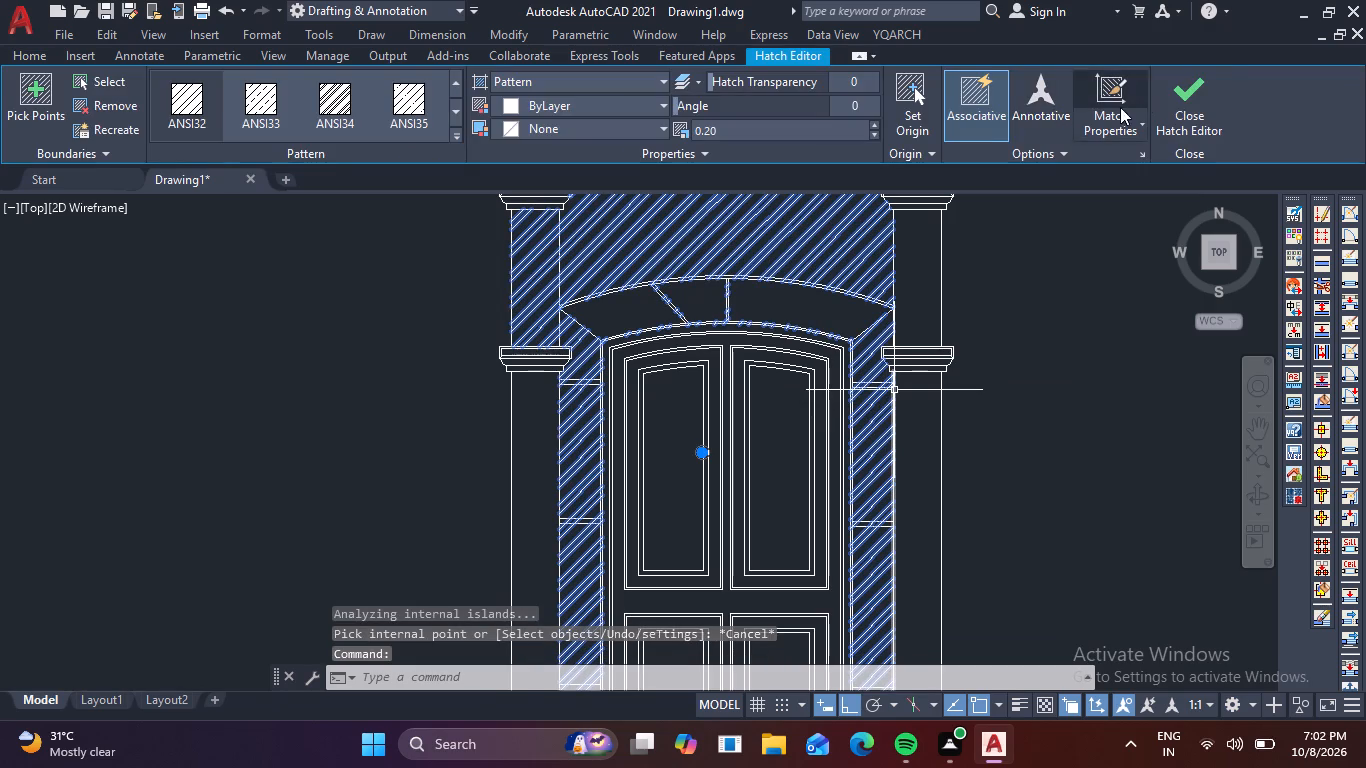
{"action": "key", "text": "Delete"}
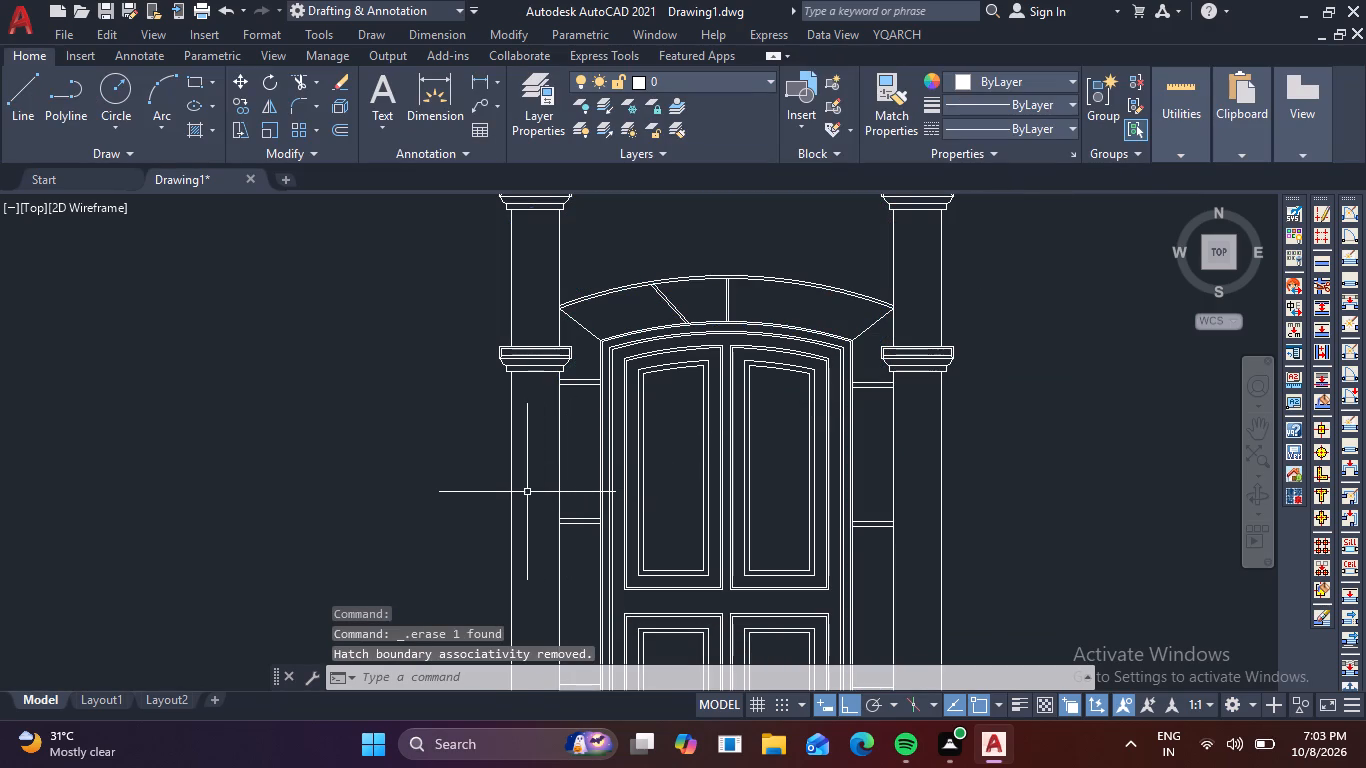
Start a new hatch with the ANSI32 pattern.
{"action": "key", "text": "h"}
{"action": "key", "text": "space"}
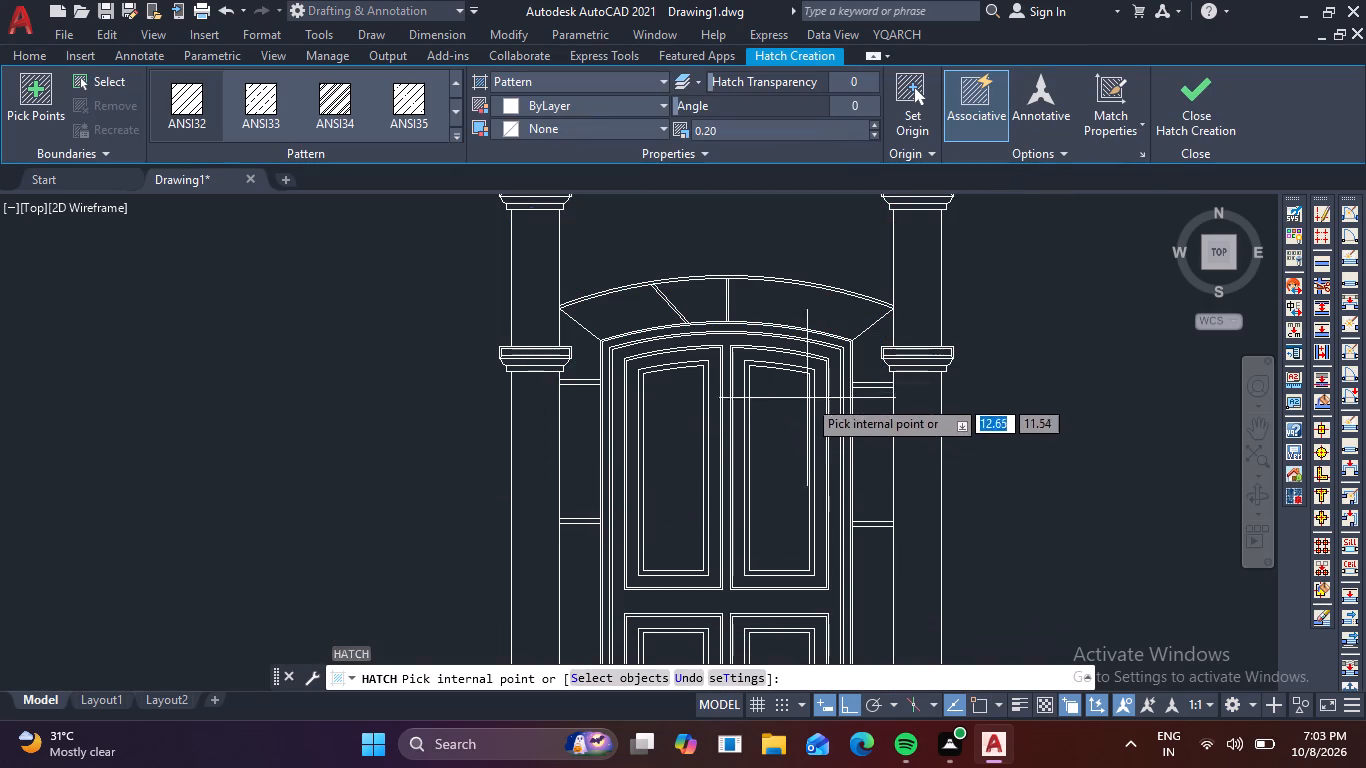
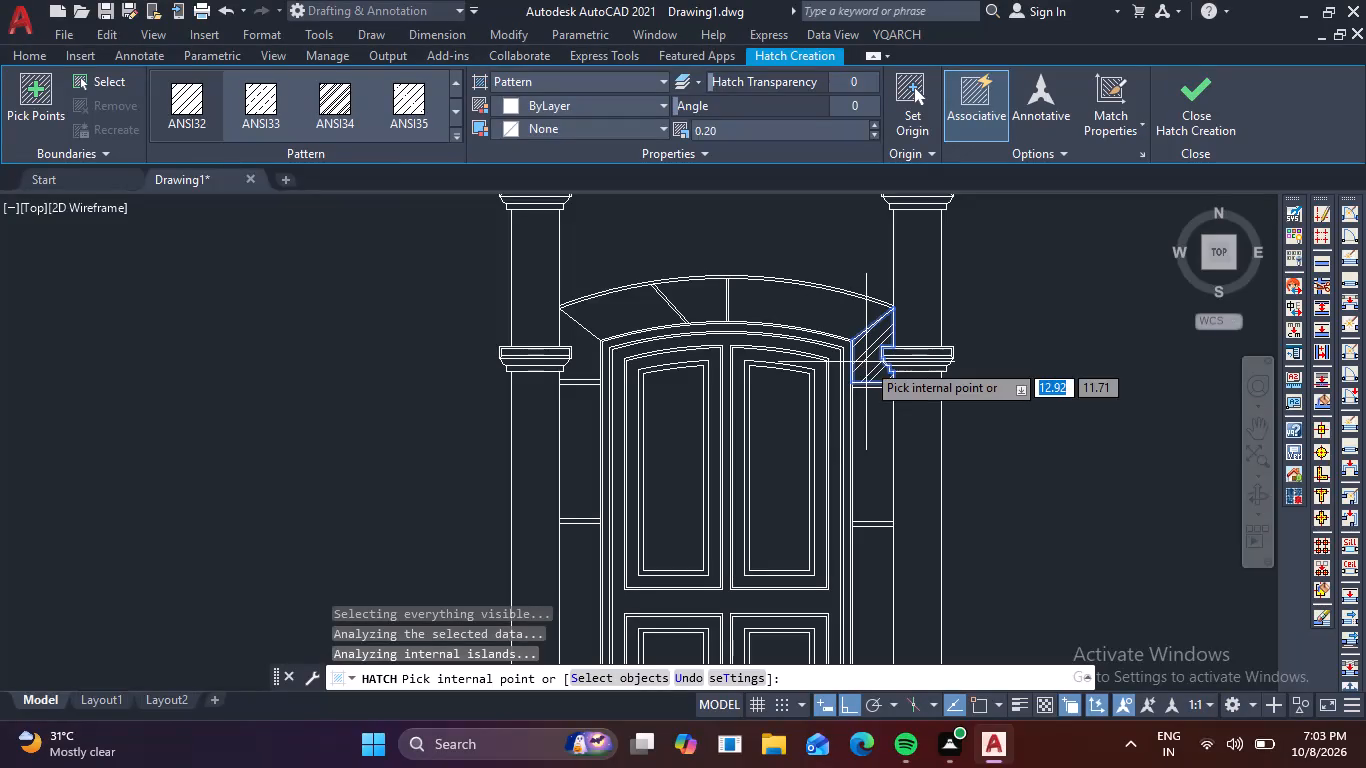
Hatch the remaining blocks of the door surround: three arch segments, all left side blocks and the lower right side blocks.
{"action": "left_click", "coordinate": [869, 442]}
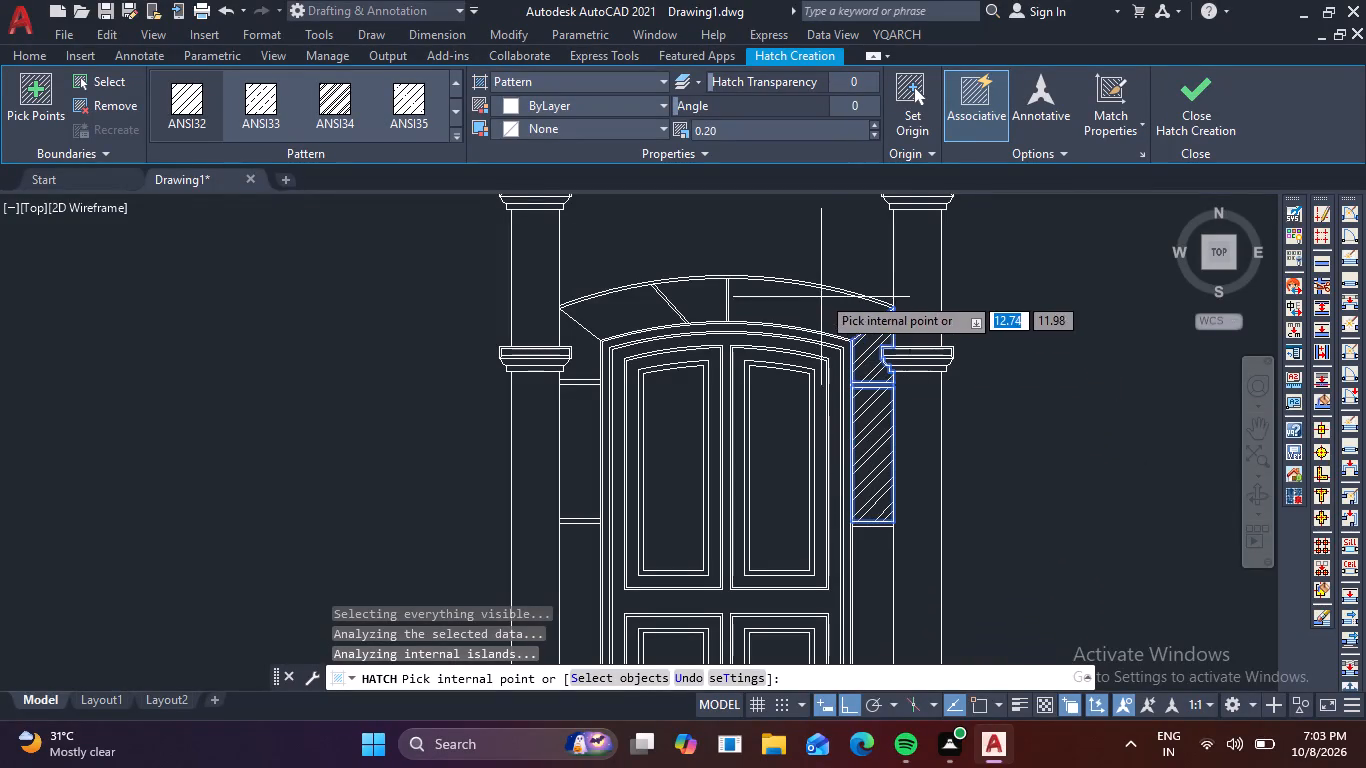
{"action": "left_click", "coordinate": [812, 308]}
{"action": "left_click", "coordinate": [692, 296]}
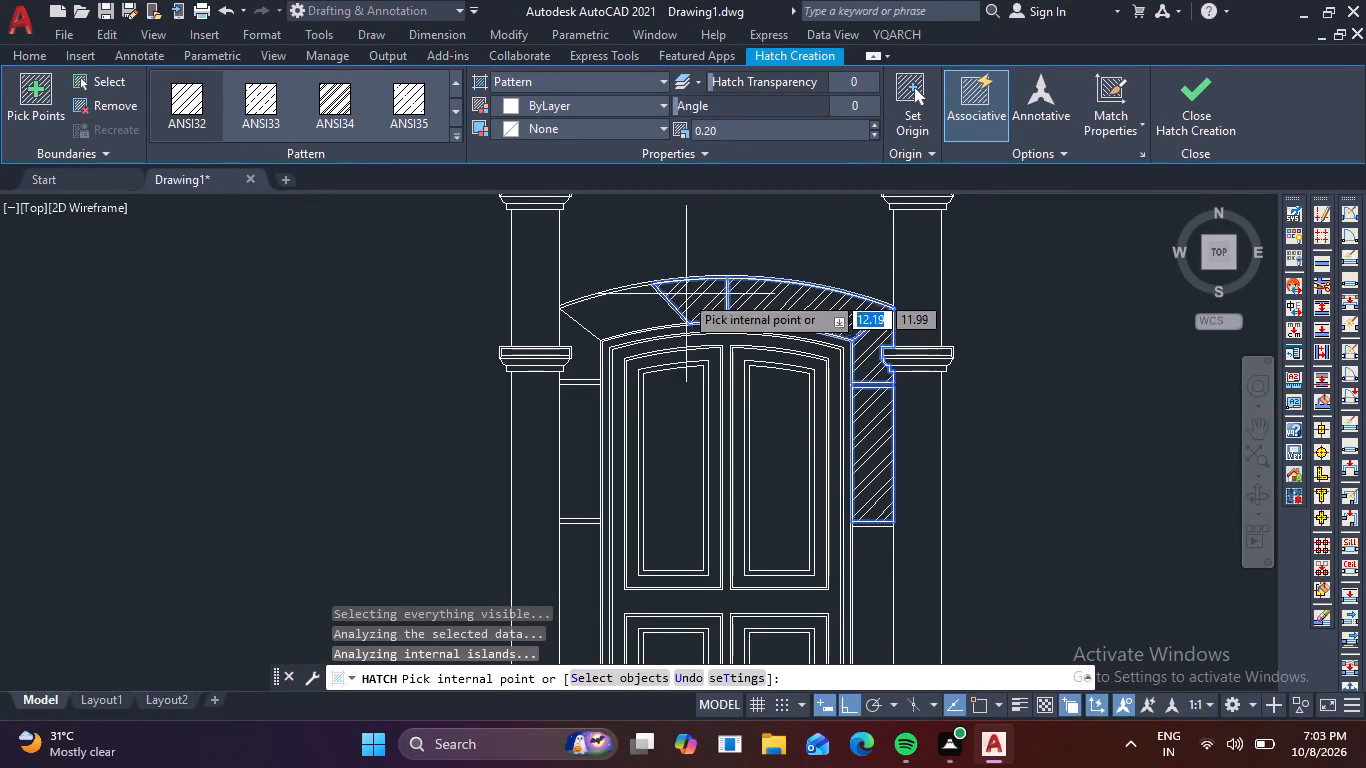
{"action": "left_click", "coordinate": [631, 315]}
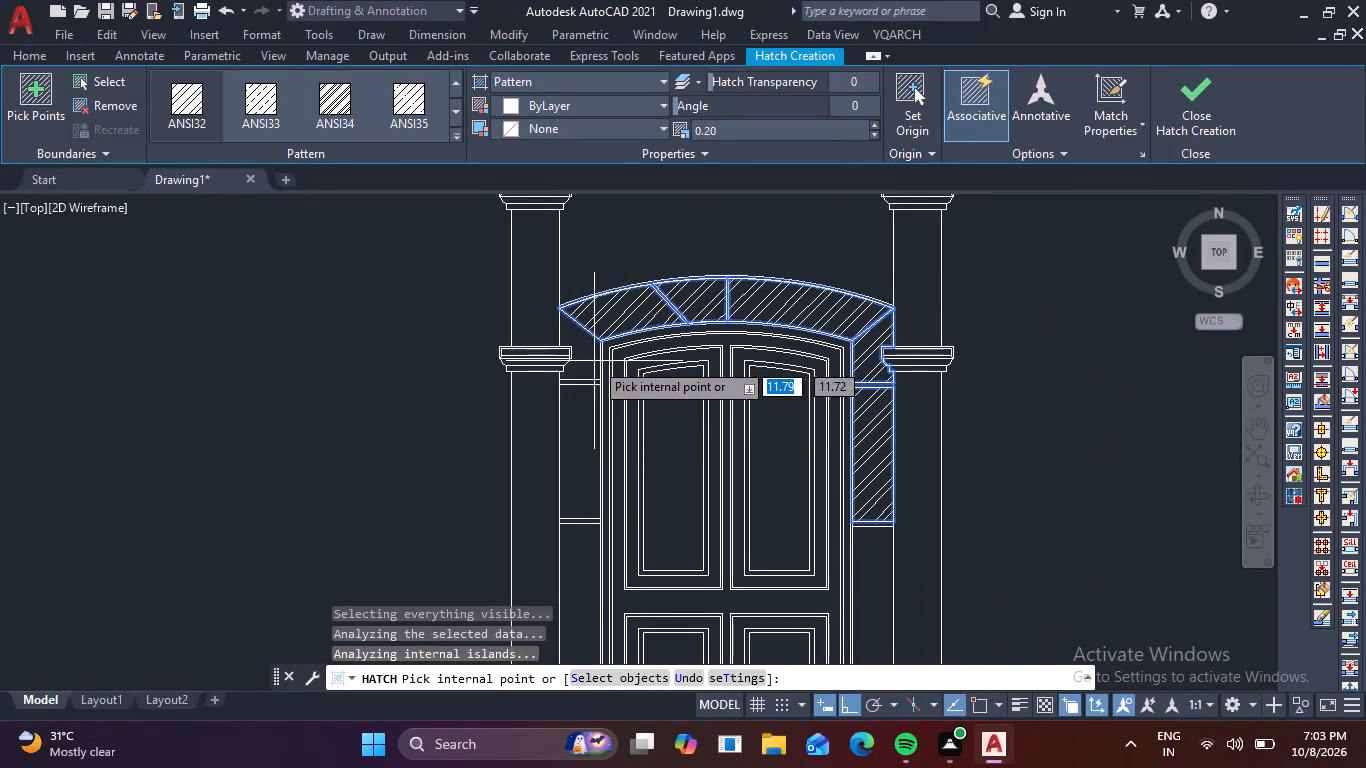
{"action": "left_click", "coordinate": [577, 358]}
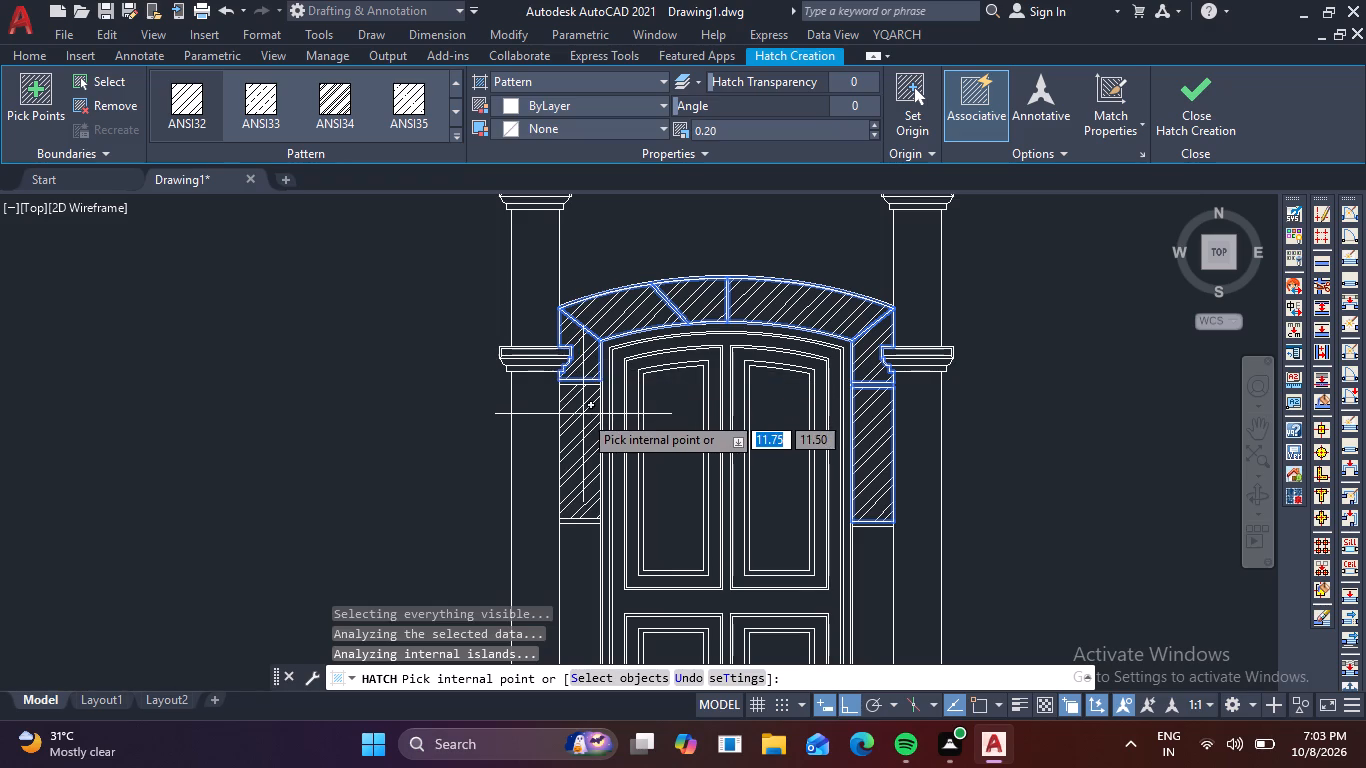
{"action": "left_click", "coordinate": [583, 414]}
{"action": "middle_click_drag", "start_coordinate": [587, 421], "coordinate": [642, 128]}
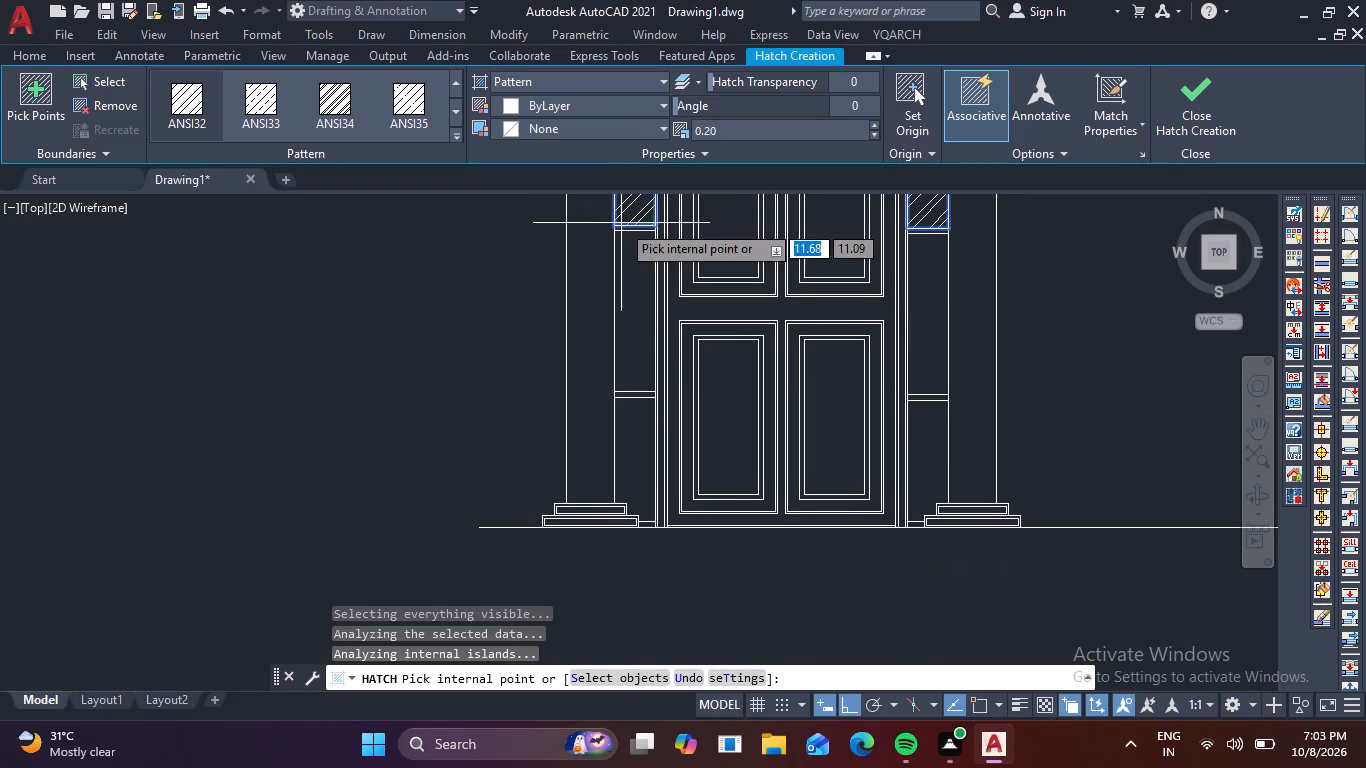
{"action": "left_click", "coordinate": [634, 274]}
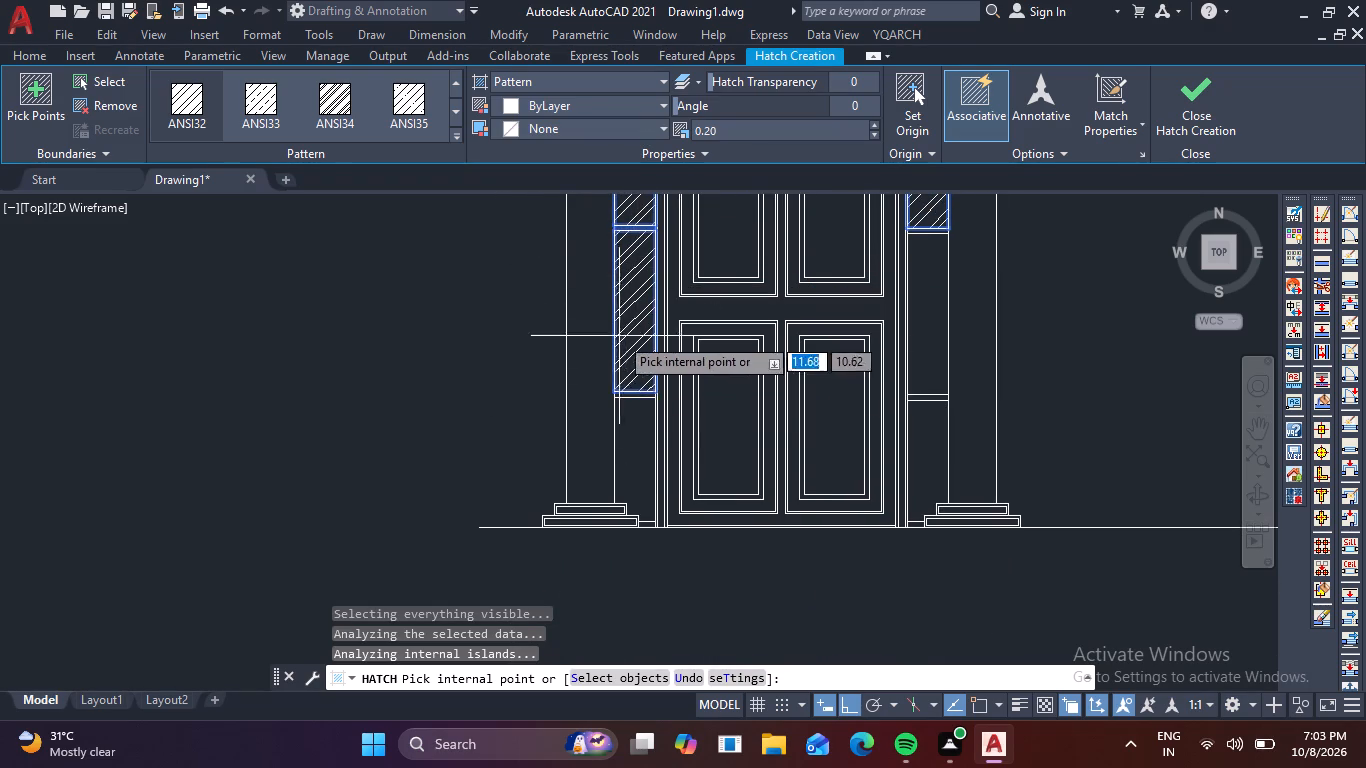
{"action": "left_click", "coordinate": [632, 424]}
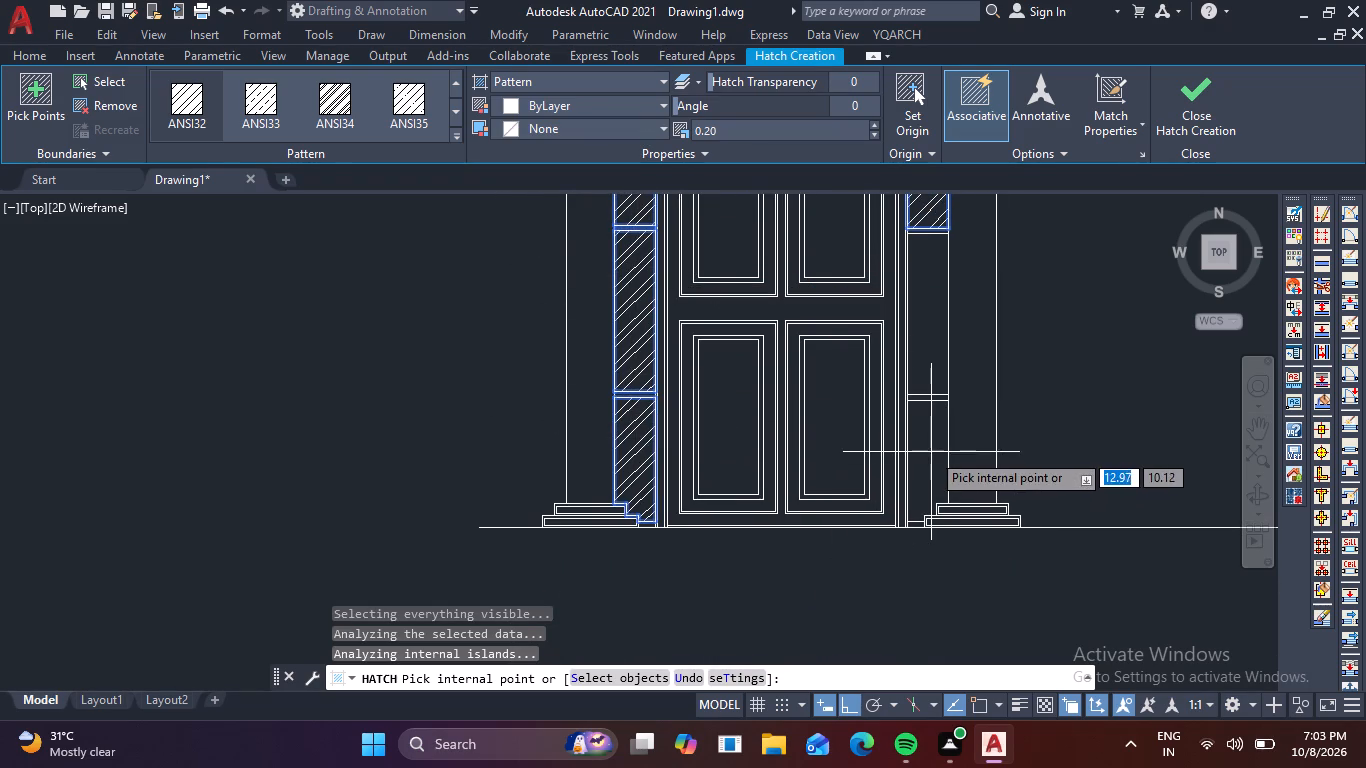
{"action": "left_click", "coordinate": [931, 452]}
{"action": "left_click", "coordinate": [933, 344]}
{"action": "left_click", "coordinate": [1186, 112]}
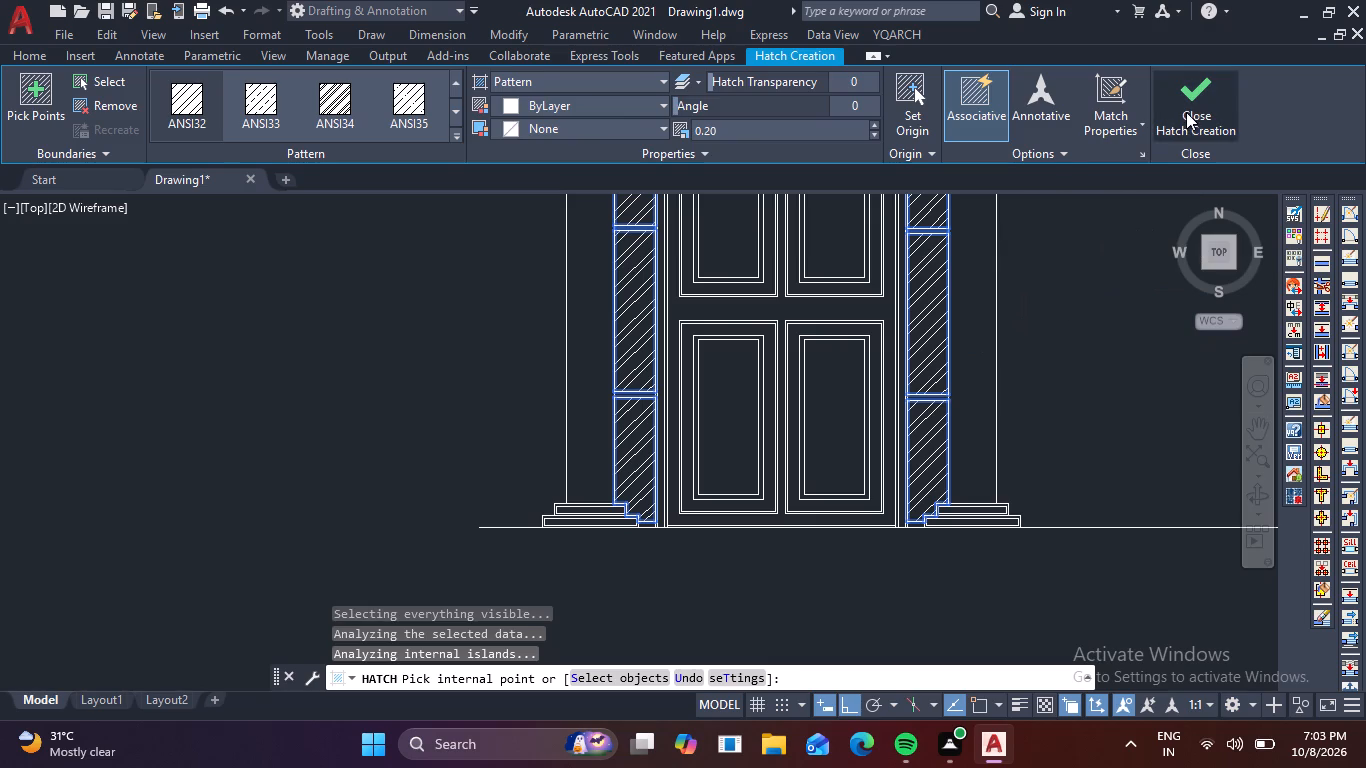
Add a linear dimension across the width of the right hatched side strip, at its lower joint.
{"action": "scroll", "coordinate": [1027, 272], "scroll_direction": "down", "scroll_amount": 2}
{"action": "middle_click_drag", "start_coordinate": [1020, 288], "coordinate": [854, 436]}
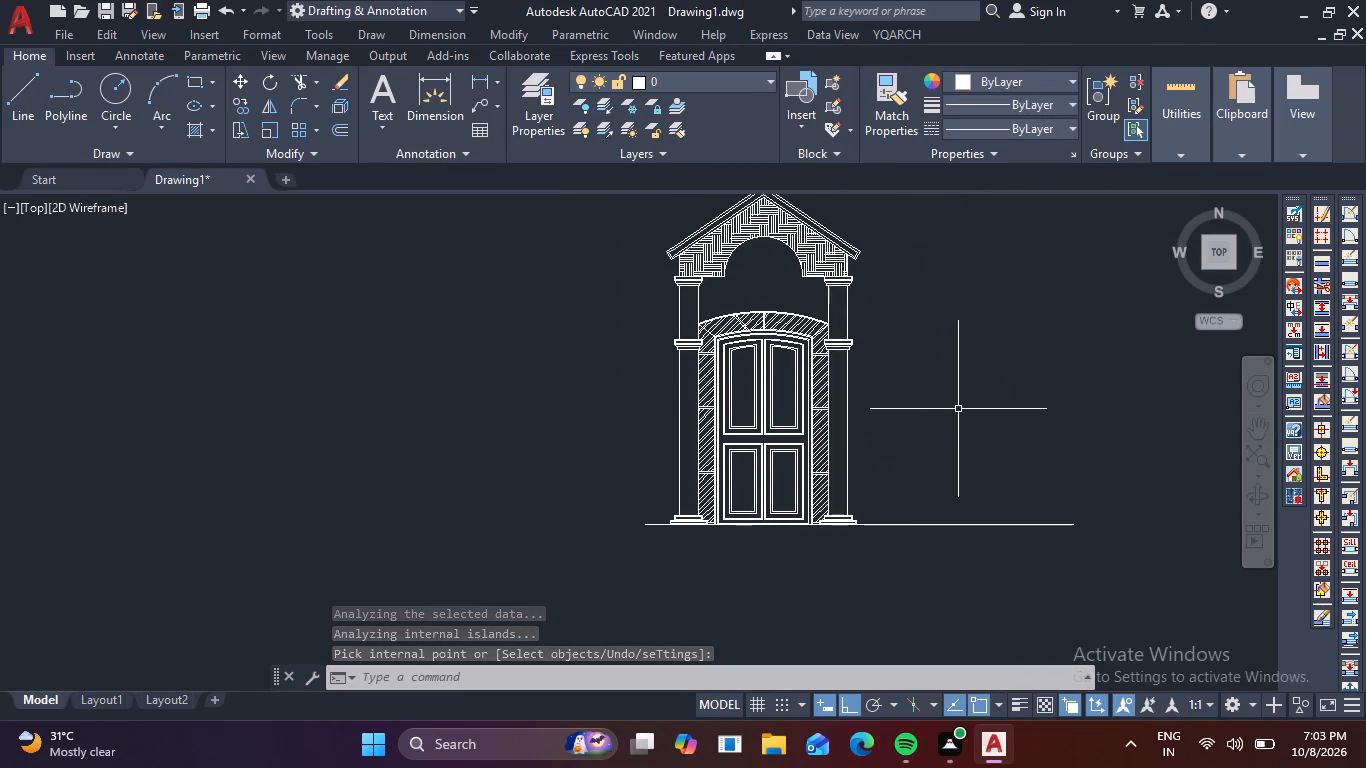
{"action": "type", "text": "dli"}
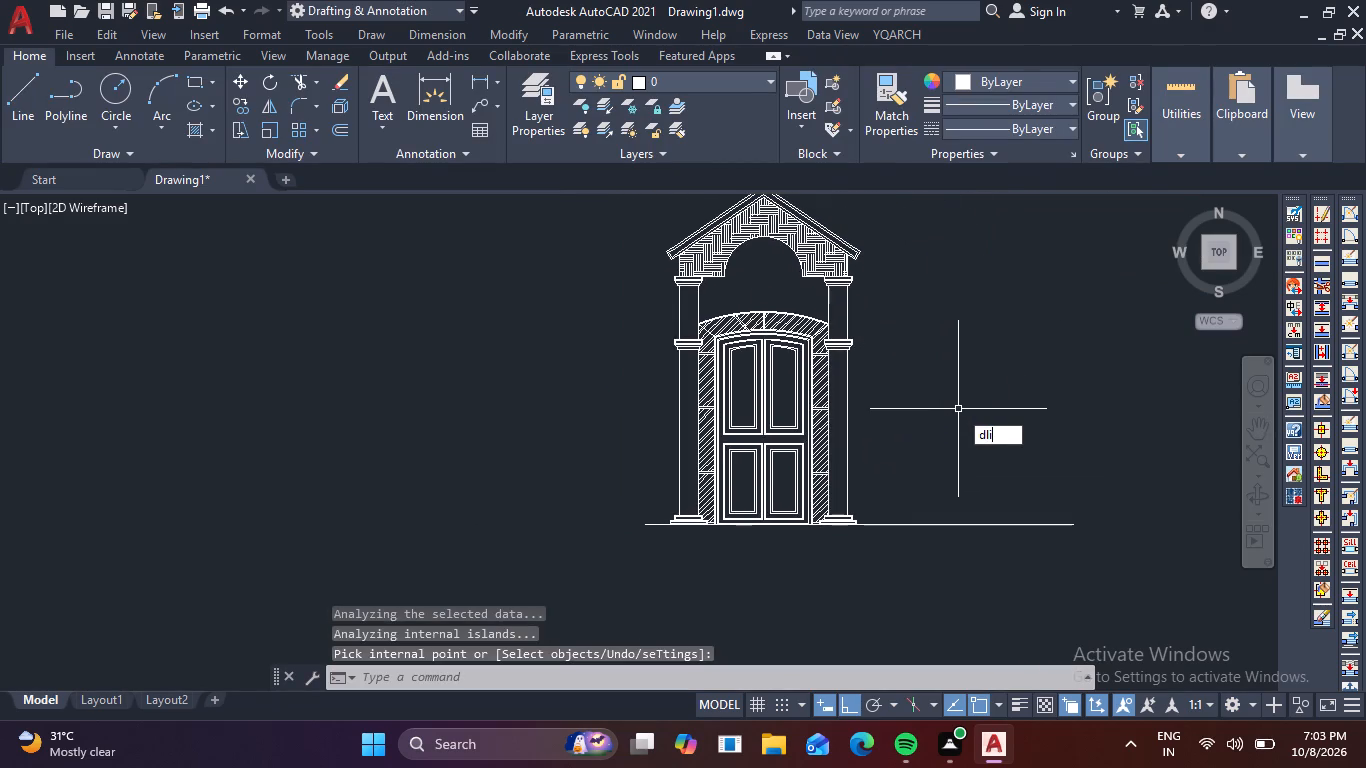
{"action": "key", "text": "space"}
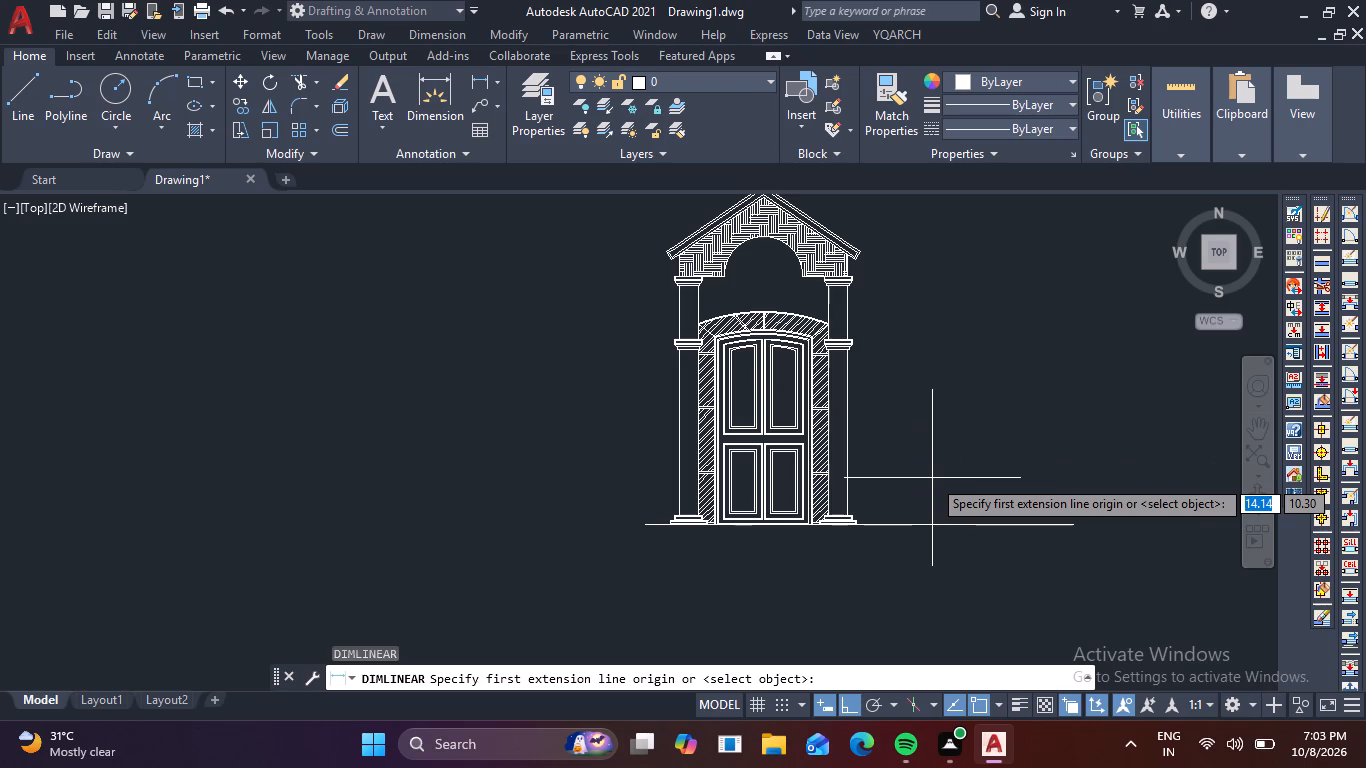
{"action": "scroll", "coordinate": [877, 486], "scroll_direction": "up", "scroll_amount": 3}
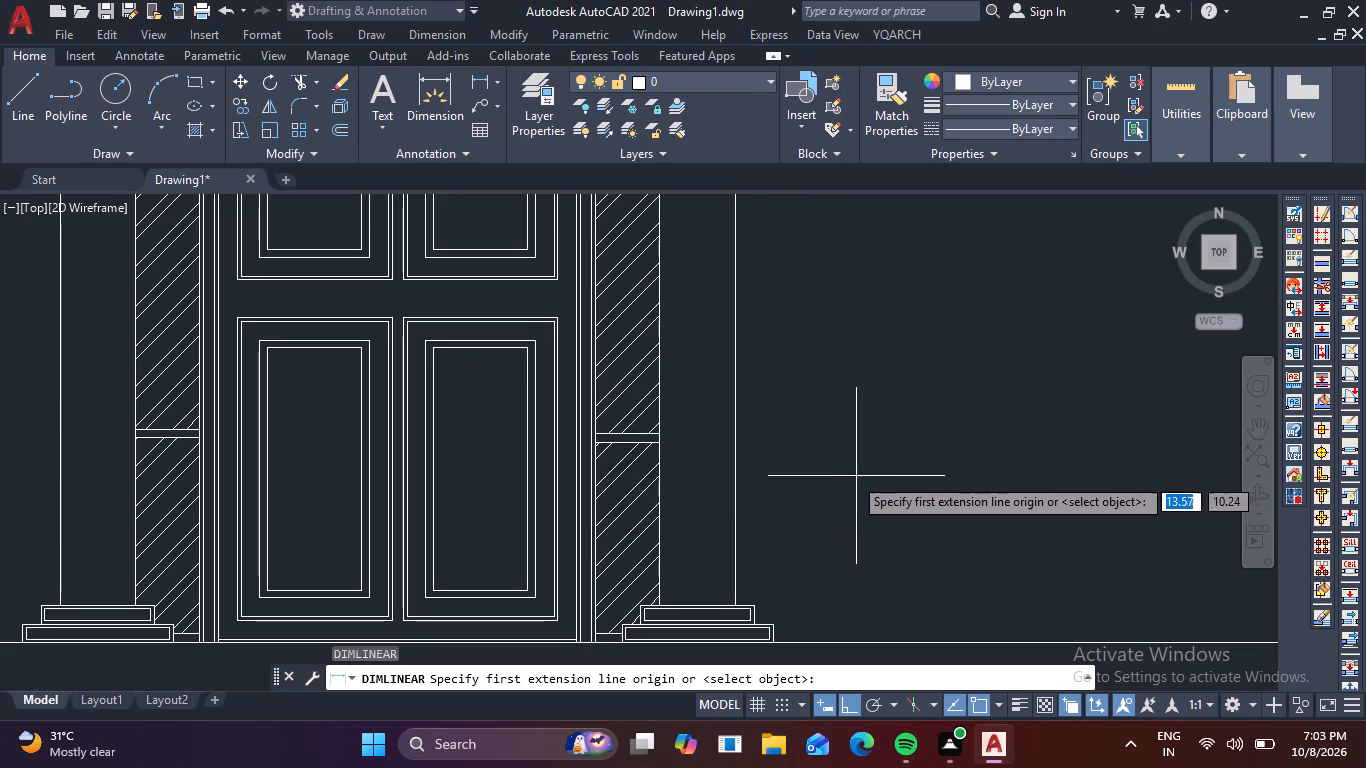
{"action": "left_click", "coordinate": [593, 441]}
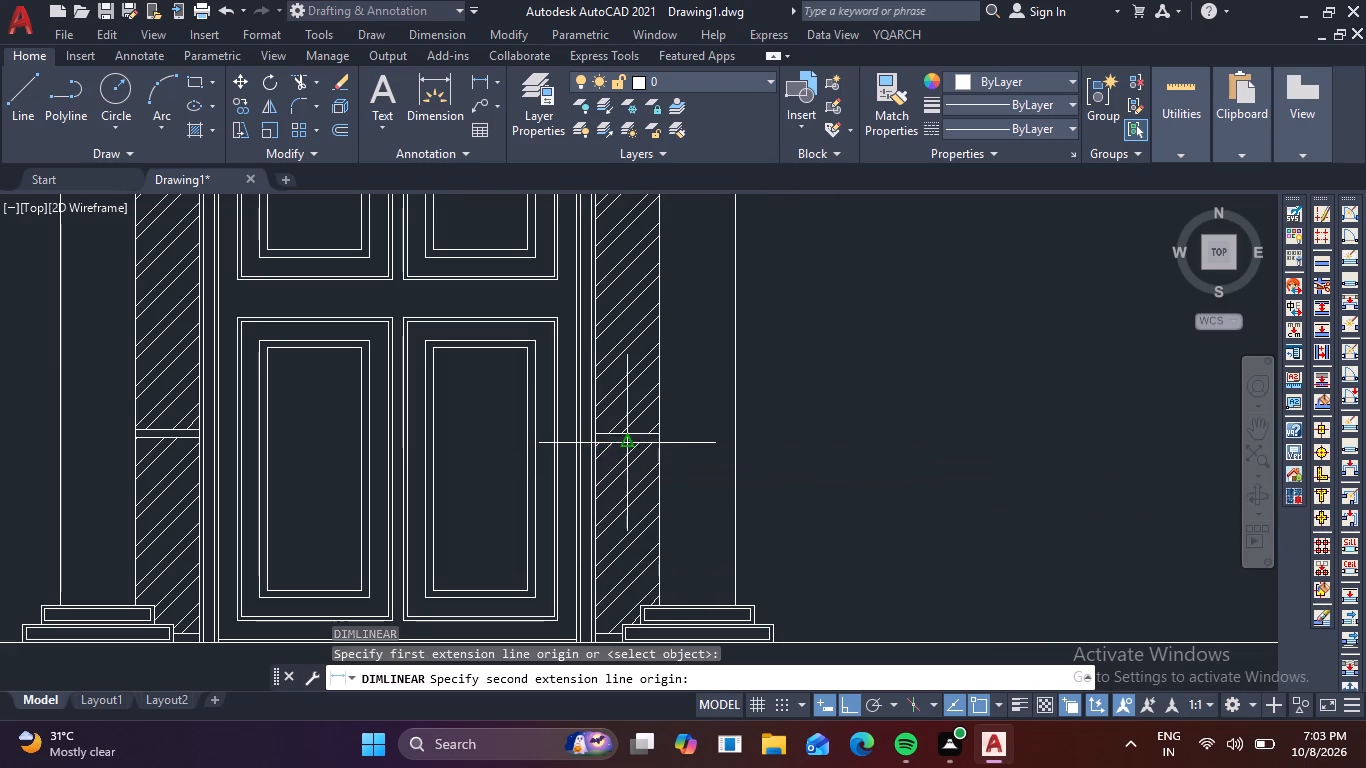
{"action": "left_click", "coordinate": [658, 443]}
{"action": "left_click", "coordinate": [695, 447]}
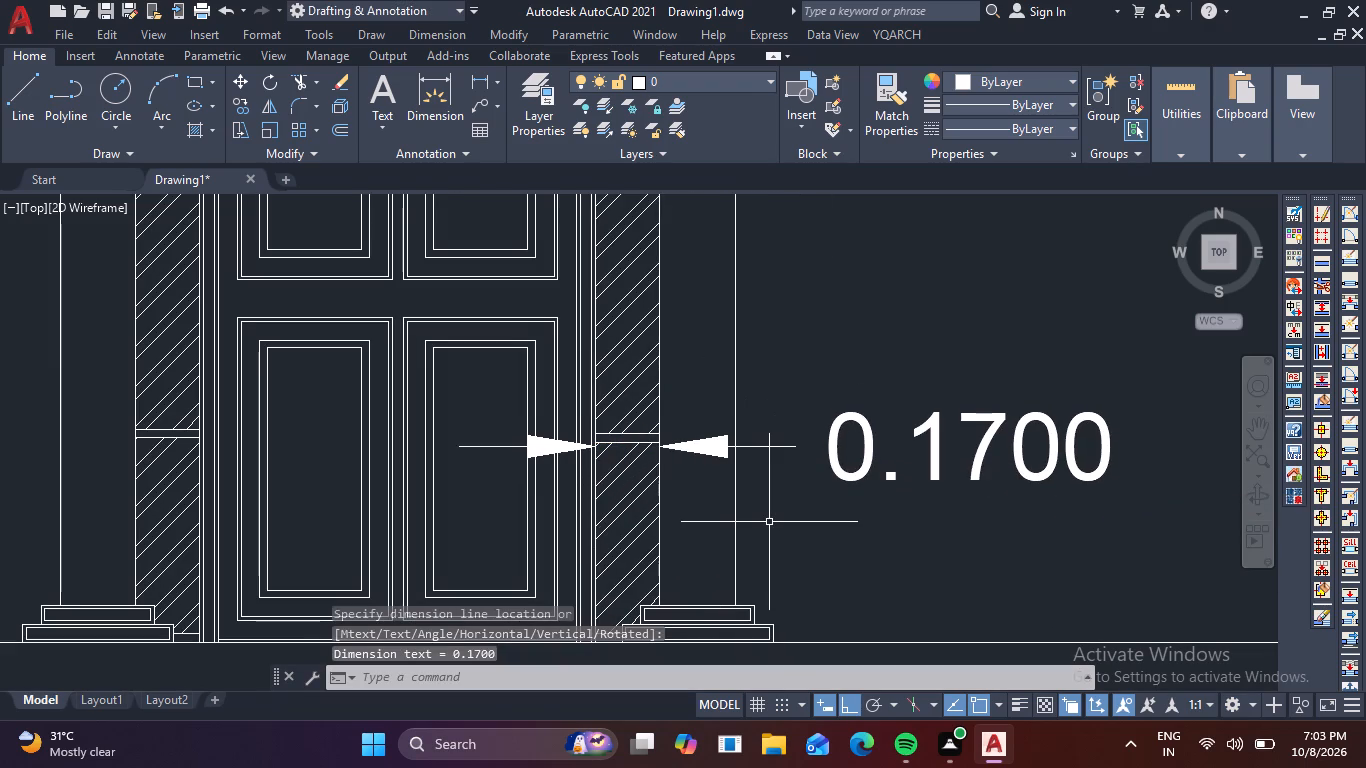
Modify the Standard dimension style's primary units to Decimal format with 0.00 precision.
{"action": "type", "text": "d"}
{"action": "key", "text": "space"}
{"action": "left_click", "coordinate": [914, 329]}
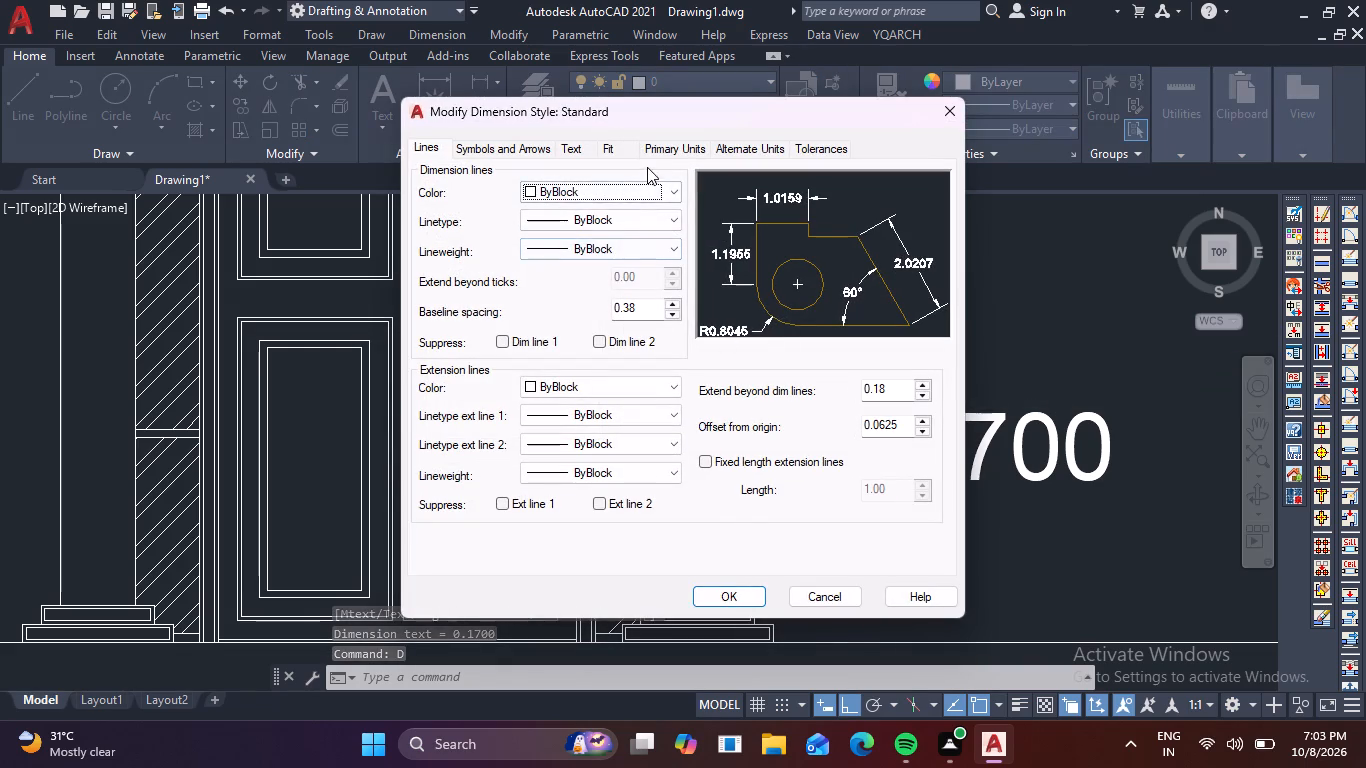
{"action": "left_click", "coordinate": [654, 153]}
{"action": "left_click", "coordinate": [645, 196]}
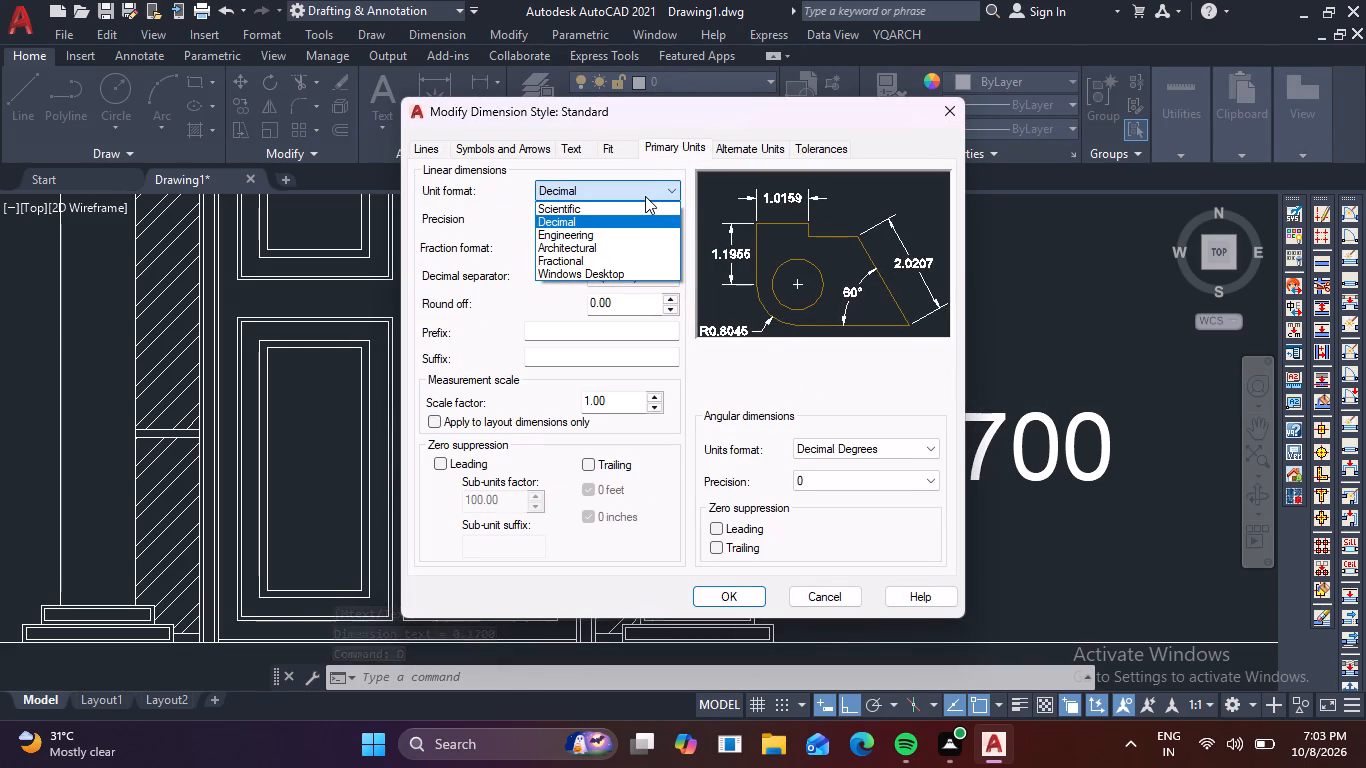
{"action": "left_click", "coordinate": [620, 223]}
{"action": "left_click", "coordinate": [620, 223]}
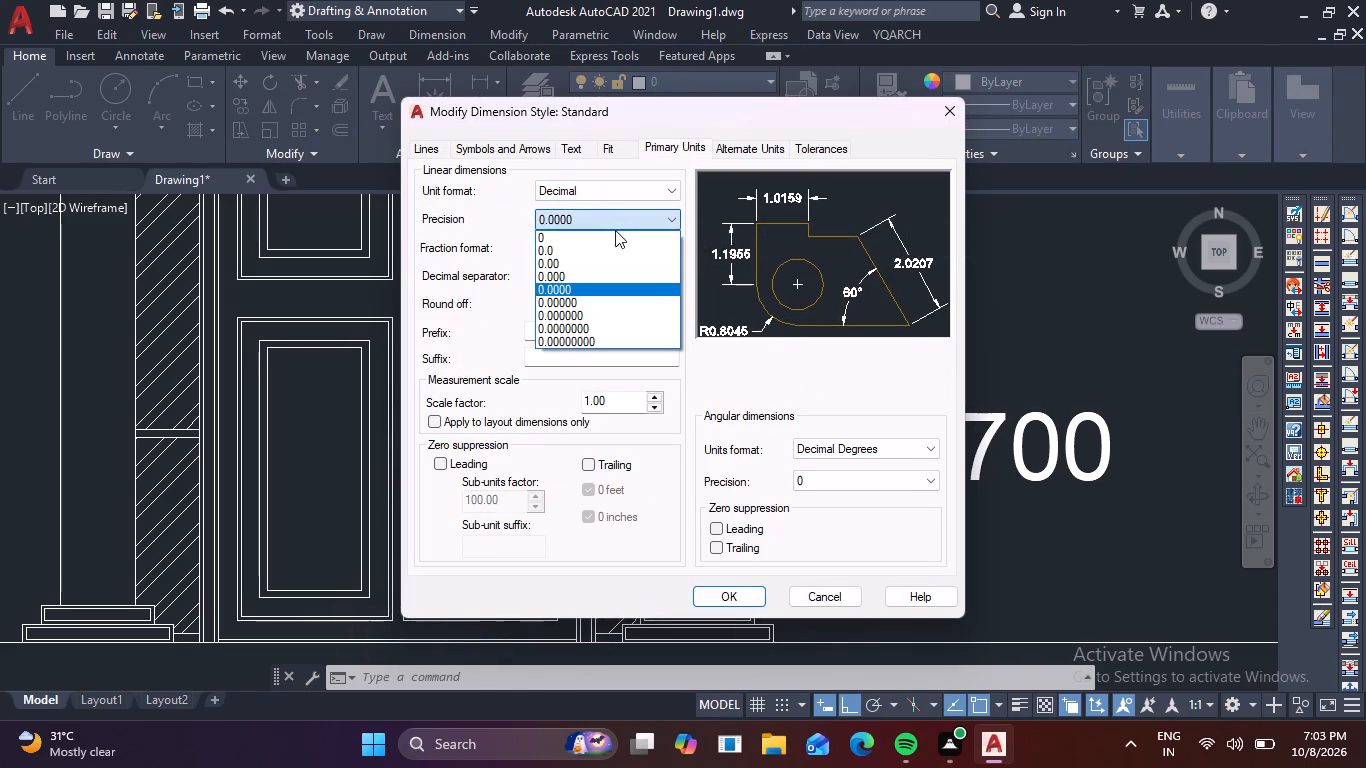
{"action": "left_click", "coordinate": [603, 269]}
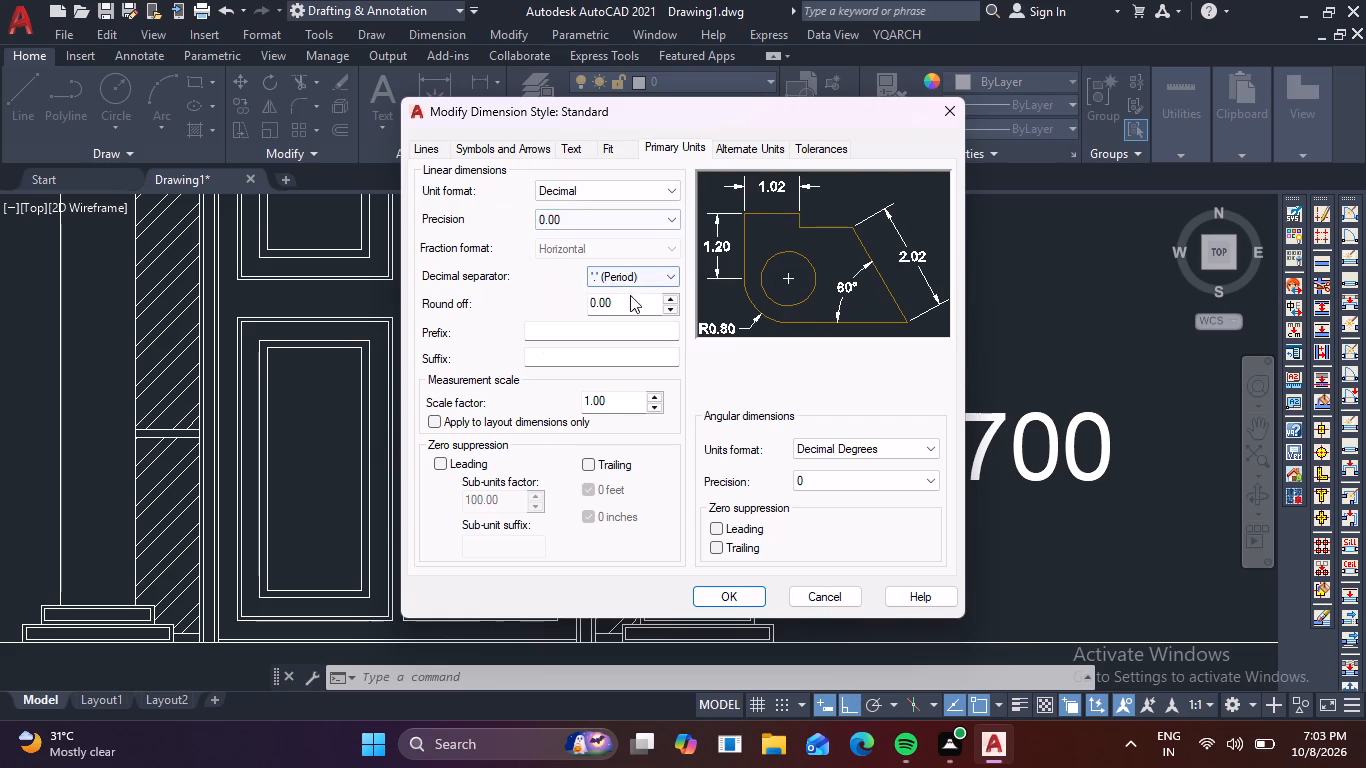
Set the Standard dimension style's text height to 0.8.
{"action": "left_click", "coordinate": [582, 151]}
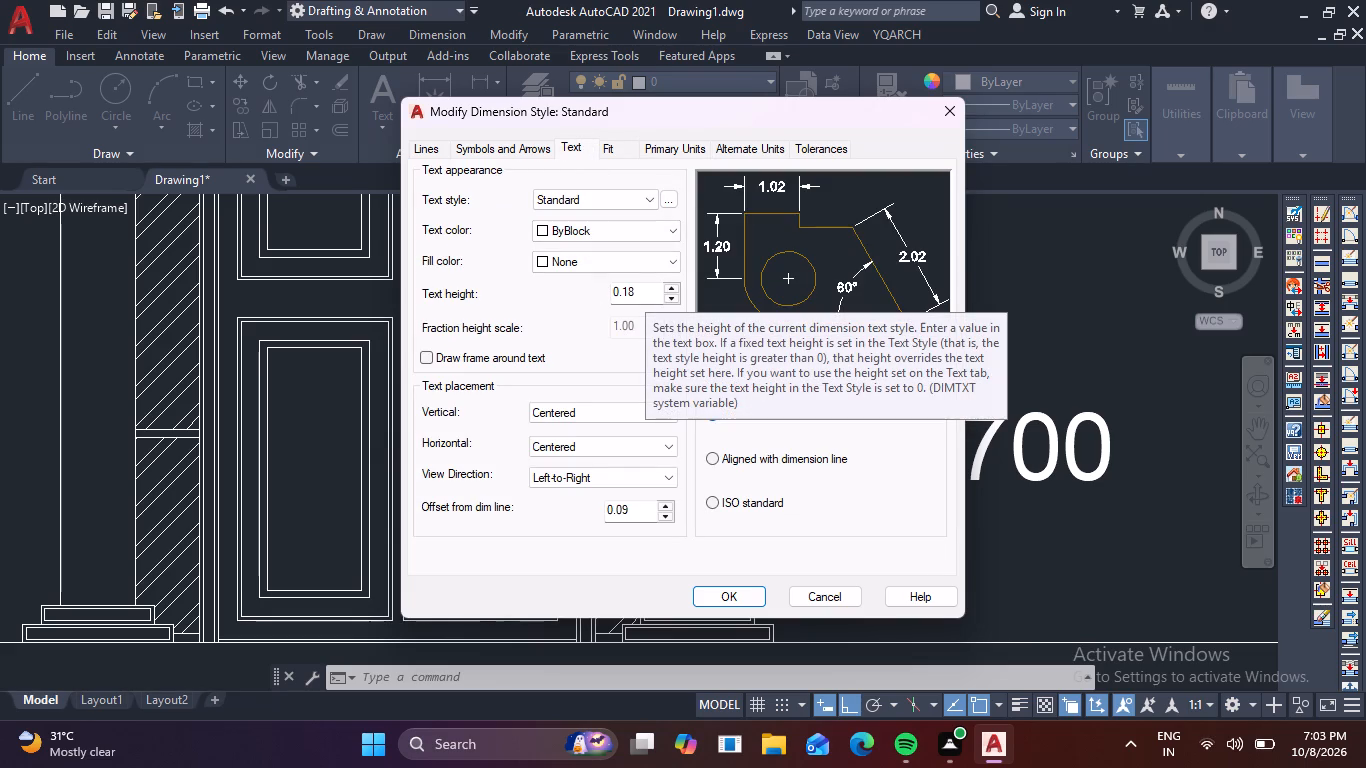
{"action": "left_click_drag", "start_coordinate": [642, 291], "coordinate": [588, 295]}
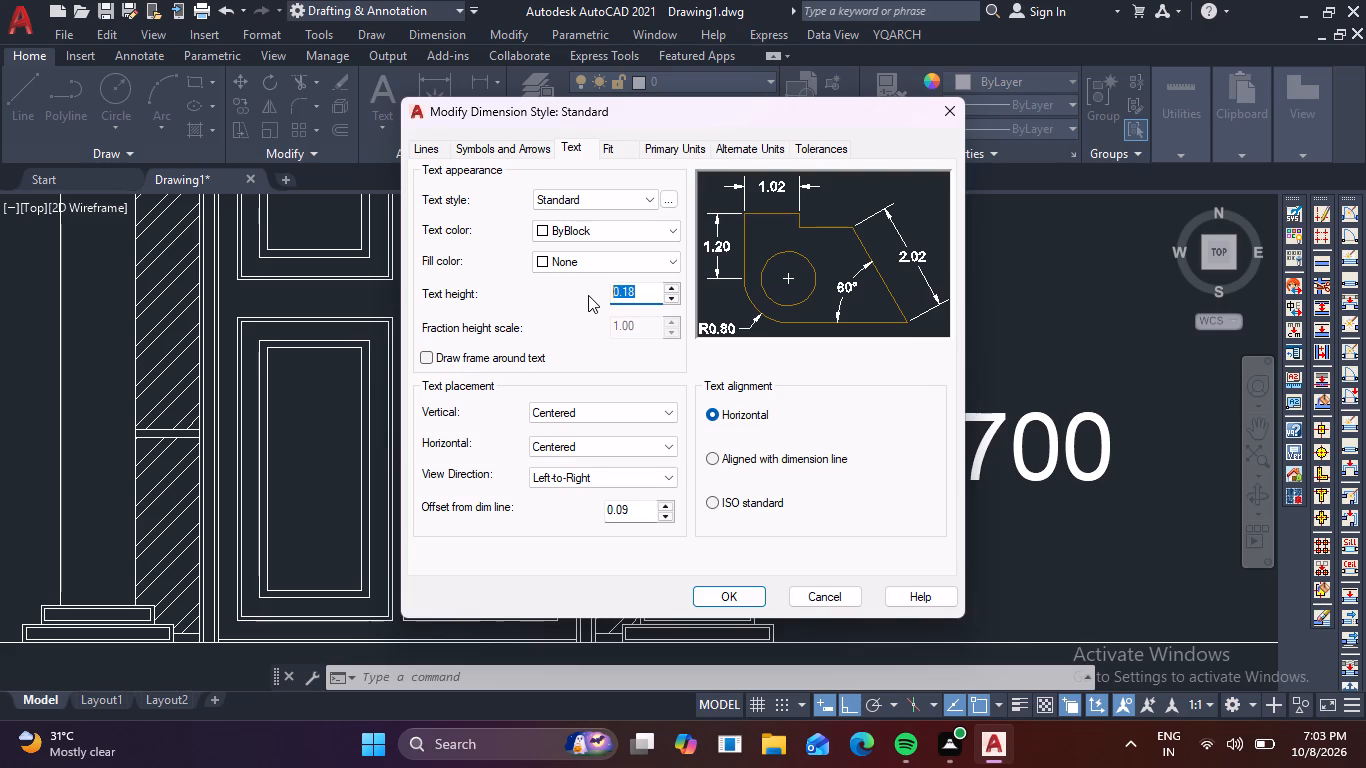
{"action": "key", "text": "period"}
{"action": "key", "text": "8"}
{"action": "key", "text": "Return"}
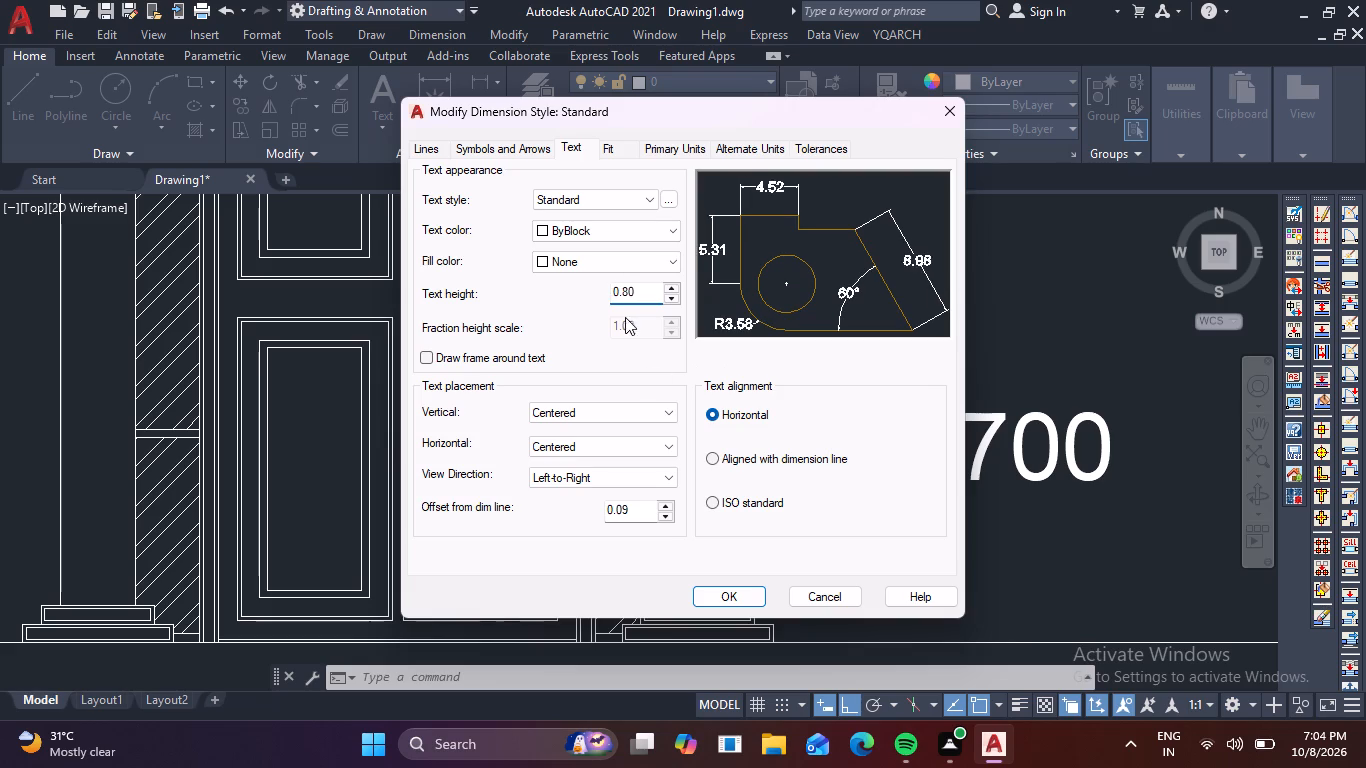
Set the Standard style's arrow size to 0.4, accept the changes and make the style current.
{"action": "left_click", "coordinate": [420, 155]}
{"action": "left_click", "coordinate": [487, 142]}
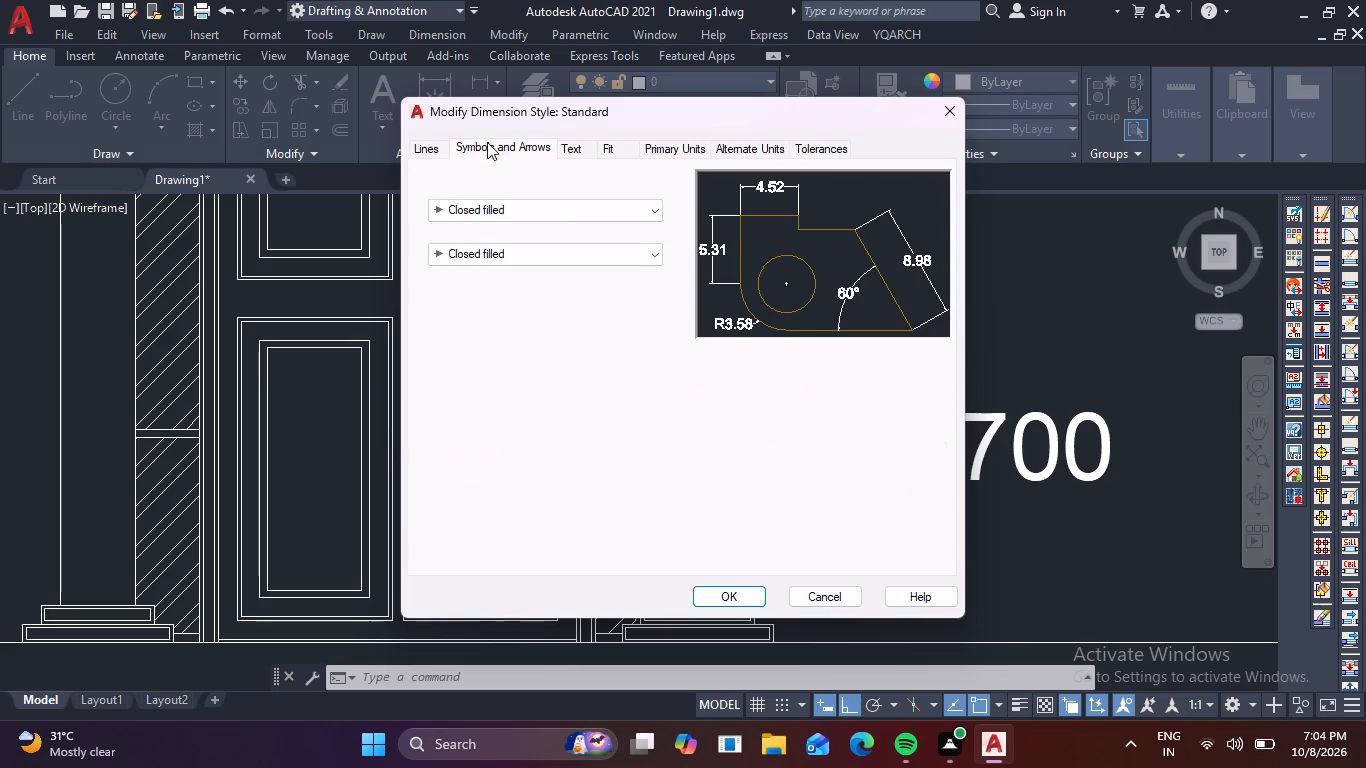
{"action": "left_click_drag", "start_coordinate": [466, 346], "coordinate": [357, 353]}
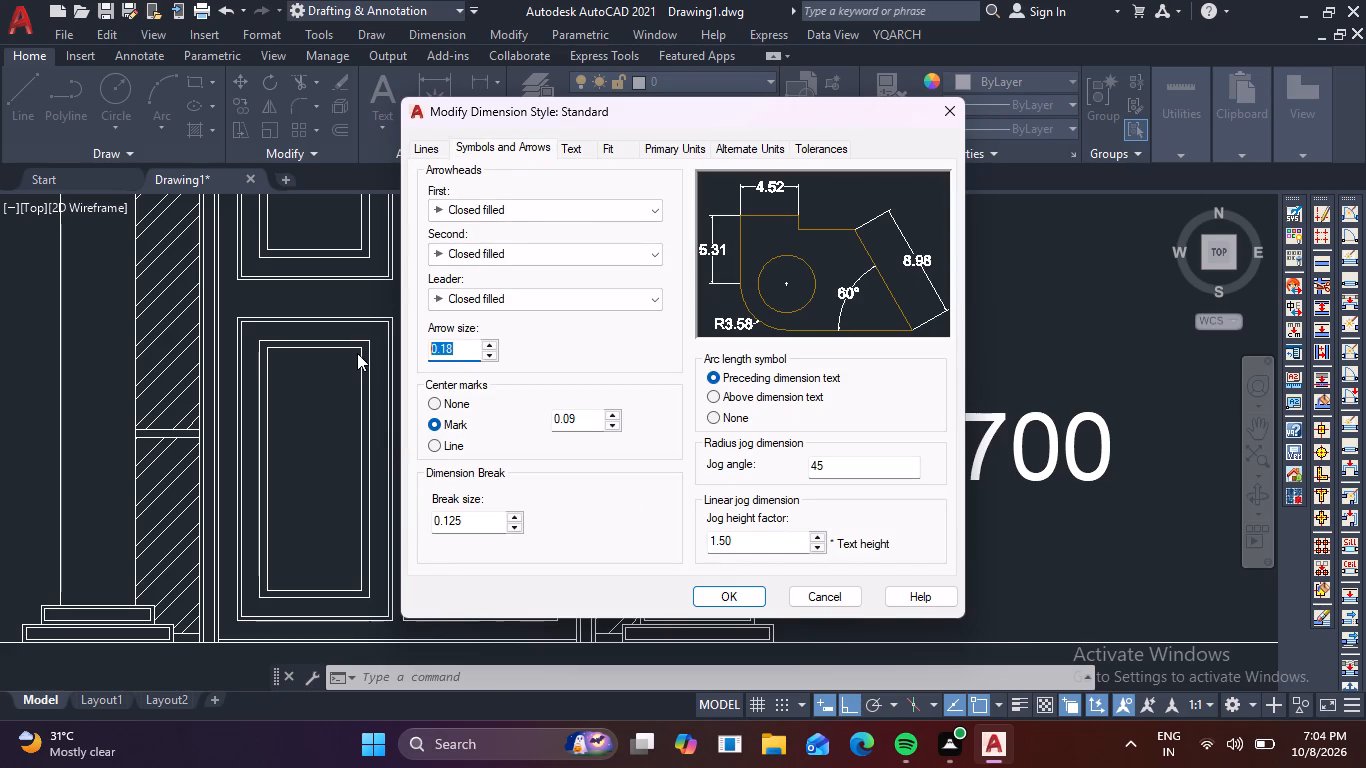
{"action": "key", "text": "period"}
{"action": "key", "text": "4"}
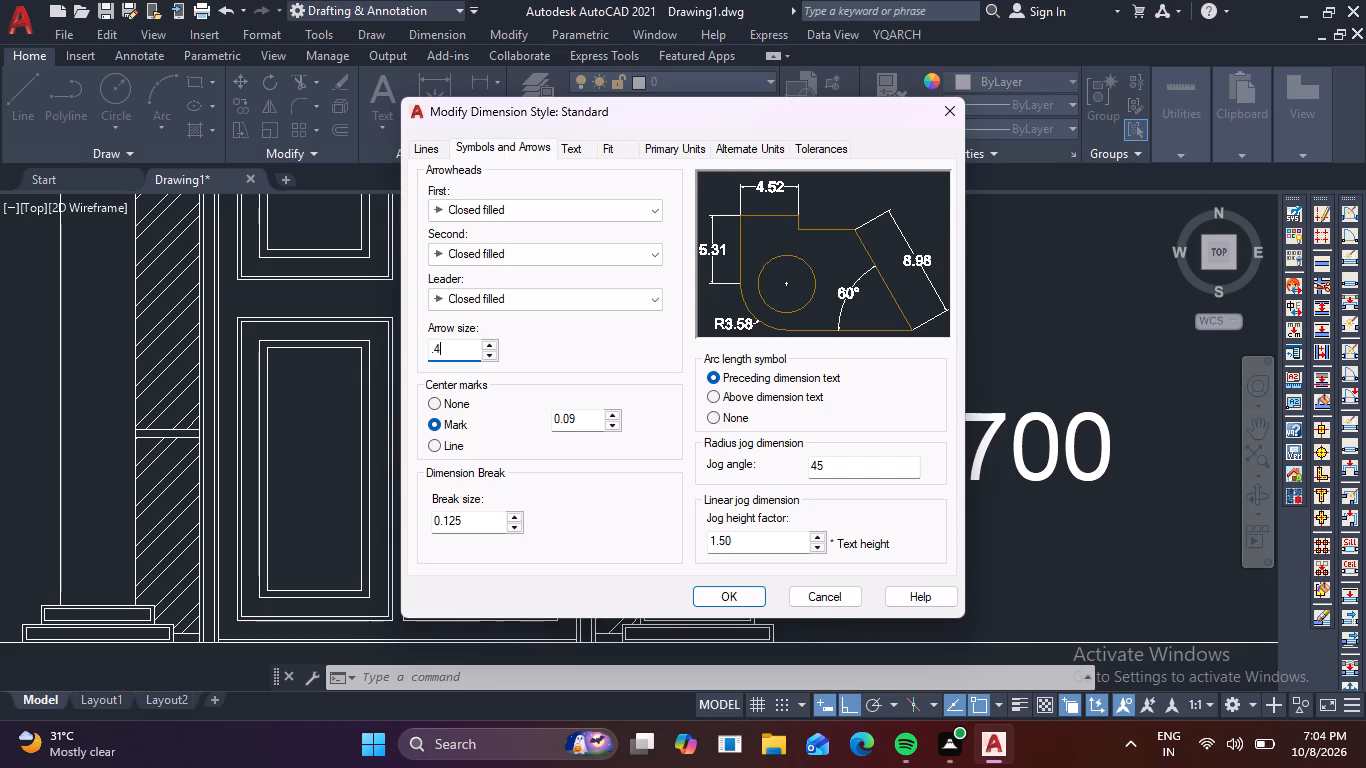
{"action": "key", "text": "Return"}
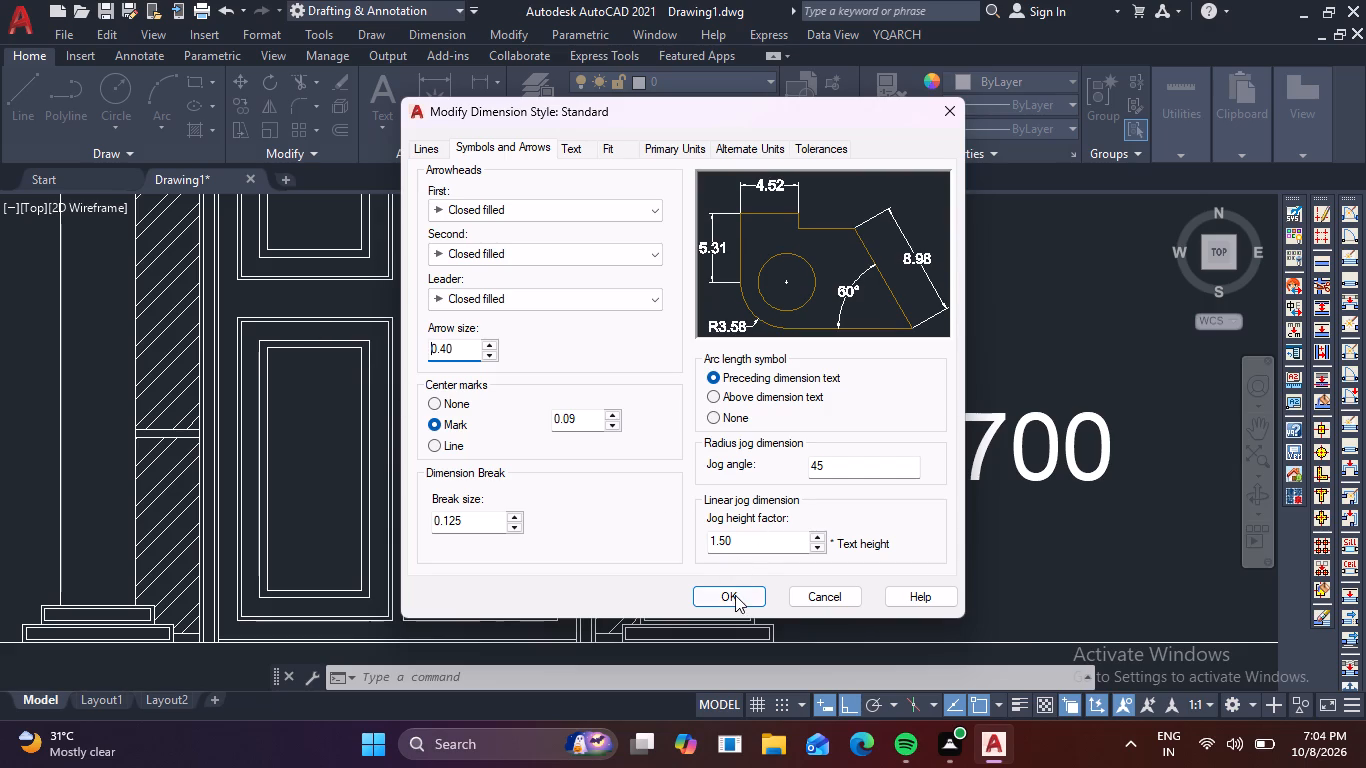
{"action": "left_click", "coordinate": [734, 600]}
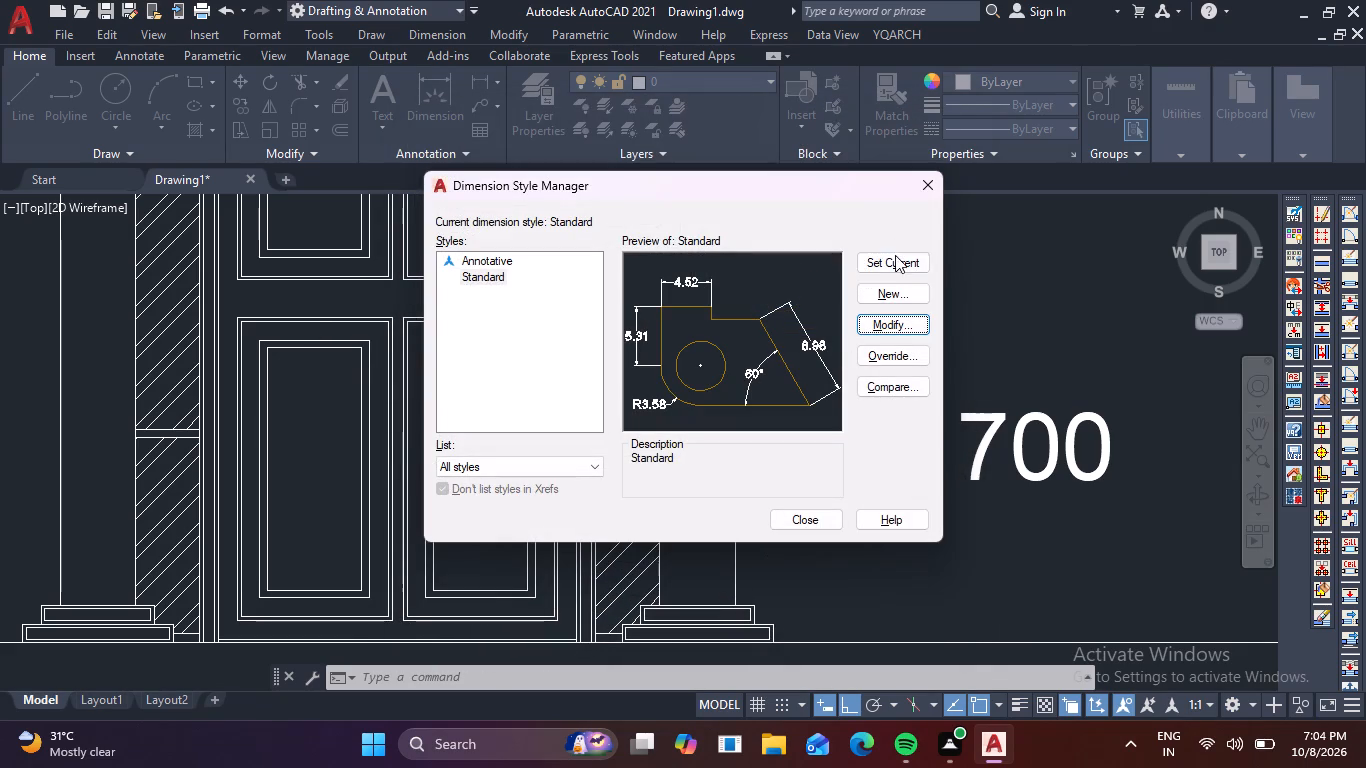
{"action": "left_click", "coordinate": [895, 265]}
{"action": "left_click", "coordinate": [818, 516]}
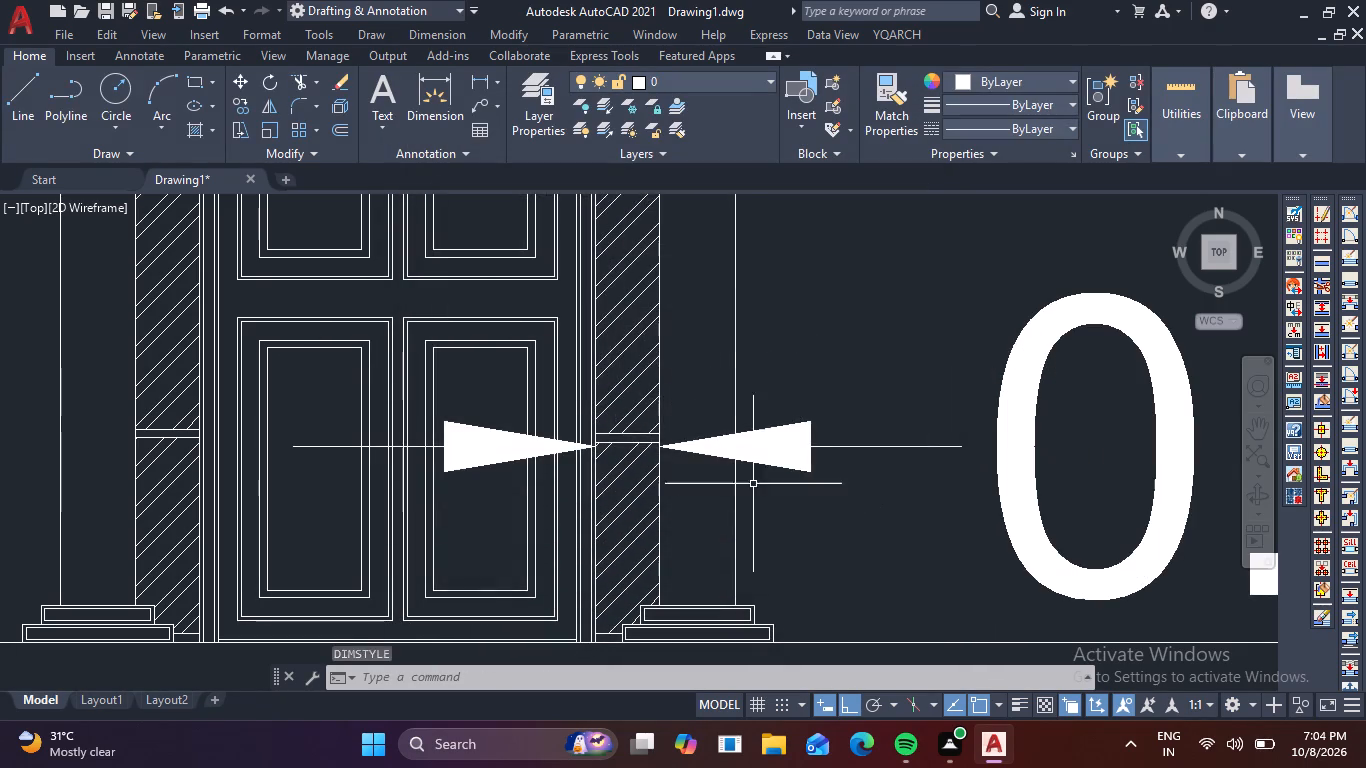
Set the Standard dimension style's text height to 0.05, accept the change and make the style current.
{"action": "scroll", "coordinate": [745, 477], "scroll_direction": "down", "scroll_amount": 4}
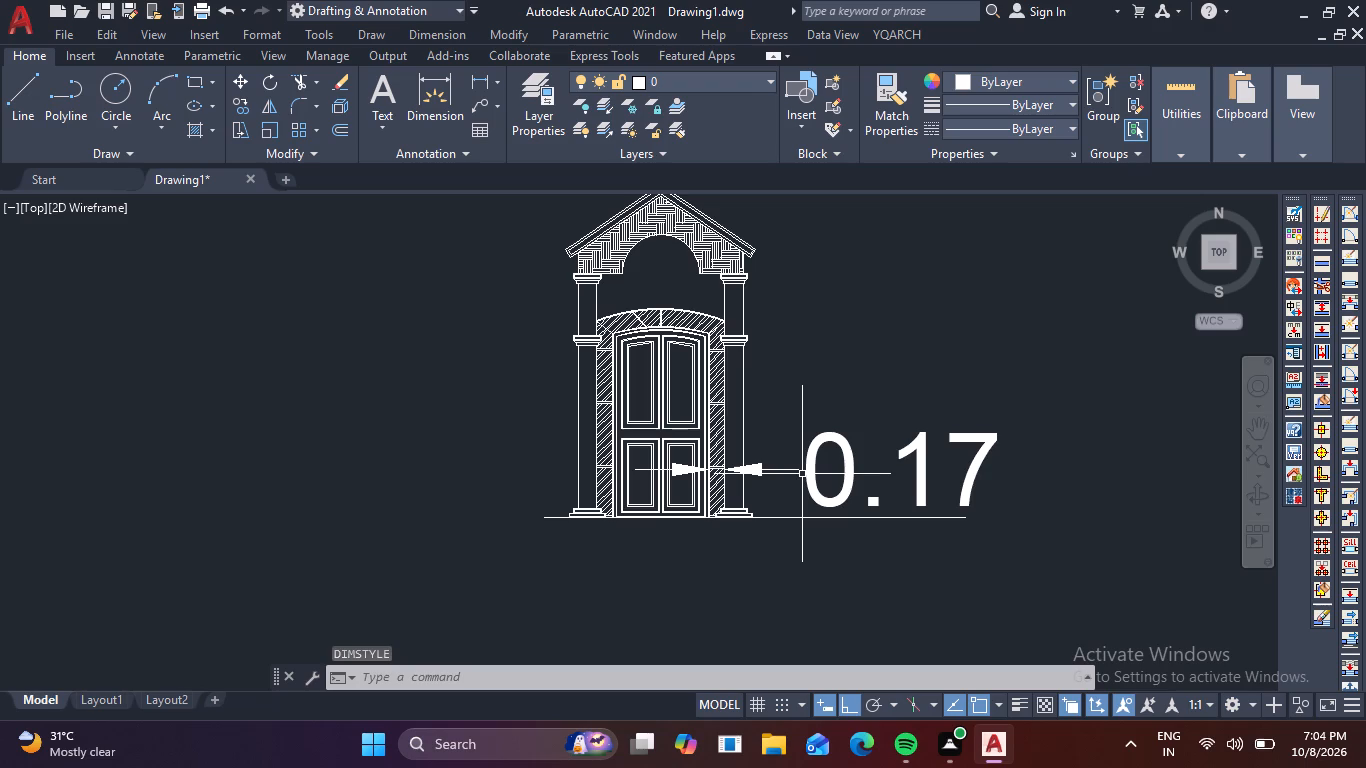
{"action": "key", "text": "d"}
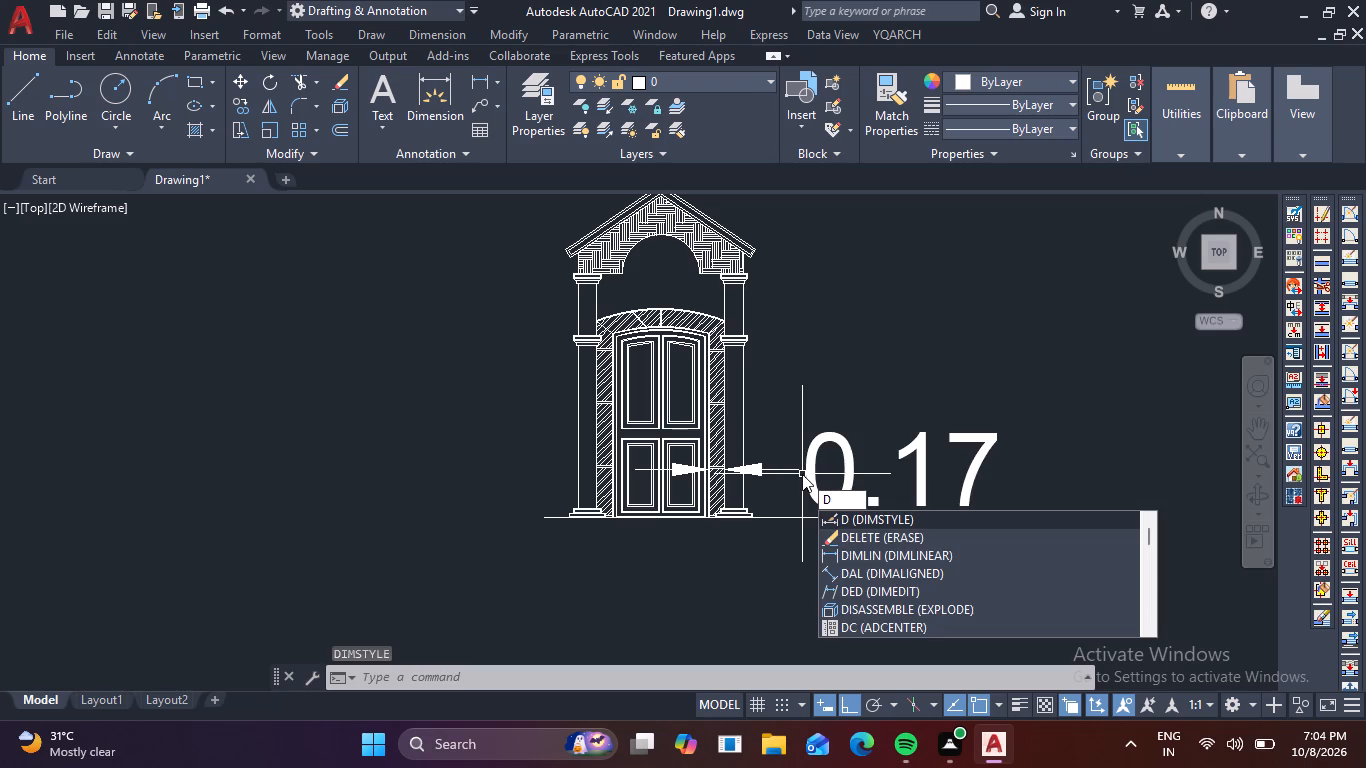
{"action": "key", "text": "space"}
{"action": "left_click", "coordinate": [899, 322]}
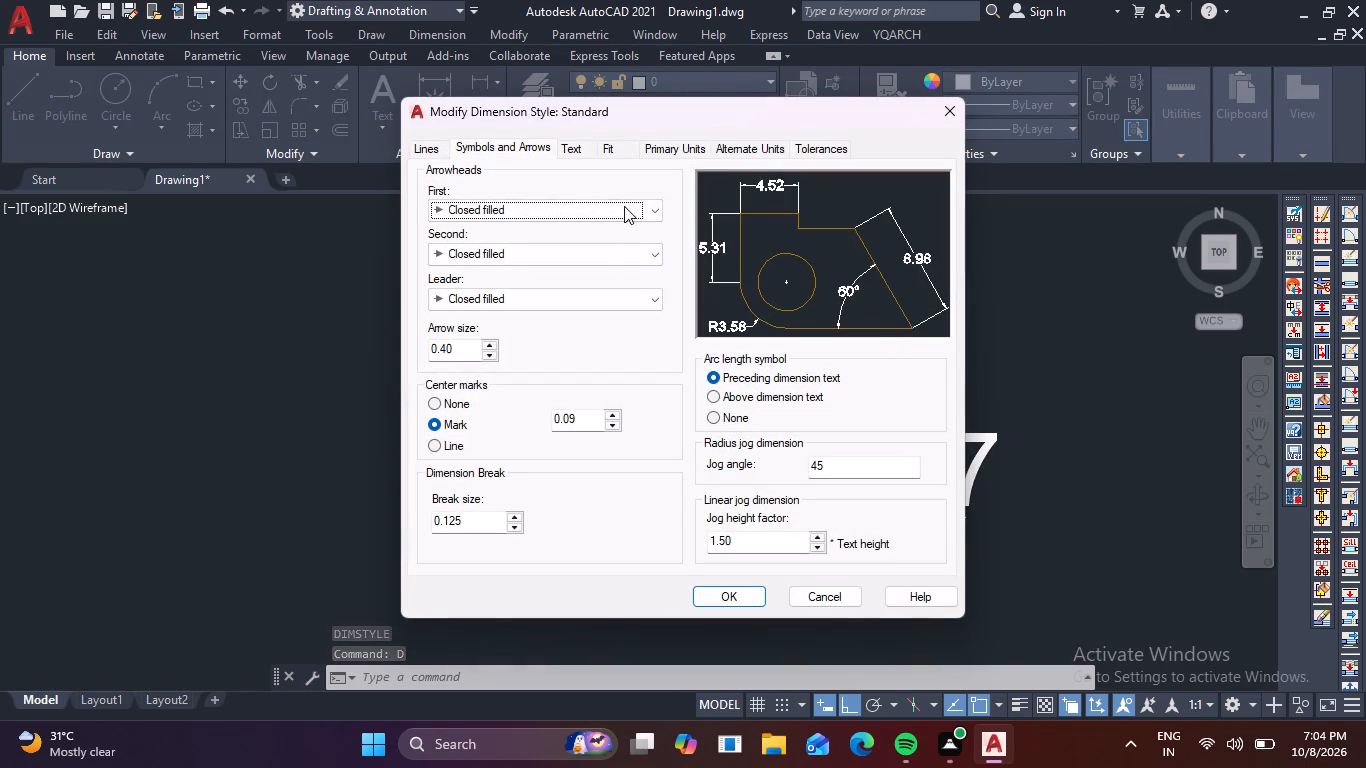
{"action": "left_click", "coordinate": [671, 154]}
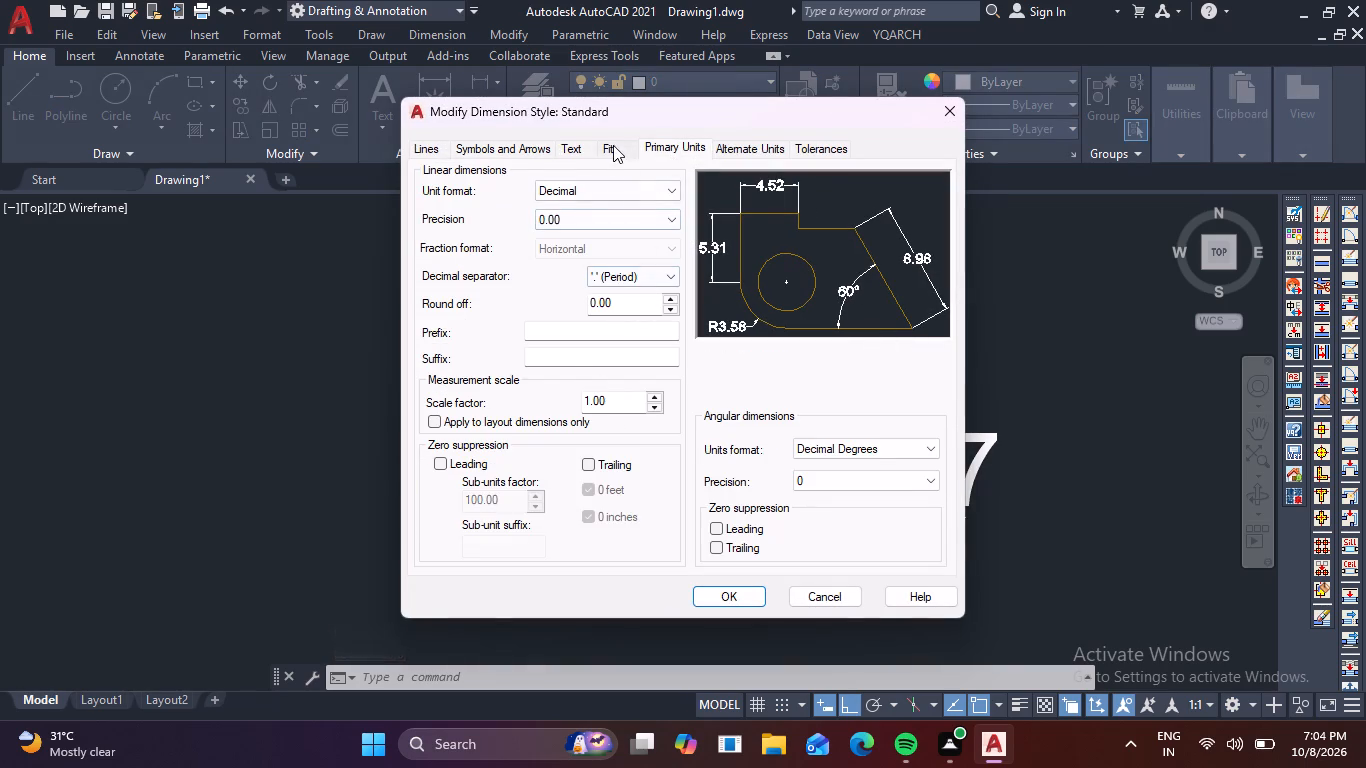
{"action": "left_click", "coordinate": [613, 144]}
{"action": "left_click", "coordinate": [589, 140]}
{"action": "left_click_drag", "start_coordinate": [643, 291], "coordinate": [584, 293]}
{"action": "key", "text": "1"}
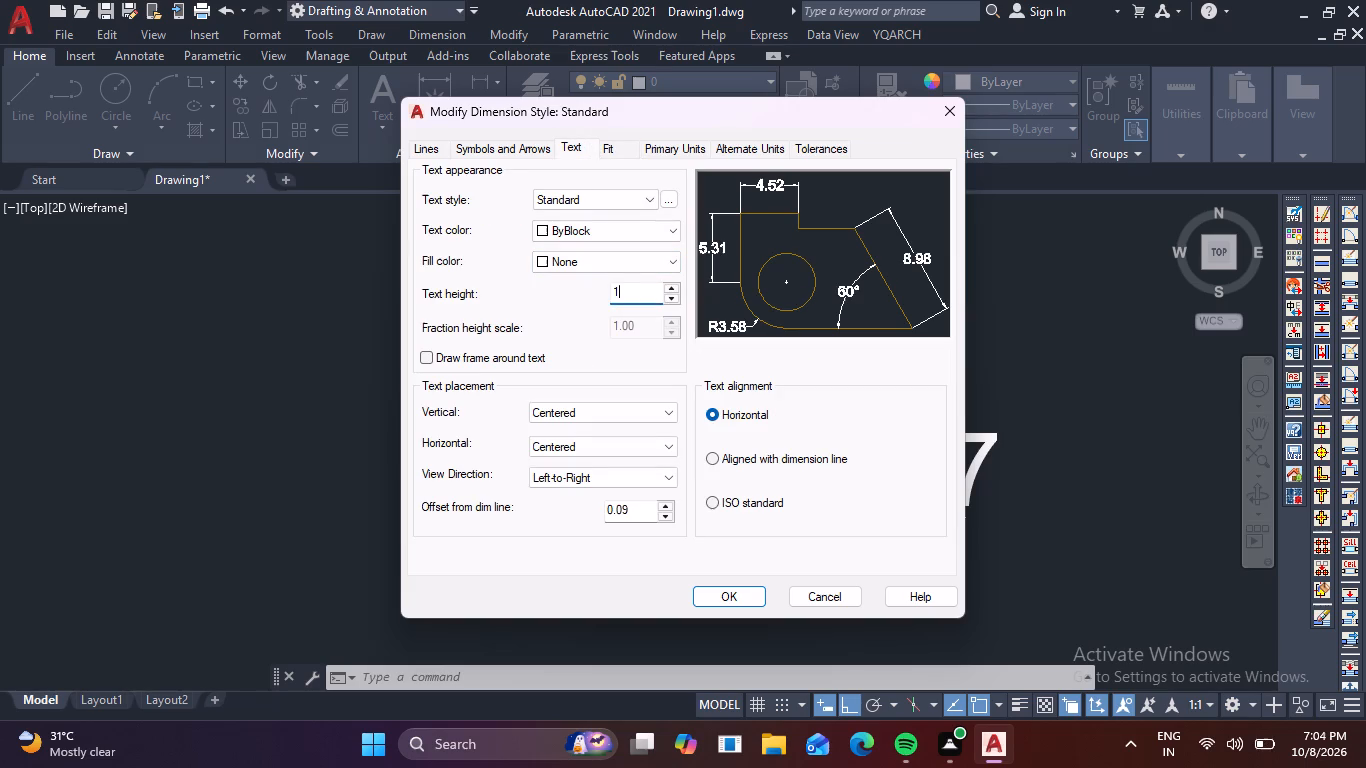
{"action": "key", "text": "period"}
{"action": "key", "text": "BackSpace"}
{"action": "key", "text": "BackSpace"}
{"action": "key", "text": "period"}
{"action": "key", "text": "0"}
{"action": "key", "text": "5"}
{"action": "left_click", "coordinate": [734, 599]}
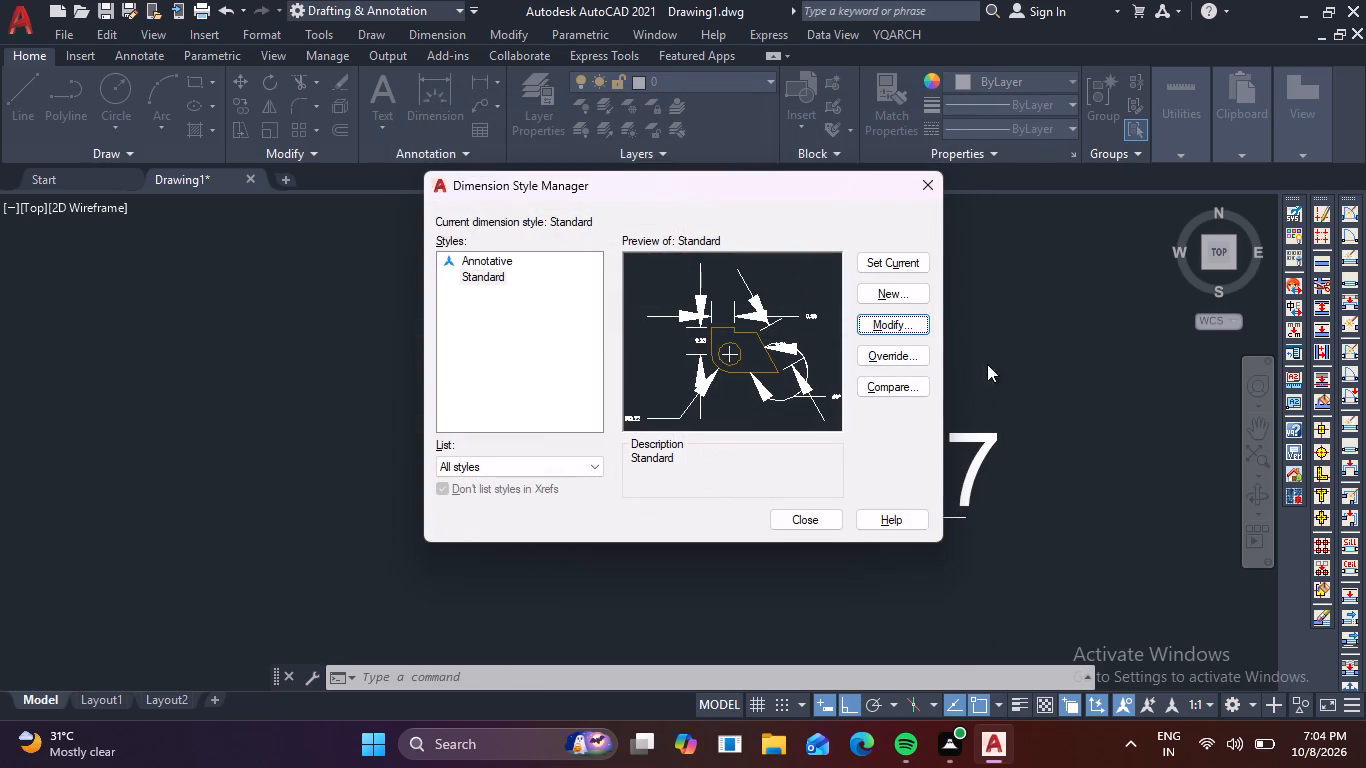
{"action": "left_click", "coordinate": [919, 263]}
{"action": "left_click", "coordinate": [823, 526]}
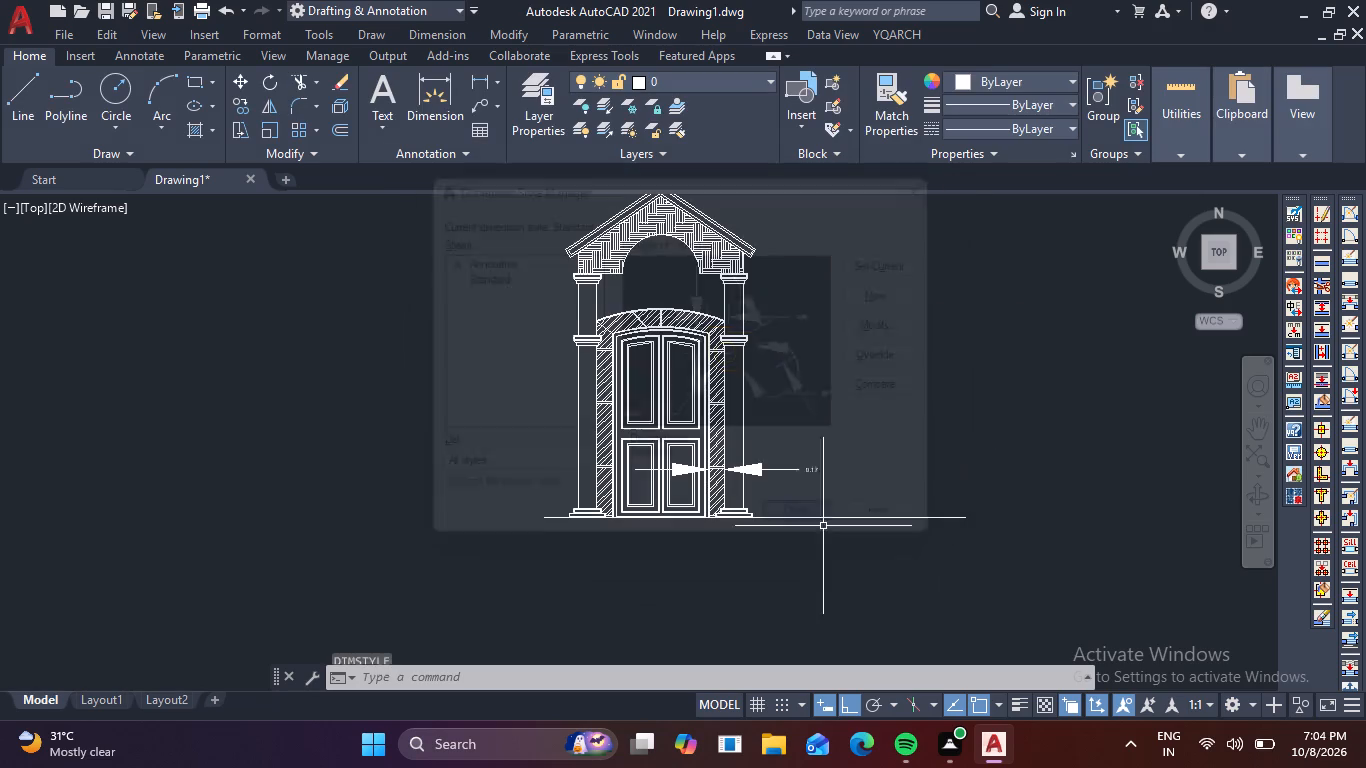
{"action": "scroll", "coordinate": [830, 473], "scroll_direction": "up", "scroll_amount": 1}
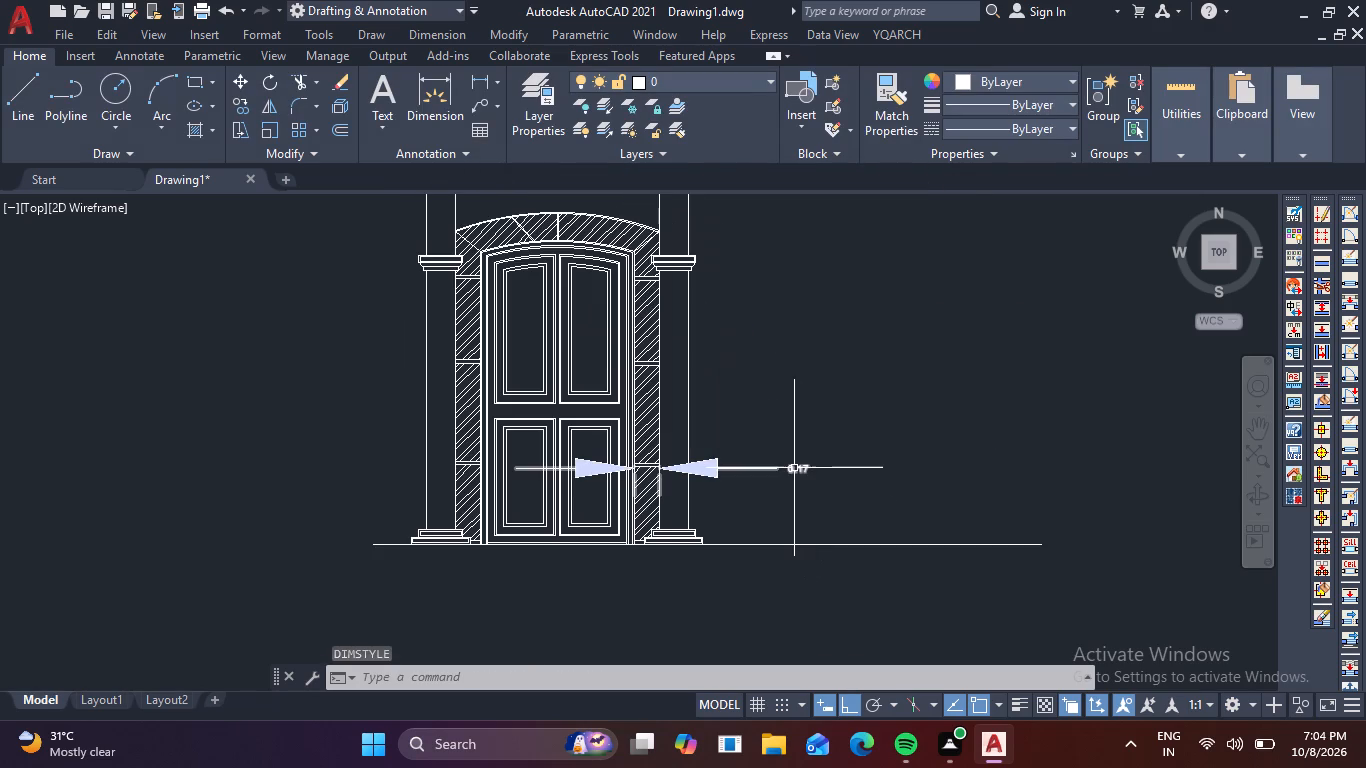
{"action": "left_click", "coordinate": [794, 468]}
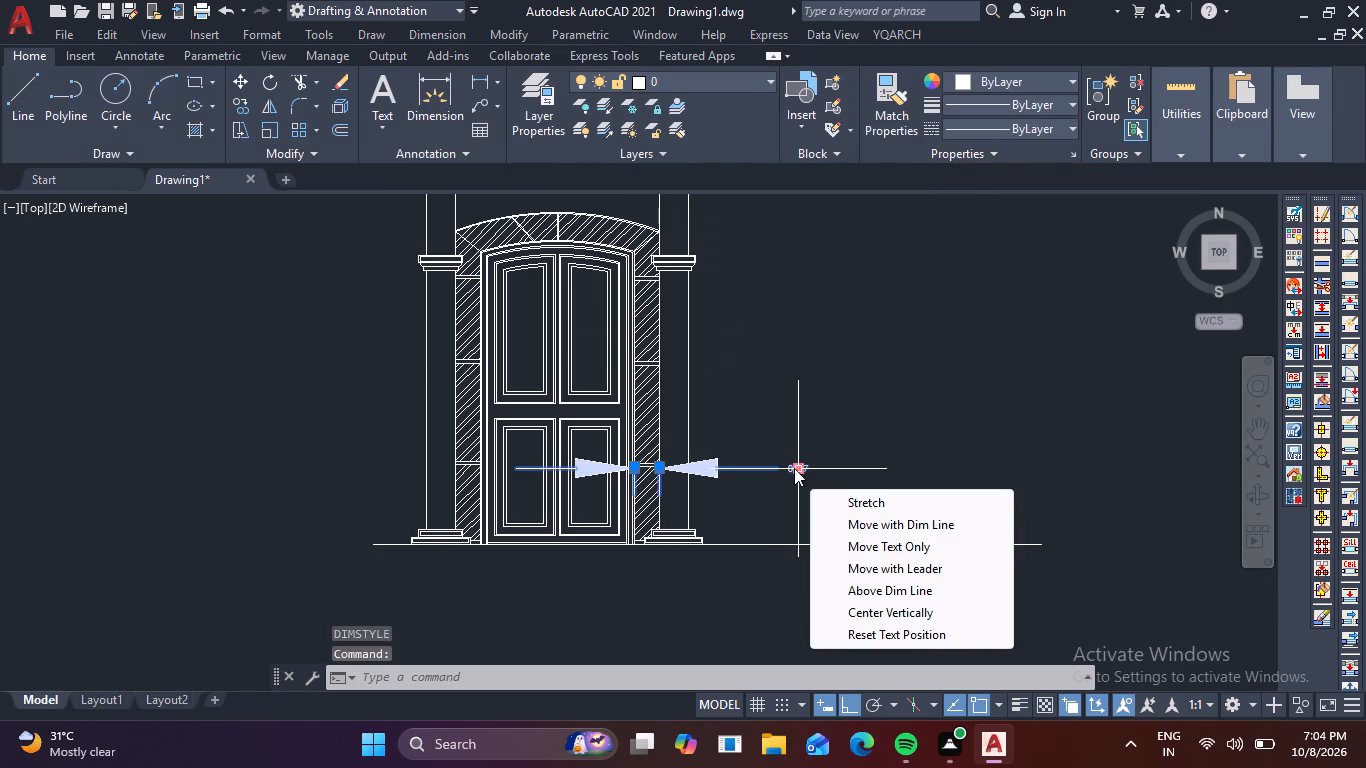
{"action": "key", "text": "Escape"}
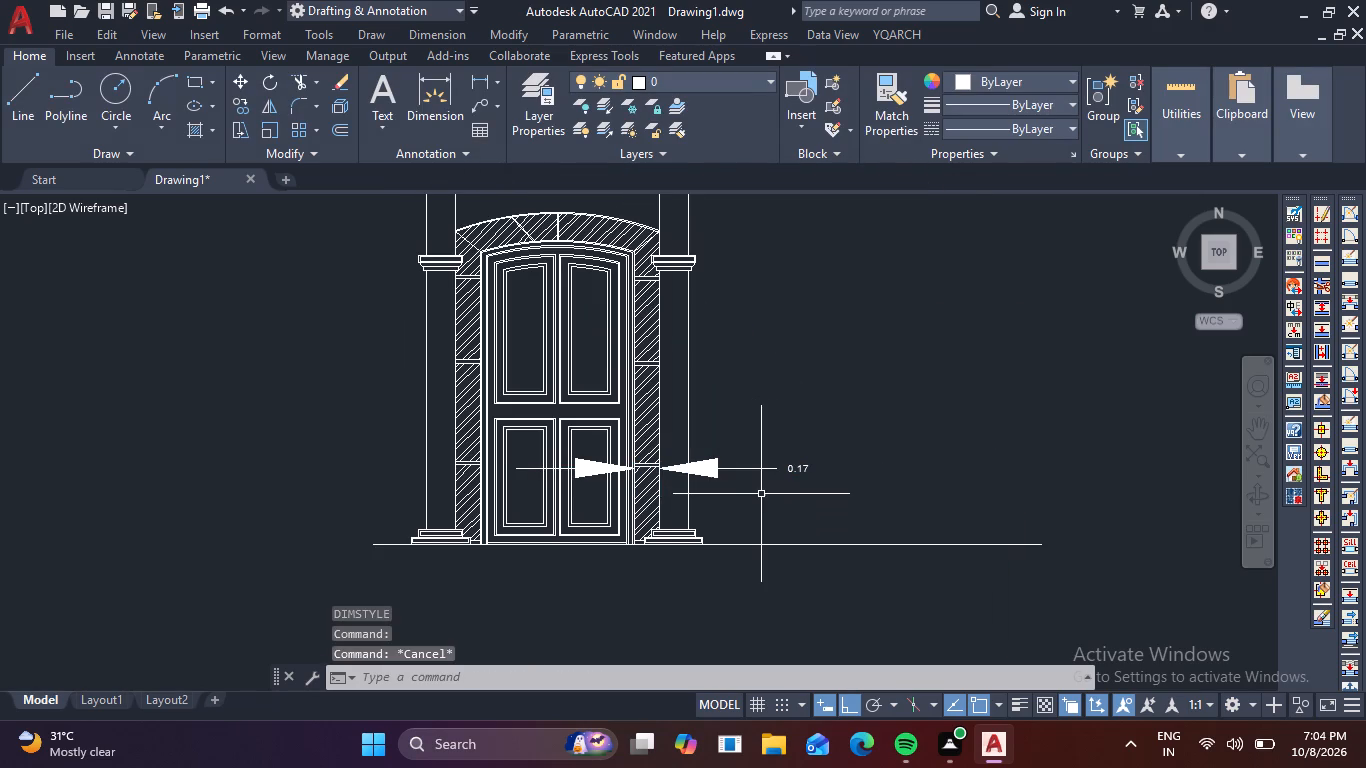
Modify the Standard dimension style's arrow size to 0.02.
{"action": "type", "text": "d"}
{"action": "key", "text": "space"}
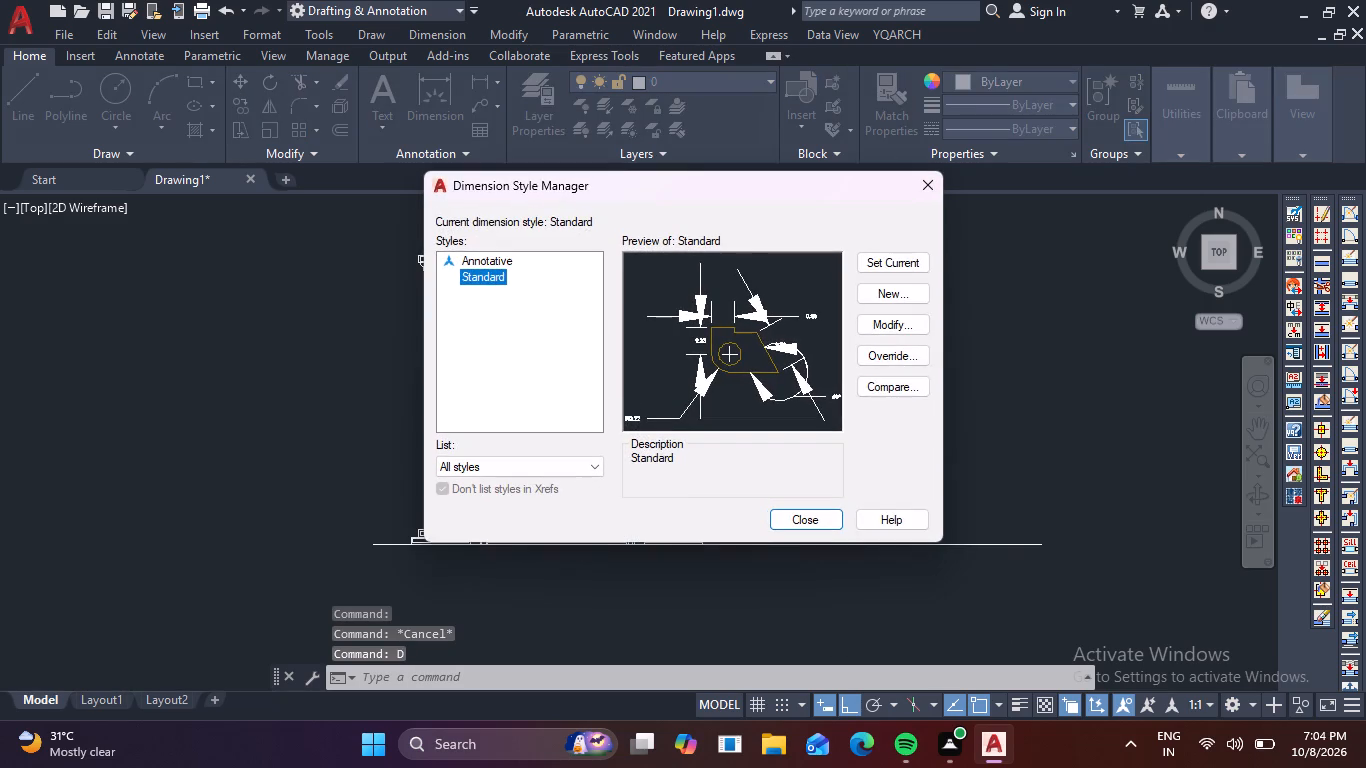
{"action": "left_click", "coordinate": [902, 328]}
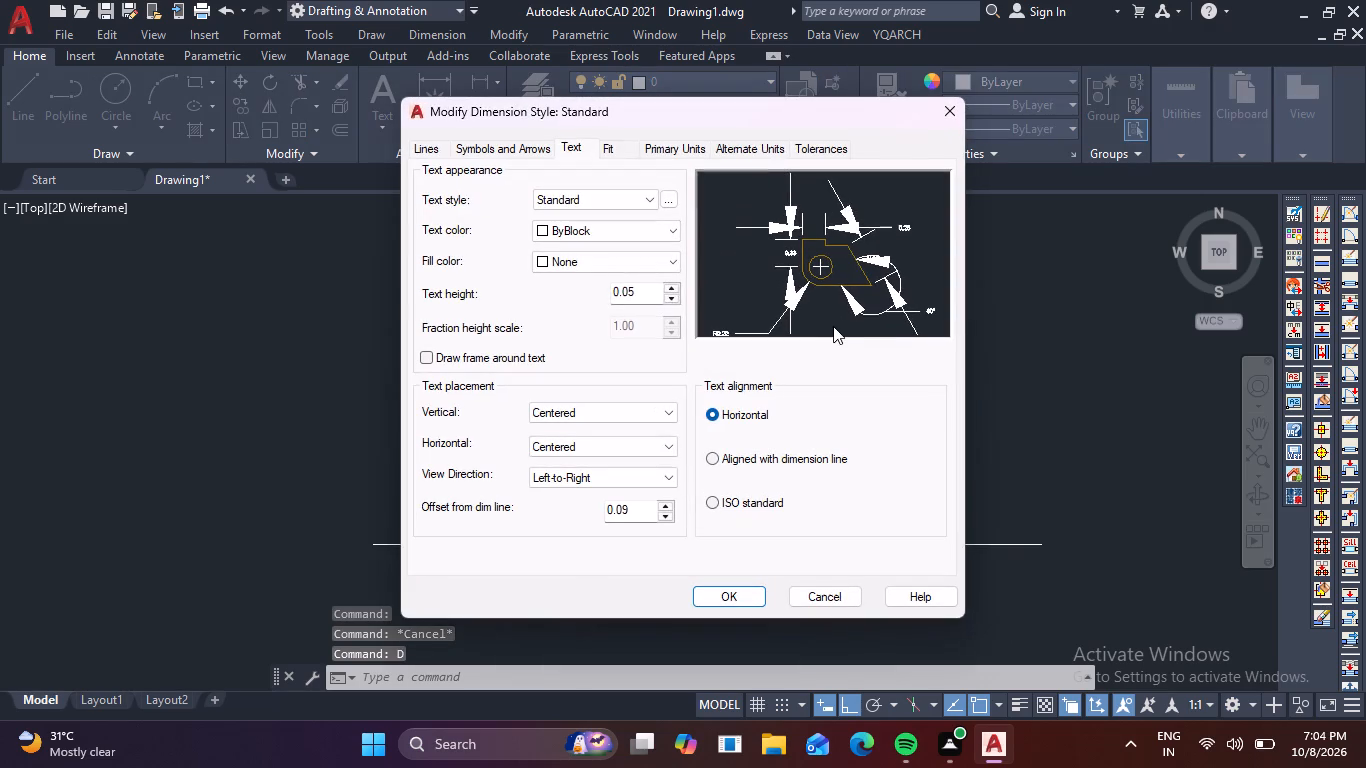
{"action": "left_click", "coordinate": [435, 151]}
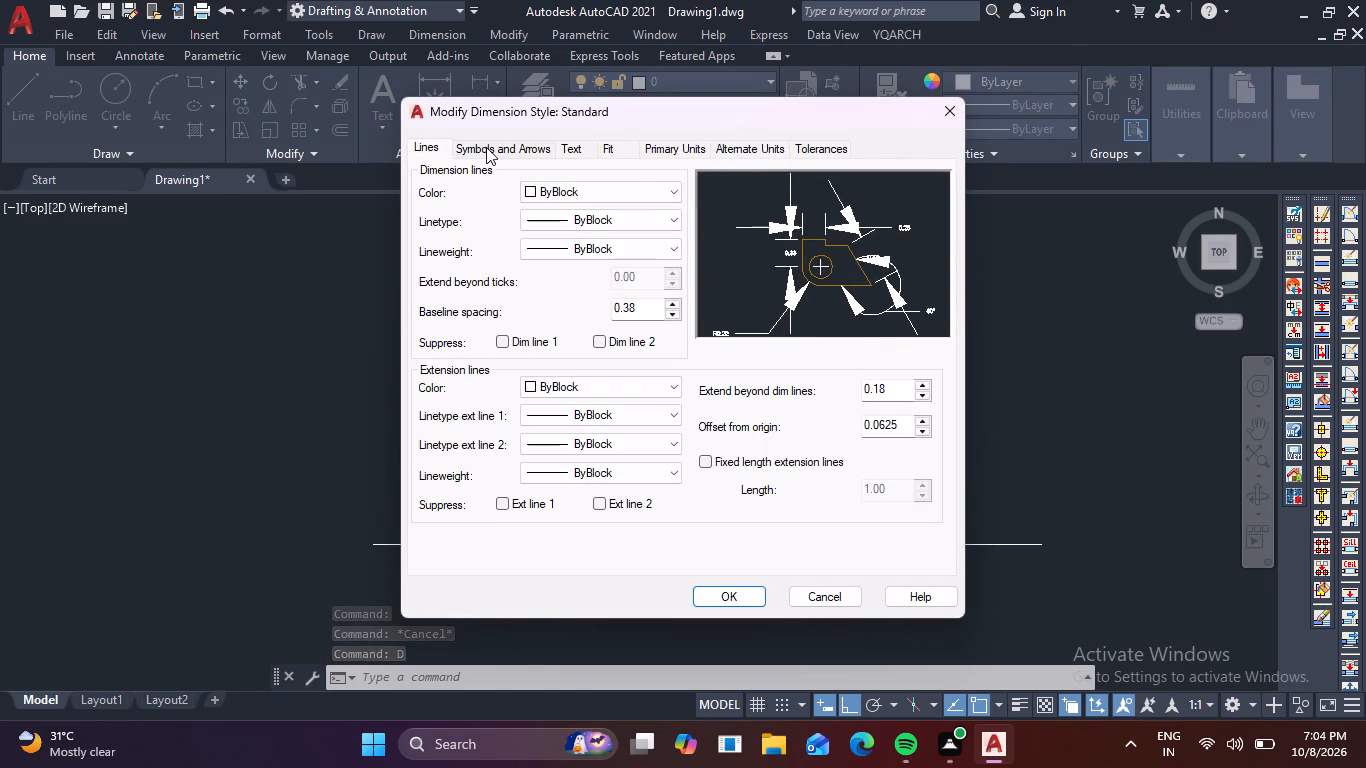
{"action": "left_click", "coordinate": [486, 147]}
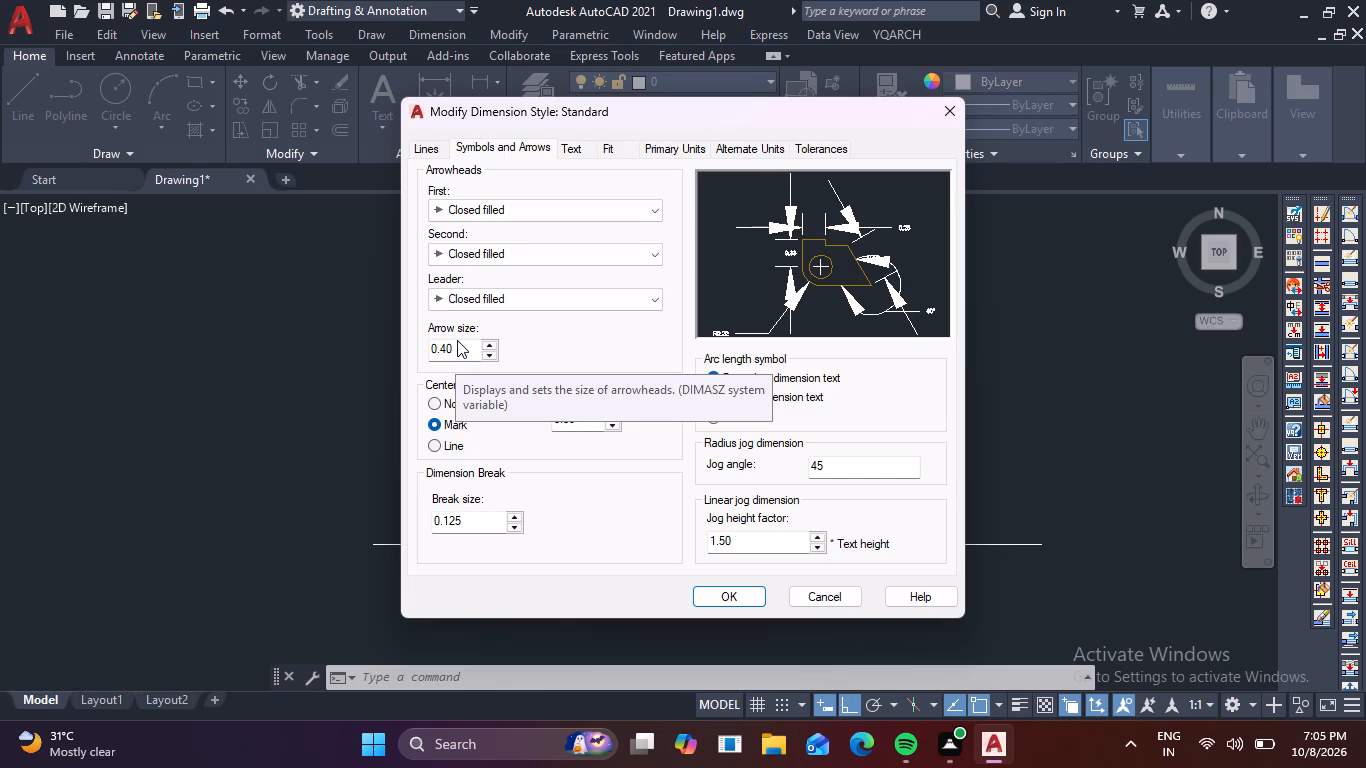
{"action": "left_click_drag", "start_coordinate": [459, 345], "coordinate": [355, 350]}
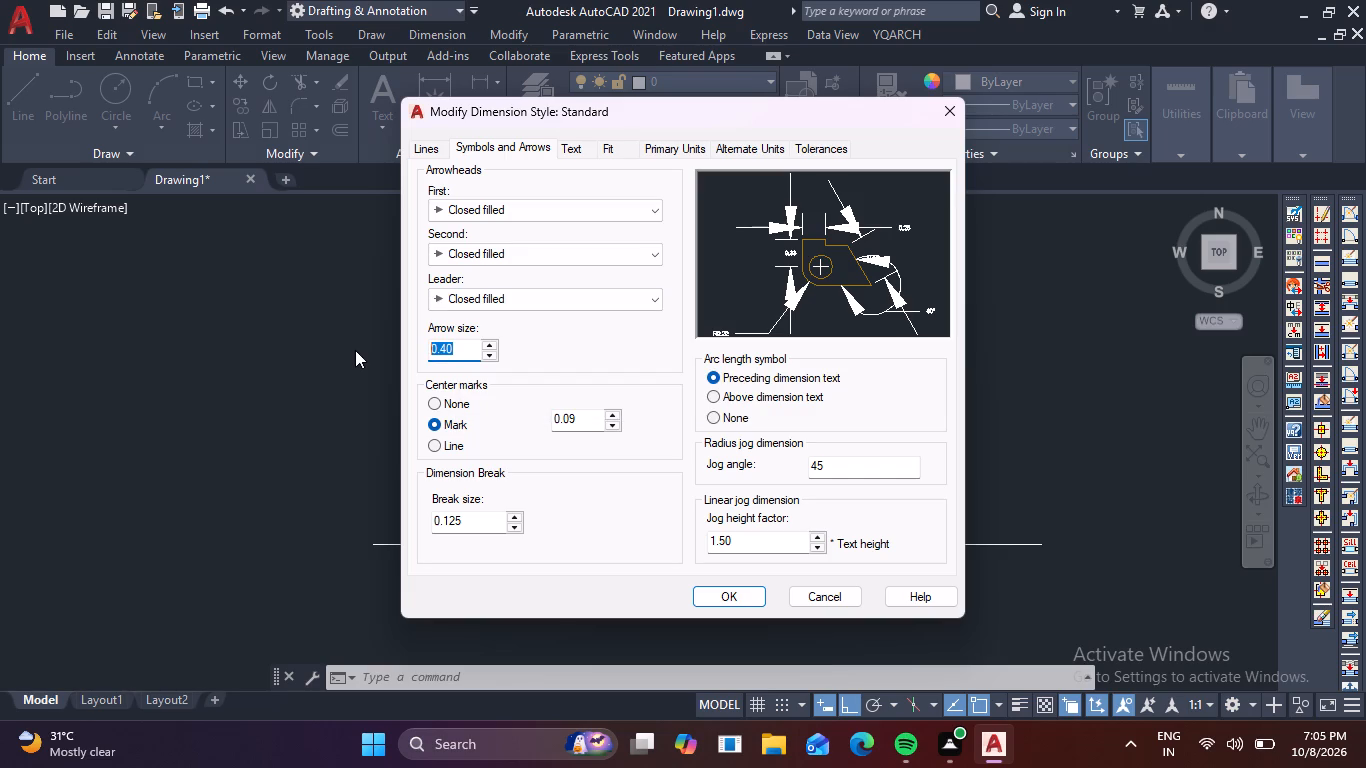
{"action": "type", "text": ".0"}
{"action": "key", "text": "2"}
Set the Standard style's text height to 0.07, accept the changes and make the style current.
{"action": "left_click", "coordinate": [569, 148]}
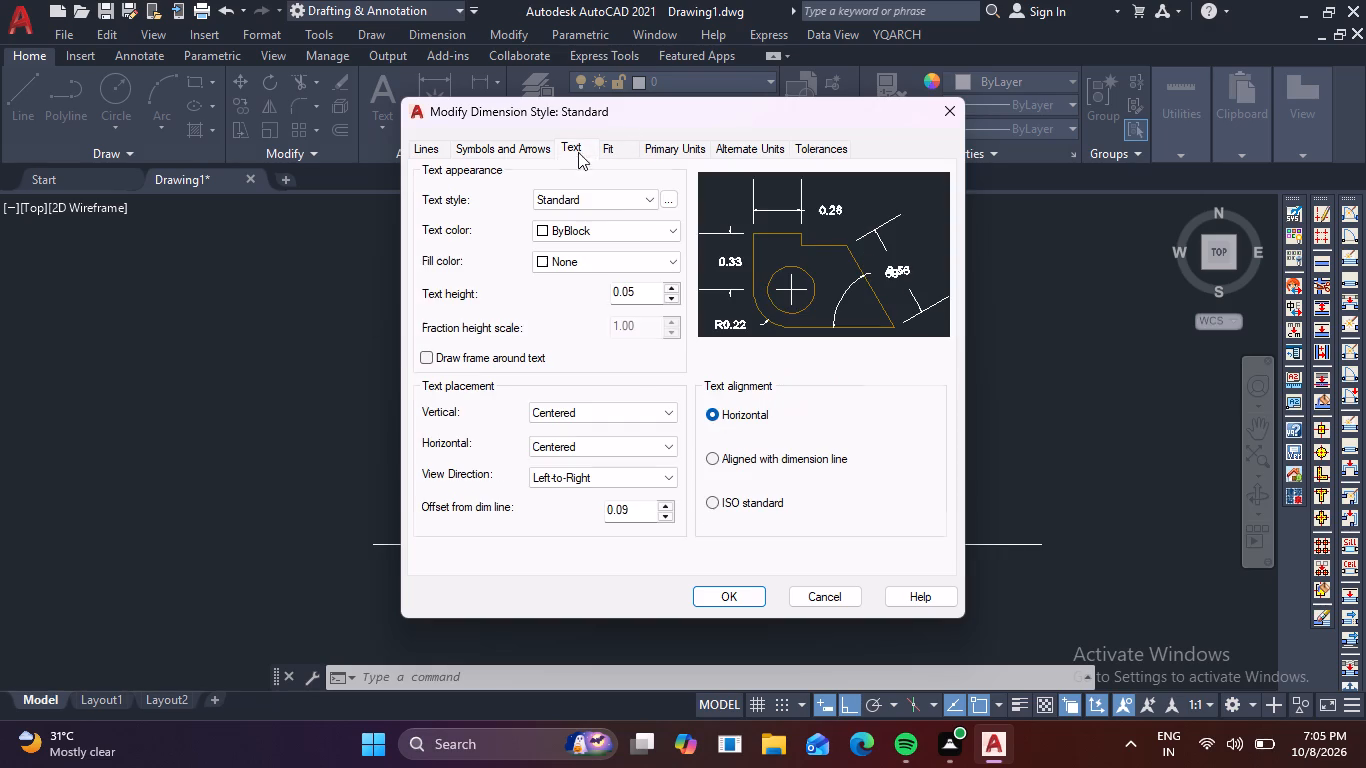
{"action": "left_click_drag", "start_coordinate": [637, 295], "coordinate": [550, 295]}
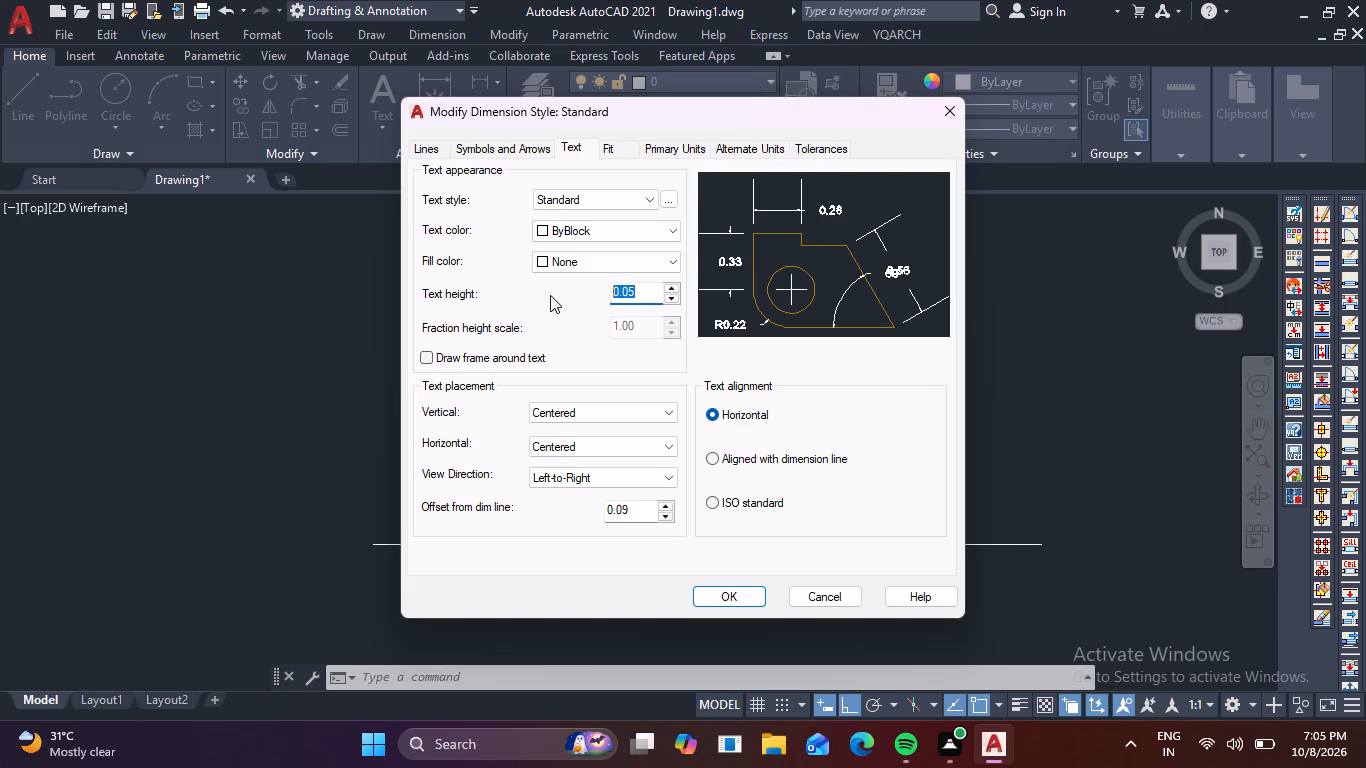
{"action": "type", "text": ".0"}
{"action": "key", "text": "7"}
{"action": "left_click", "coordinate": [745, 594]}
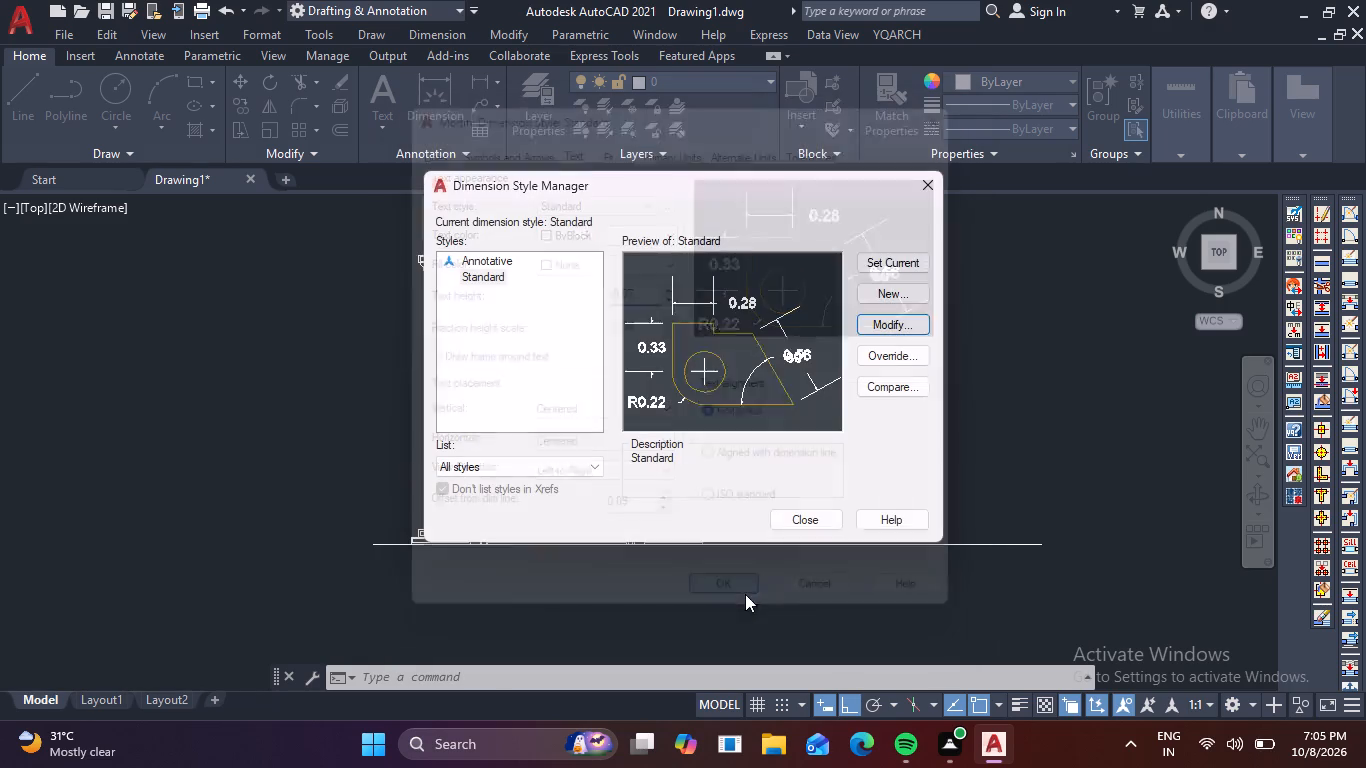
{"action": "left_click", "coordinate": [909, 262]}
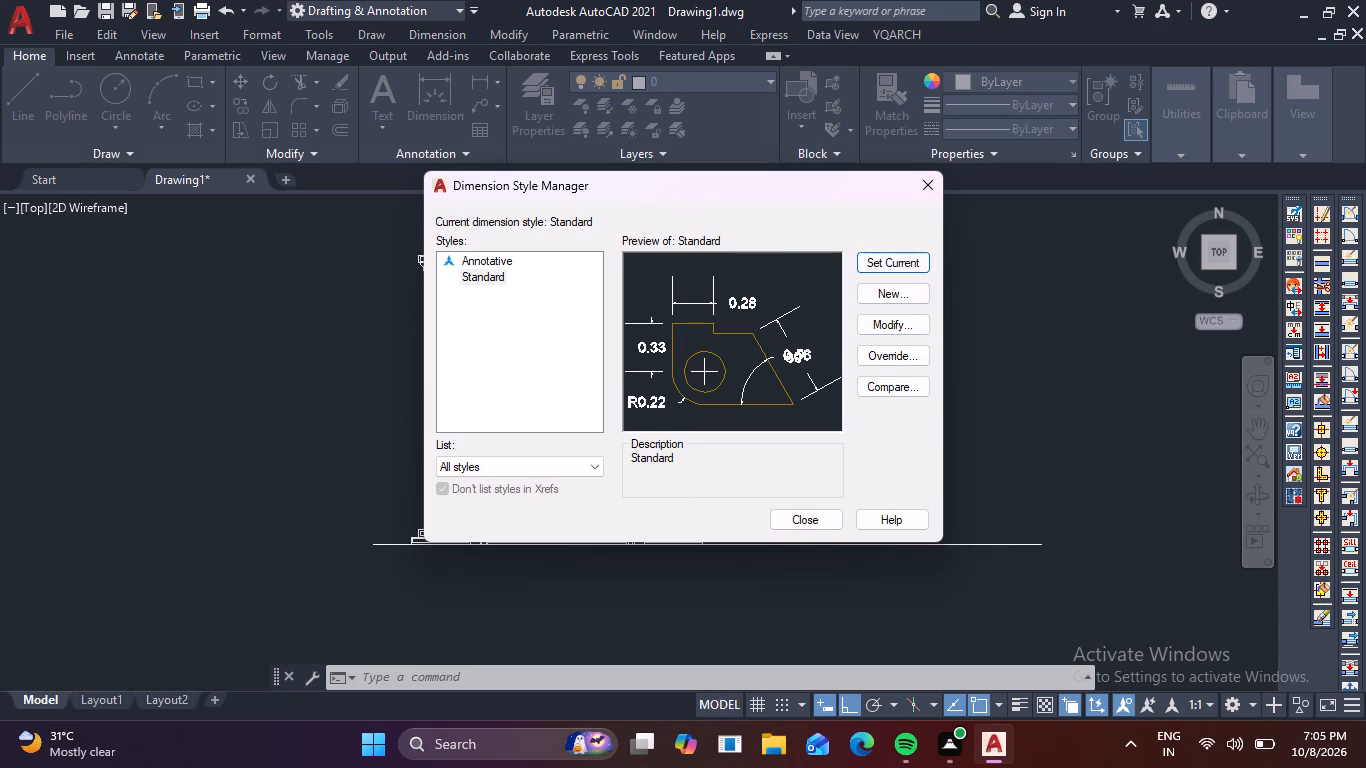
{"action": "left_click", "coordinate": [806, 522]}
{"action": "scroll", "coordinate": [654, 493], "scroll_direction": "up", "scroll_amount": 1}
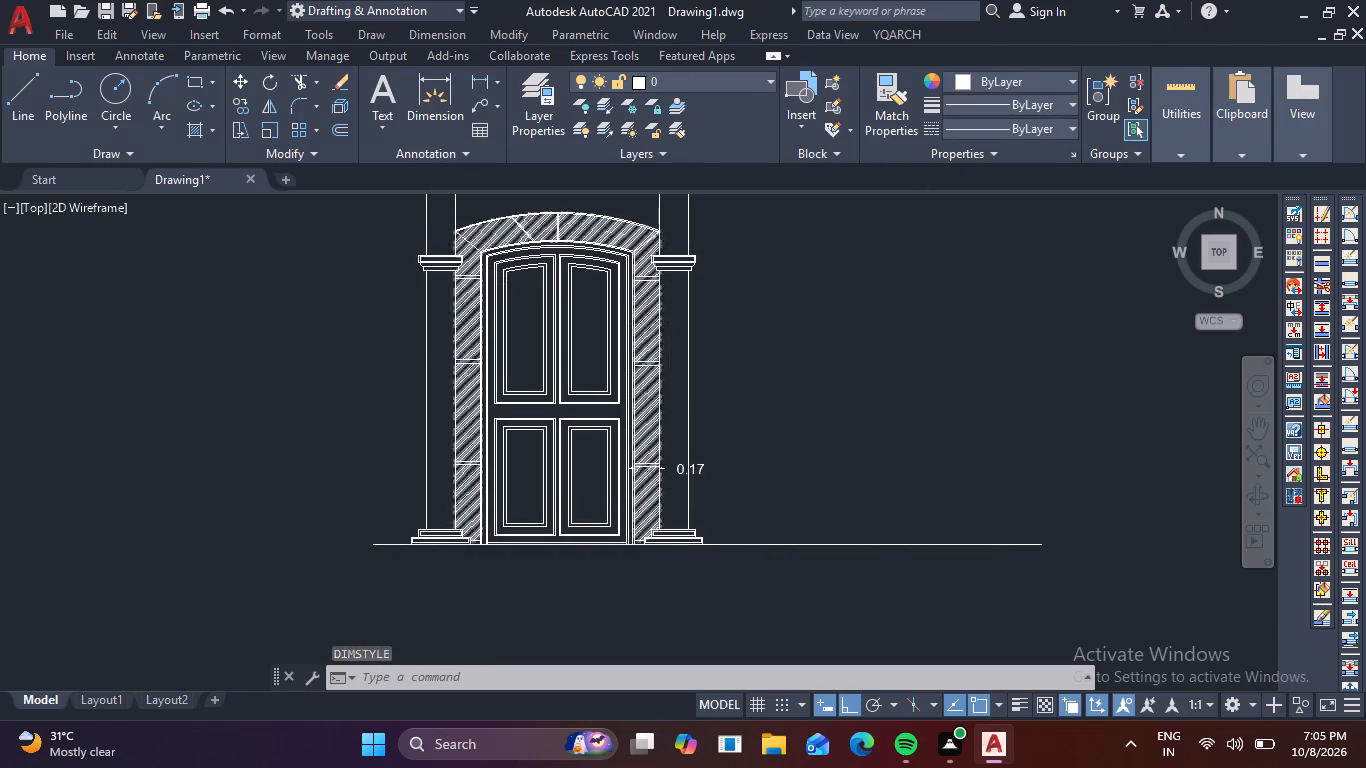
{"action": "scroll", "coordinate": [654, 493], "scroll_direction": "up", "scroll_amount": 1}
{"action": "key", "text": "space"}
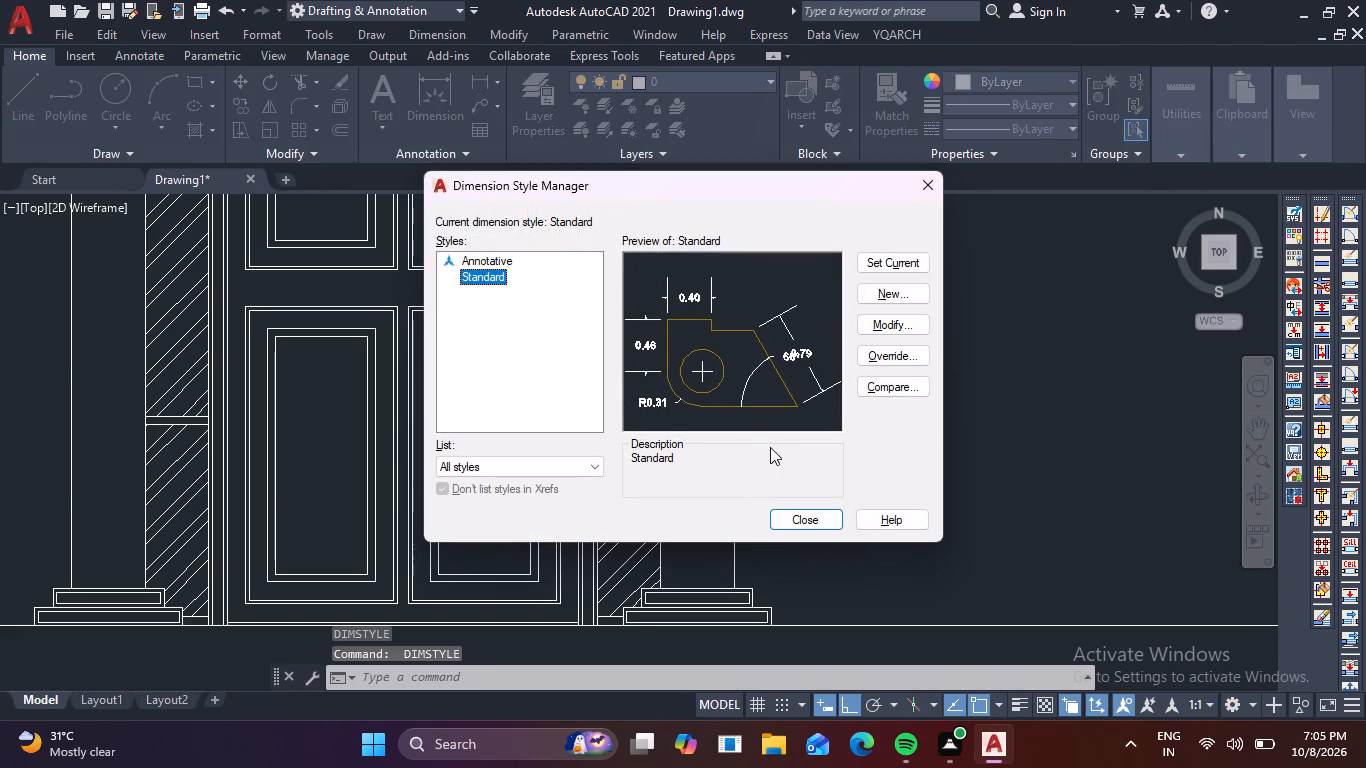
{"action": "left_click", "coordinate": [938, 183]}
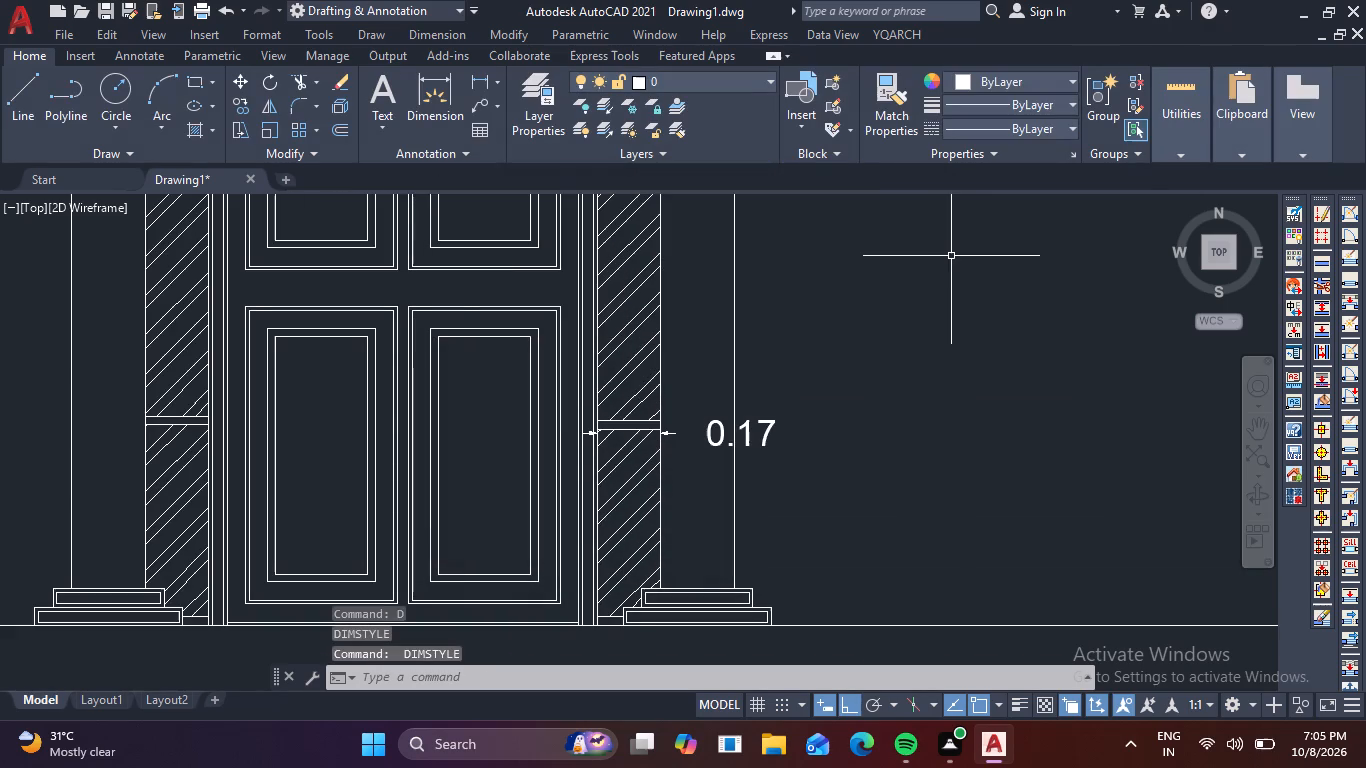
Add a vertical linear dimension over the full height of the right column's lower capital, placed just outside the column.
{"action": "type", "text": "dli"}
{"action": "key", "text": "space"}
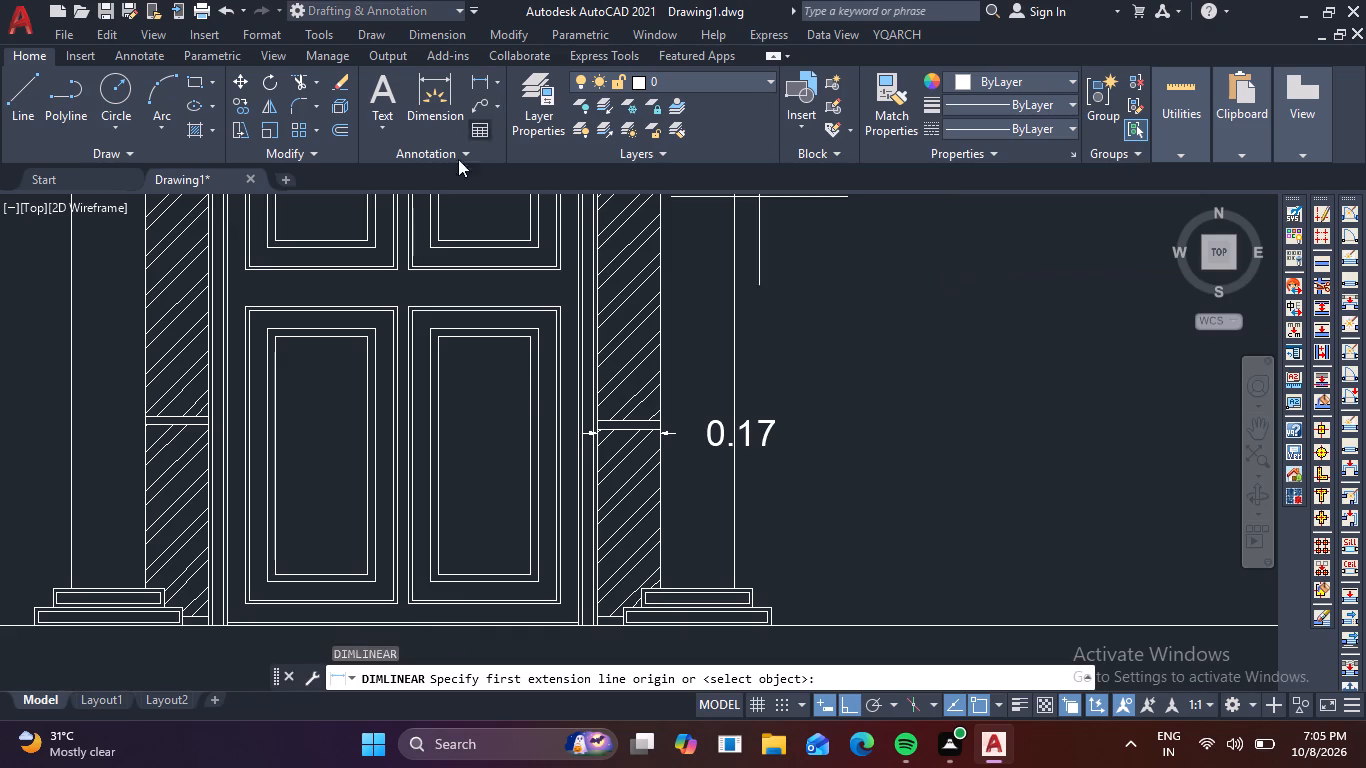
{"action": "middle_click_drag", "start_coordinate": [500, 359], "coordinate": [512, 565]}
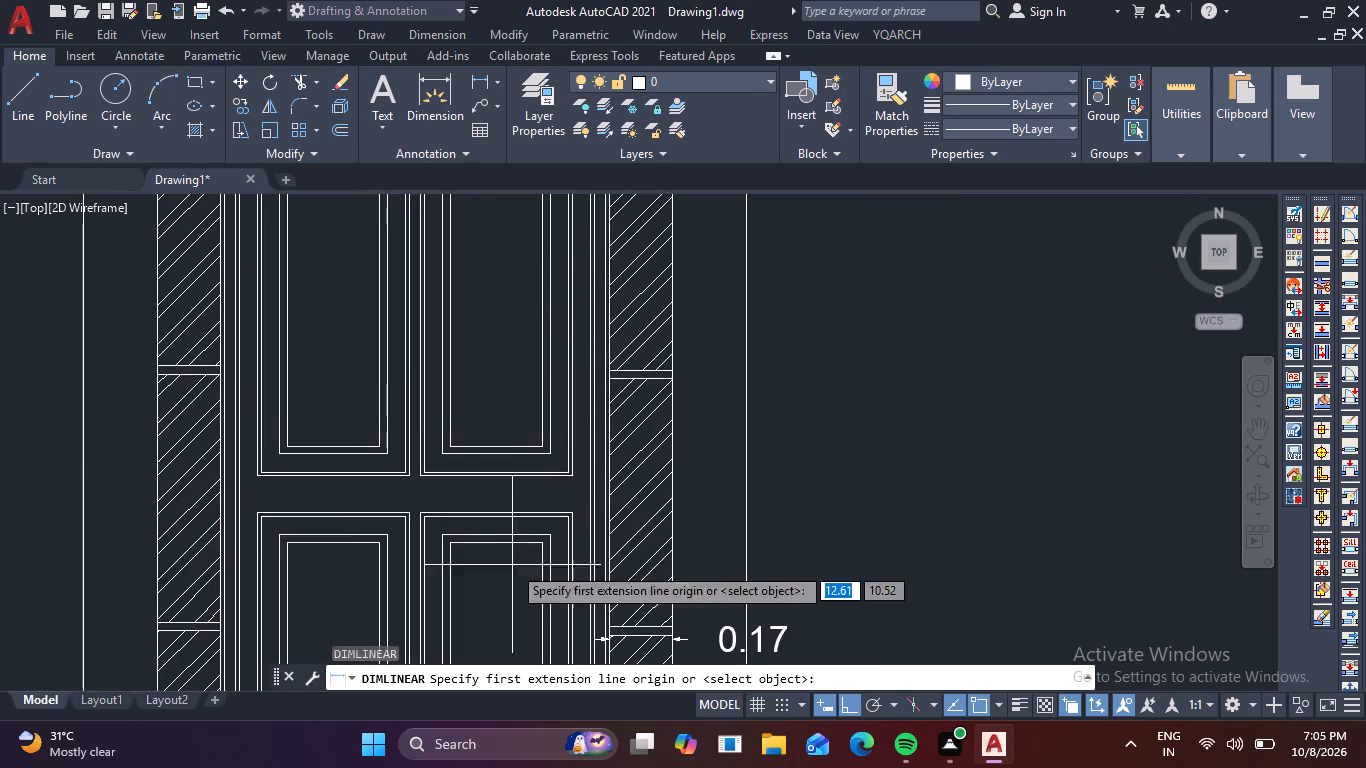
{"action": "scroll", "coordinate": [472, 446], "scroll_direction": "down", "scroll_amount": 2}
{"action": "scroll", "coordinate": [639, 338], "scroll_direction": "up", "scroll_amount": 3}
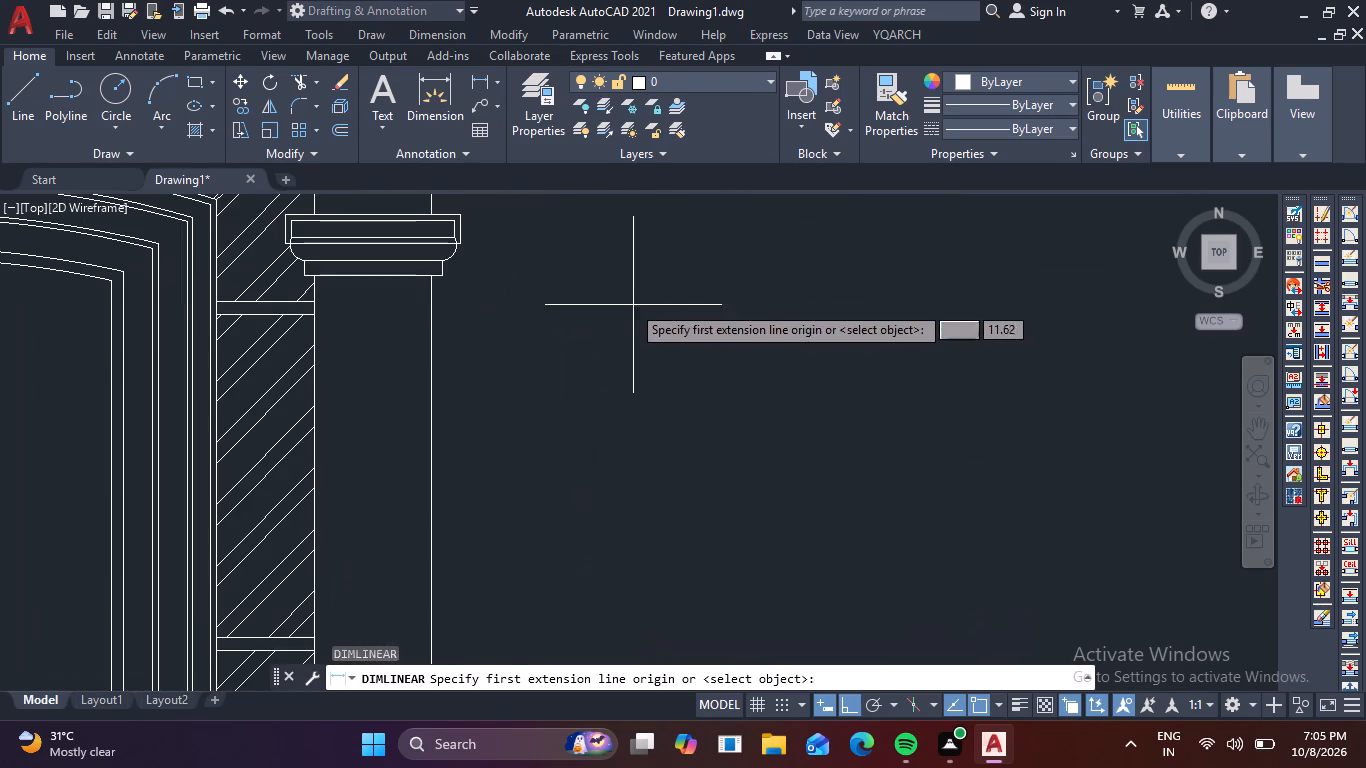
{"action": "left_click", "coordinate": [443, 278]}
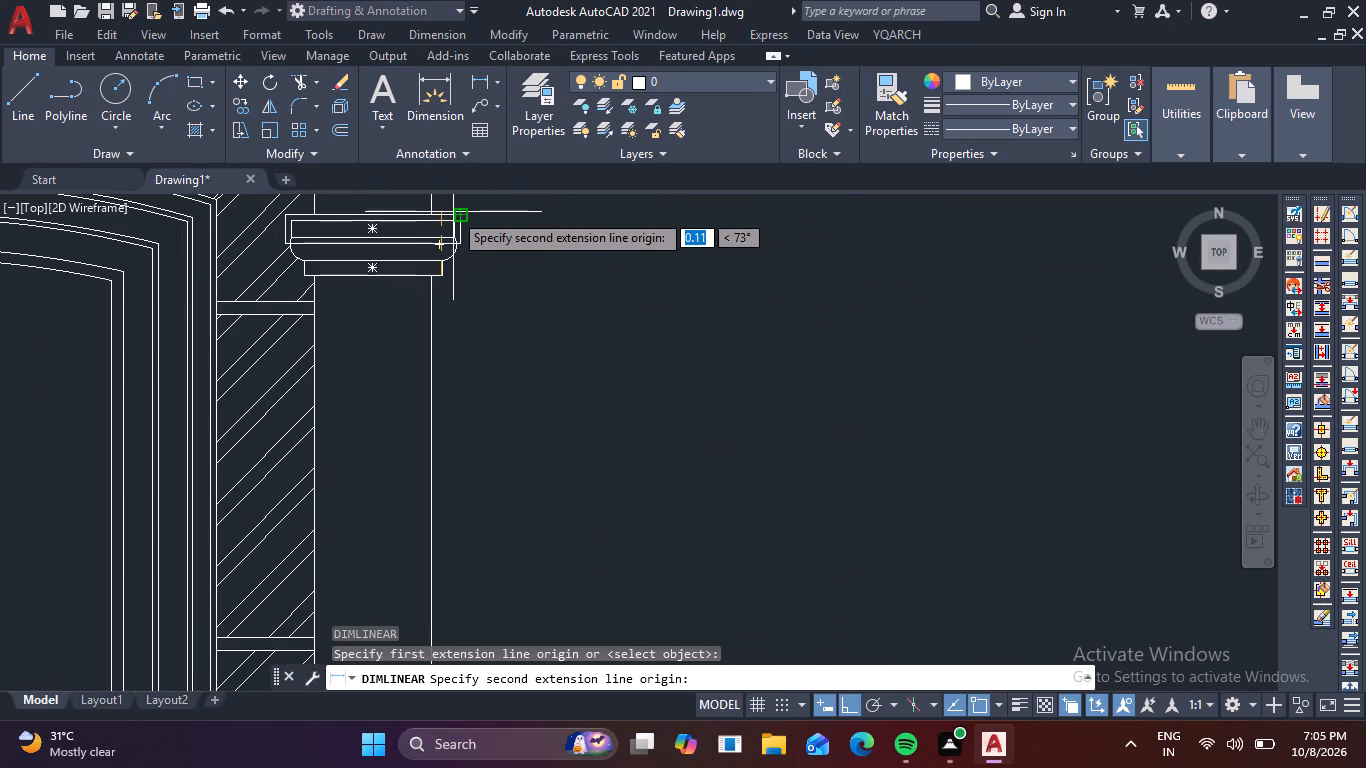
{"action": "left_click", "coordinate": [444, 217]}
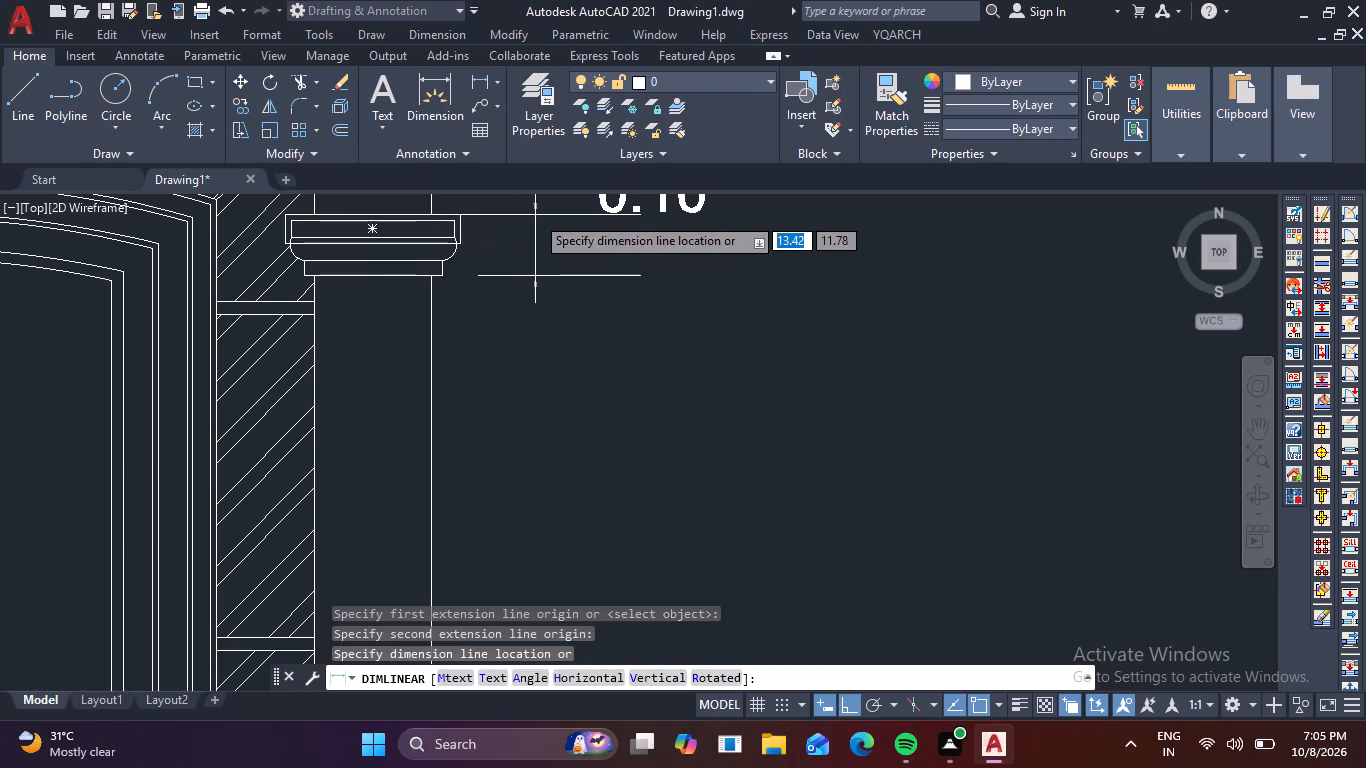
{"action": "left_click", "coordinate": [544, 235]}
{"action": "scroll", "coordinate": [549, 250], "scroll_direction": "down", "scroll_amount": 1}
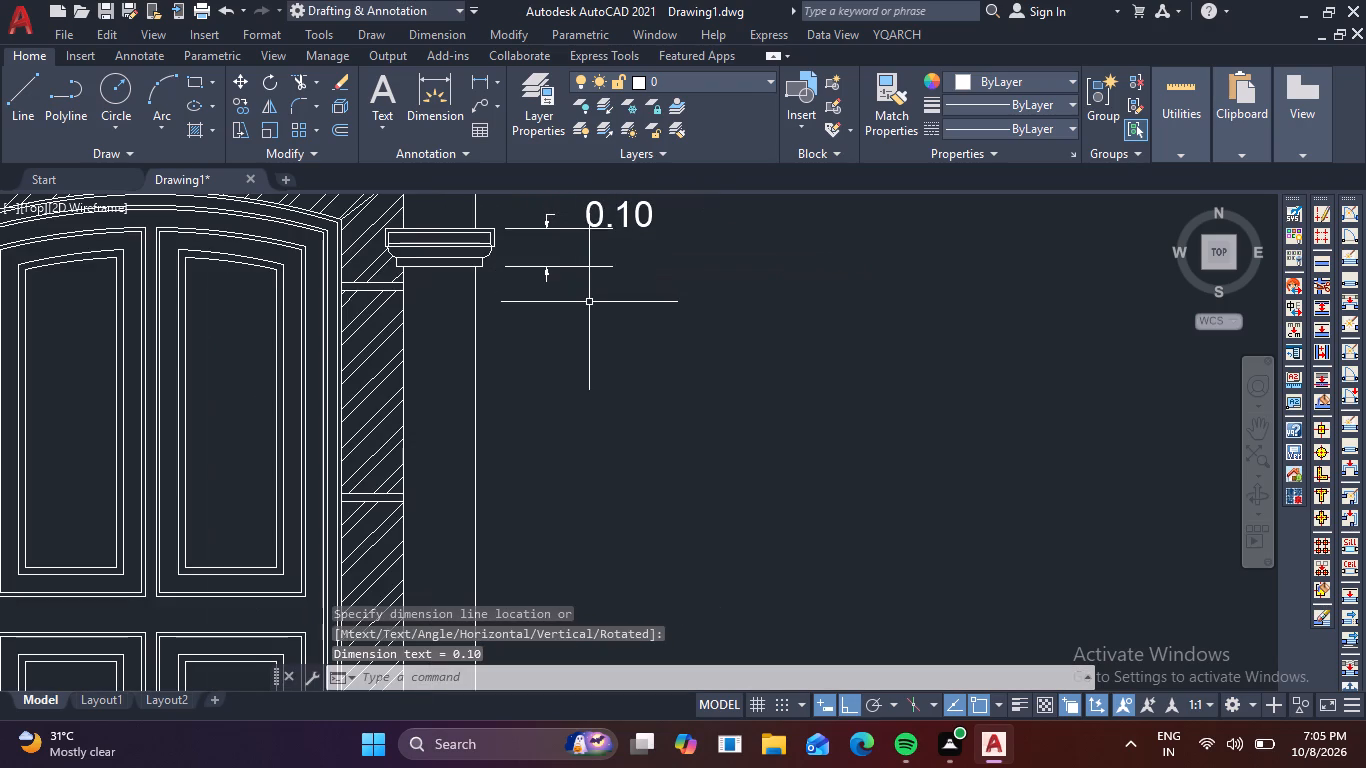
Add a vertical linear dimension of the right column's shaft, from the top of its base to the lower capital's underside, aligned outside the column.
{"action": "middle_click_drag", "start_coordinate": [589, 305], "coordinate": [620, 344]}
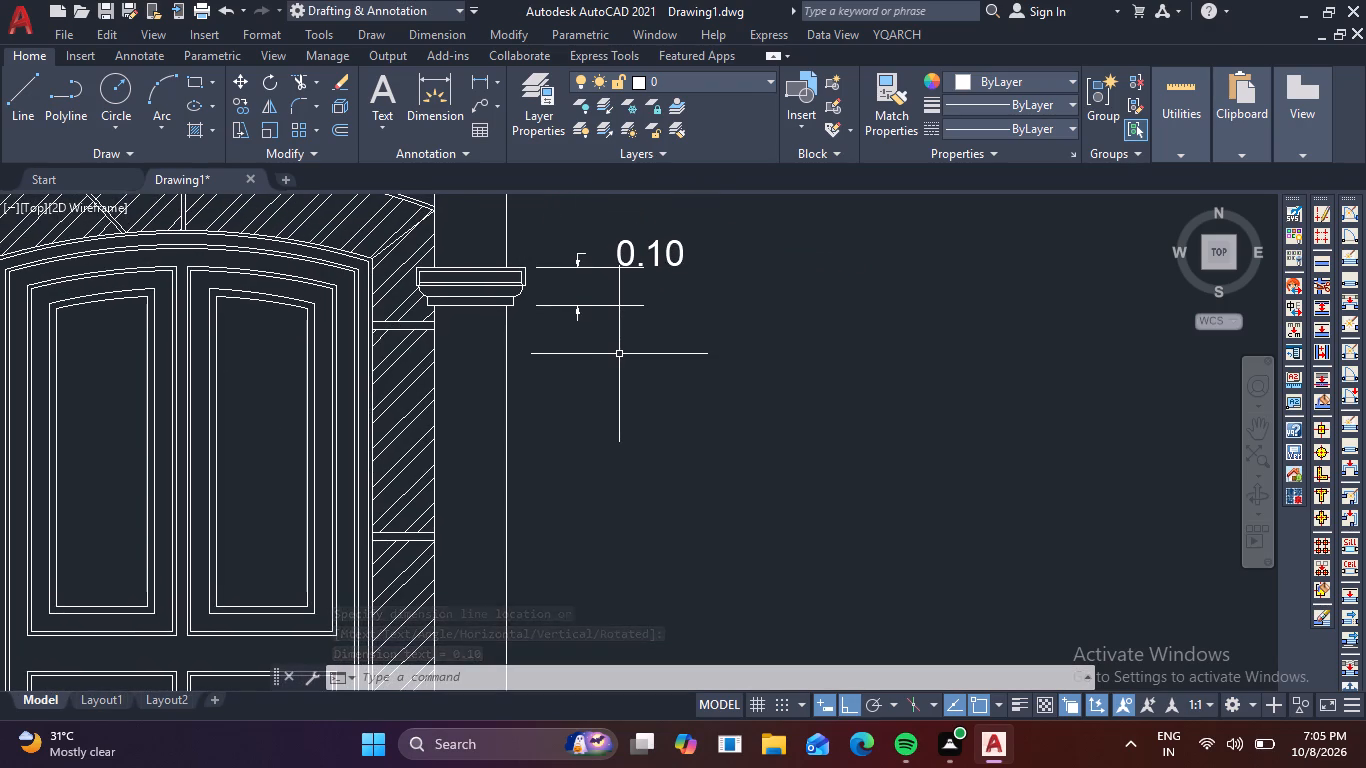
{"action": "key", "text": "space"}
{"action": "middle_click_drag", "start_coordinate": [624, 396], "coordinate": [643, 333]}
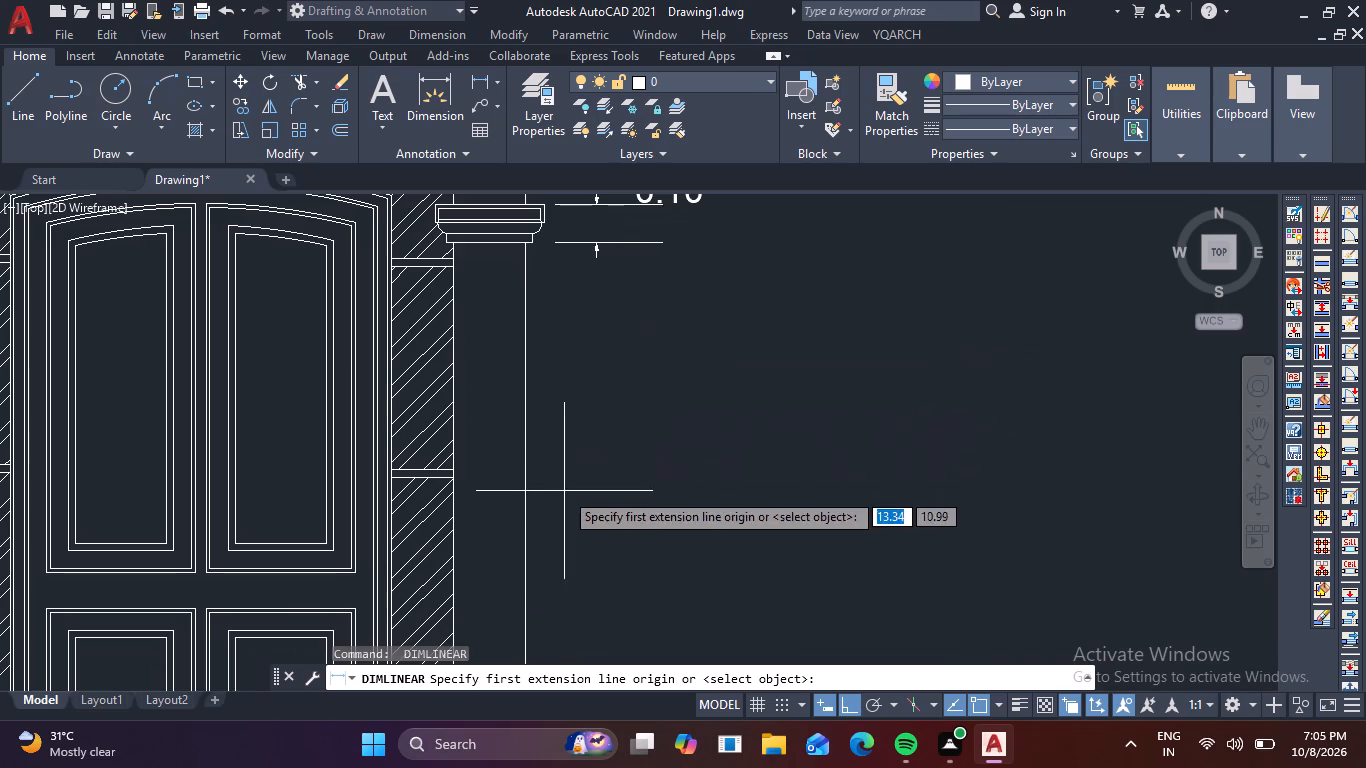
{"action": "middle_click_drag", "start_coordinate": [571, 488], "coordinate": [610, 239]}
{"action": "middle_click_drag", "start_coordinate": [642, 511], "coordinate": [639, 362]}
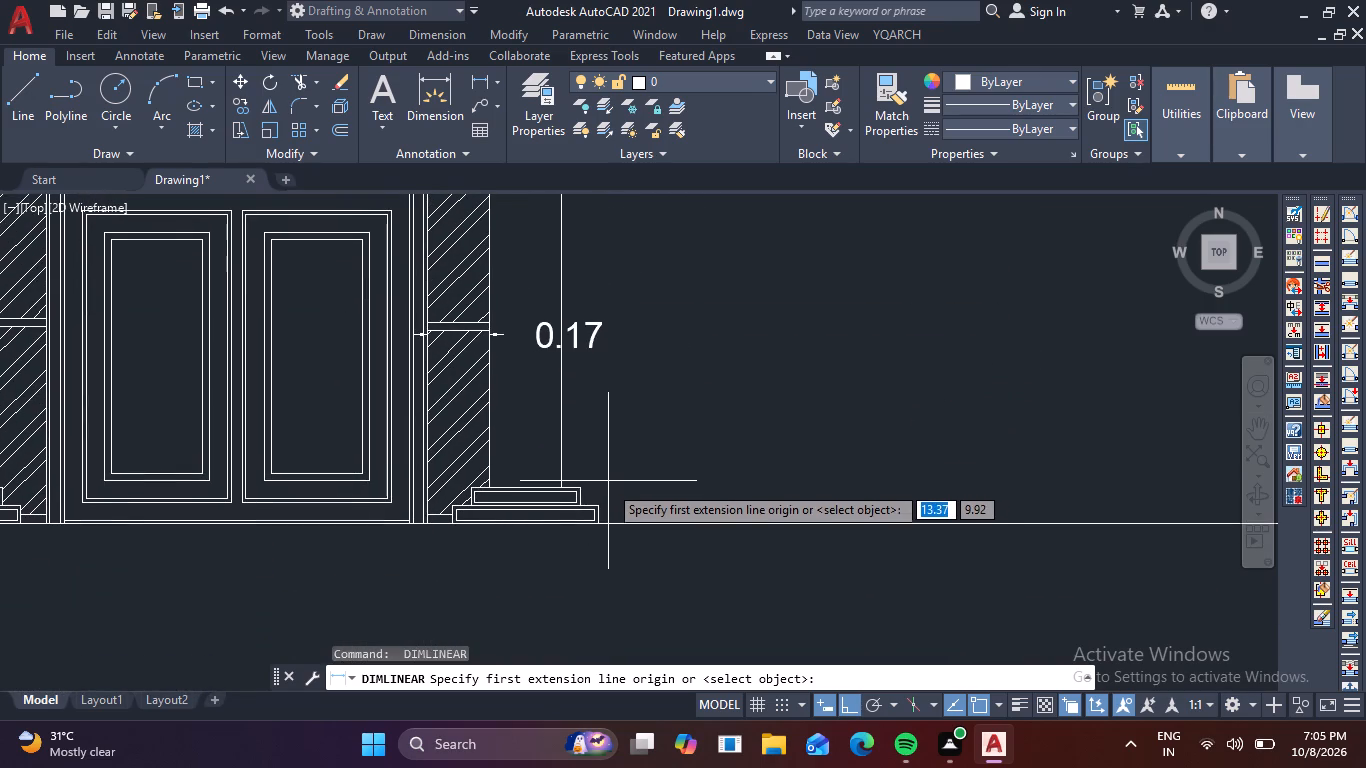
{"action": "left_click", "coordinate": [559, 483]}
{"action": "middle_click_drag", "start_coordinate": [618, 391], "coordinate": [641, 543]}
{"action": "scroll", "coordinate": [641, 539], "scroll_direction": "down", "scroll_amount": 2}
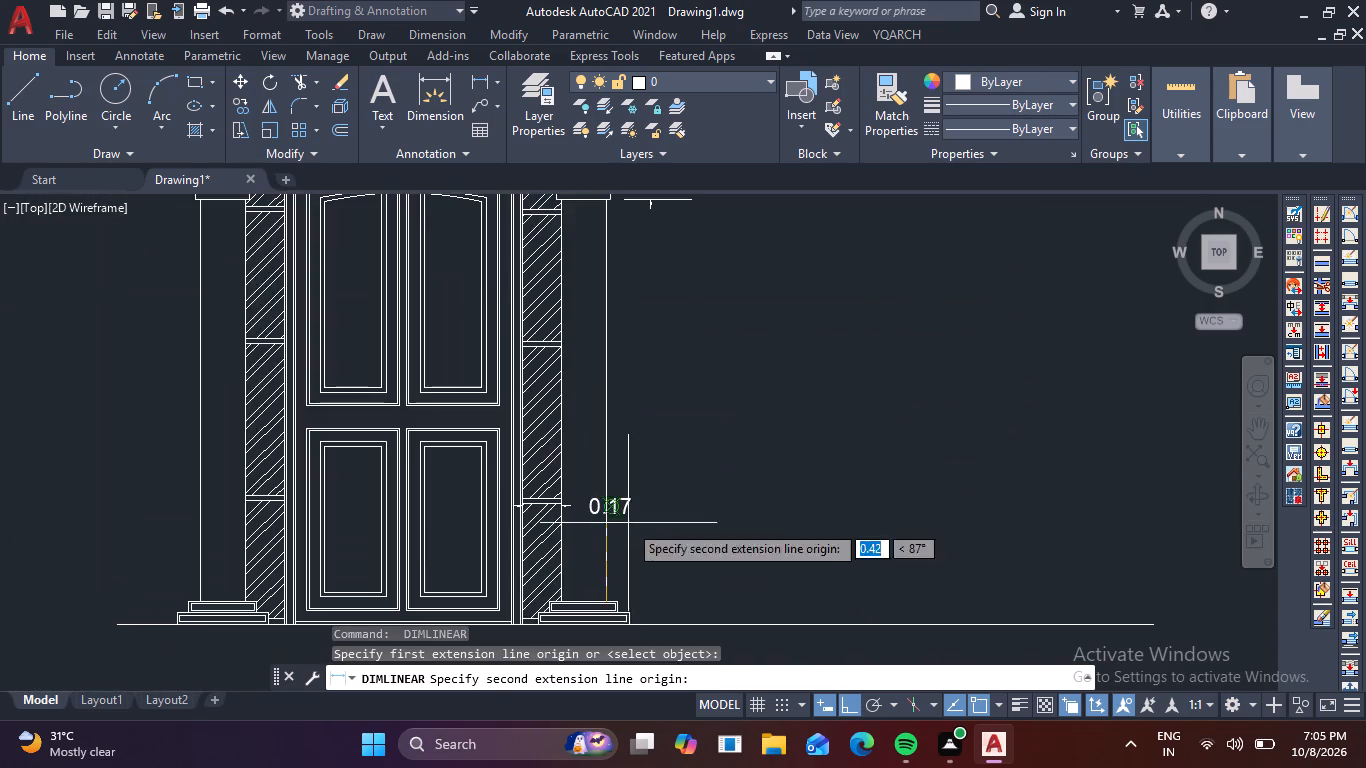
{"action": "scroll", "coordinate": [628, 523], "scroll_direction": "down", "scroll_amount": 1}
{"action": "scroll", "coordinate": [618, 419], "scroll_direction": "up", "scroll_amount": 5}
{"action": "middle_click_drag", "start_coordinate": [614, 356], "coordinate": [620, 552]}
{"action": "left_click", "coordinate": [562, 385]}
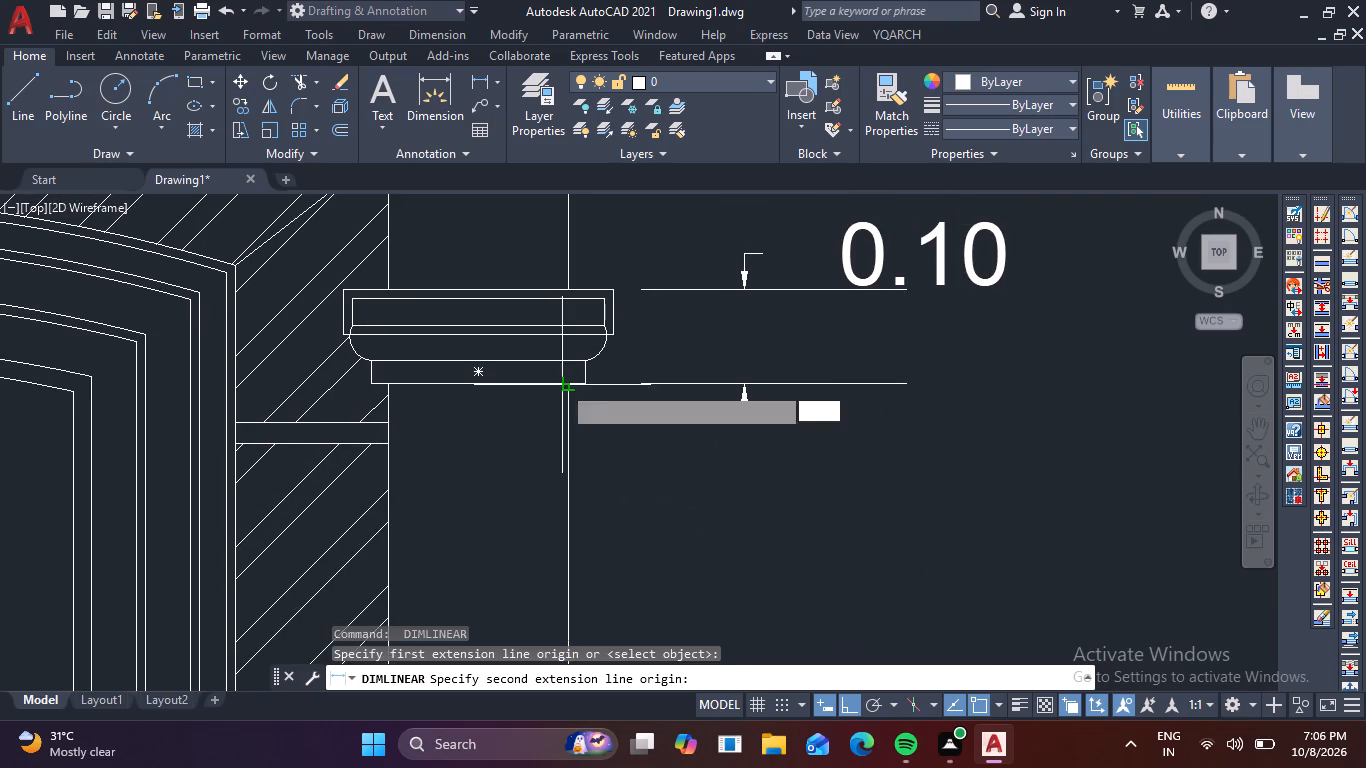
{"action": "left_click", "coordinate": [750, 384]}
Add a vertical linear dimension for the overall height, from the ground line to the roof apex, placed clear of the elevation's left side.
{"action": "scroll", "coordinate": [769, 430], "scroll_direction": "down", "scroll_amount": 2}
{"action": "middle_click_drag", "start_coordinate": [831, 486], "coordinate": [686, 280]}
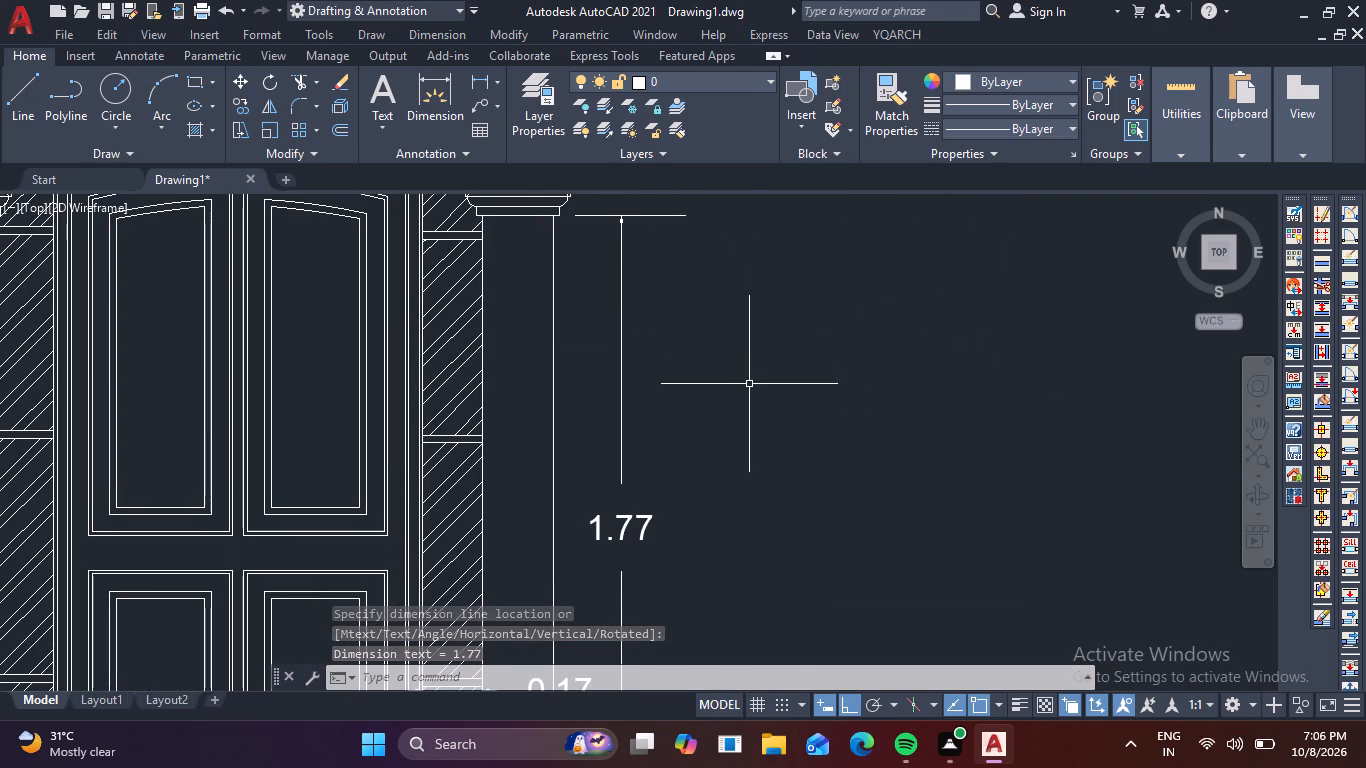
{"action": "scroll", "coordinate": [752, 388], "scroll_direction": "down", "scroll_amount": 1}
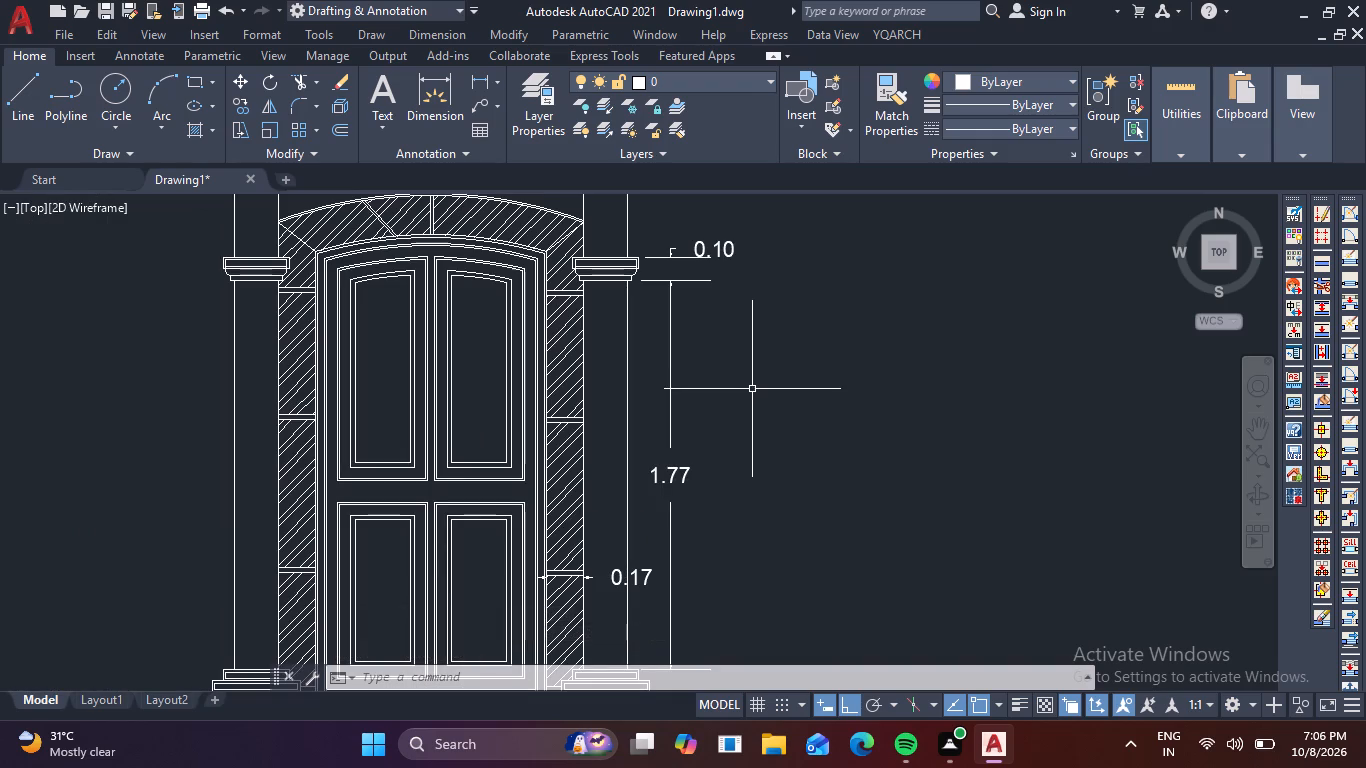
{"action": "scroll", "coordinate": [678, 440], "scroll_direction": "down", "scroll_amount": 2}
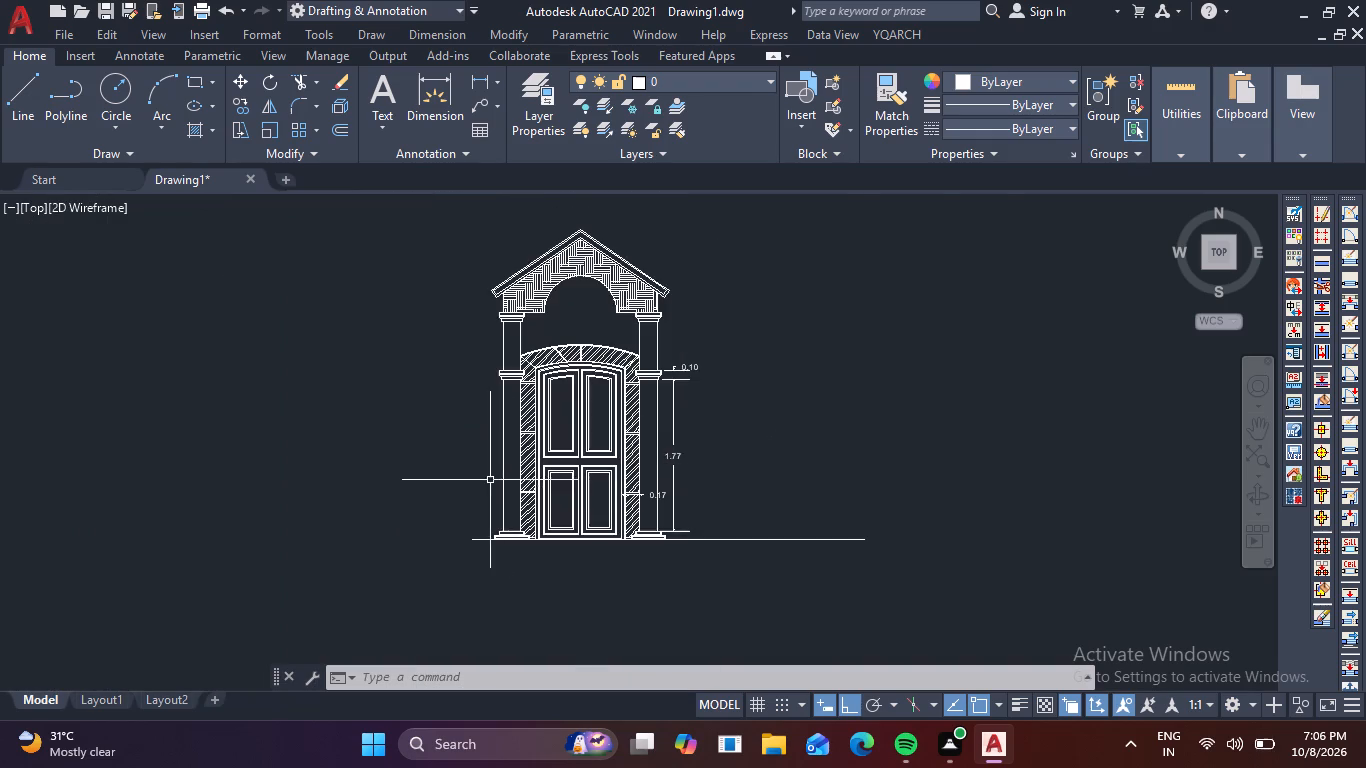
{"action": "scroll", "coordinate": [490, 480], "scroll_direction": "up", "scroll_amount": 2}
{"action": "key", "text": "space"}
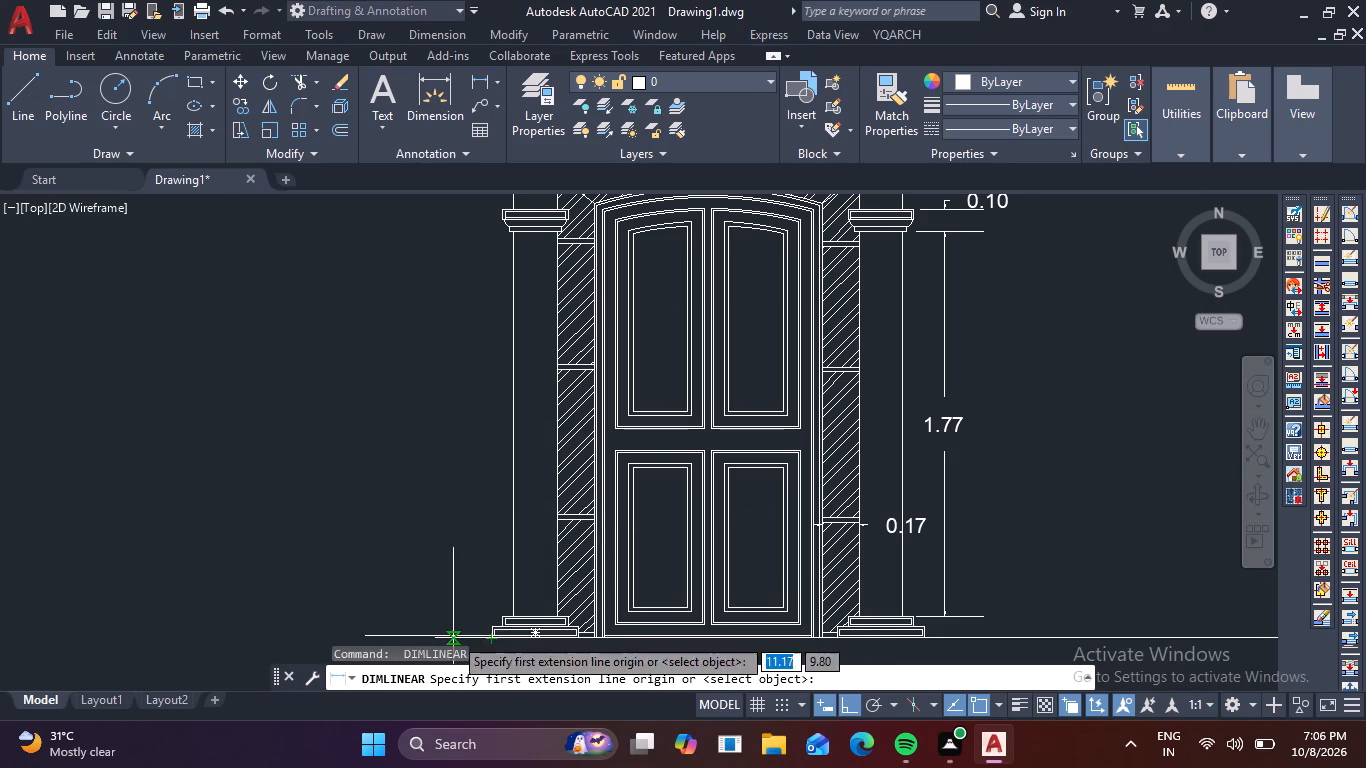
{"action": "left_click", "coordinate": [456, 637]}
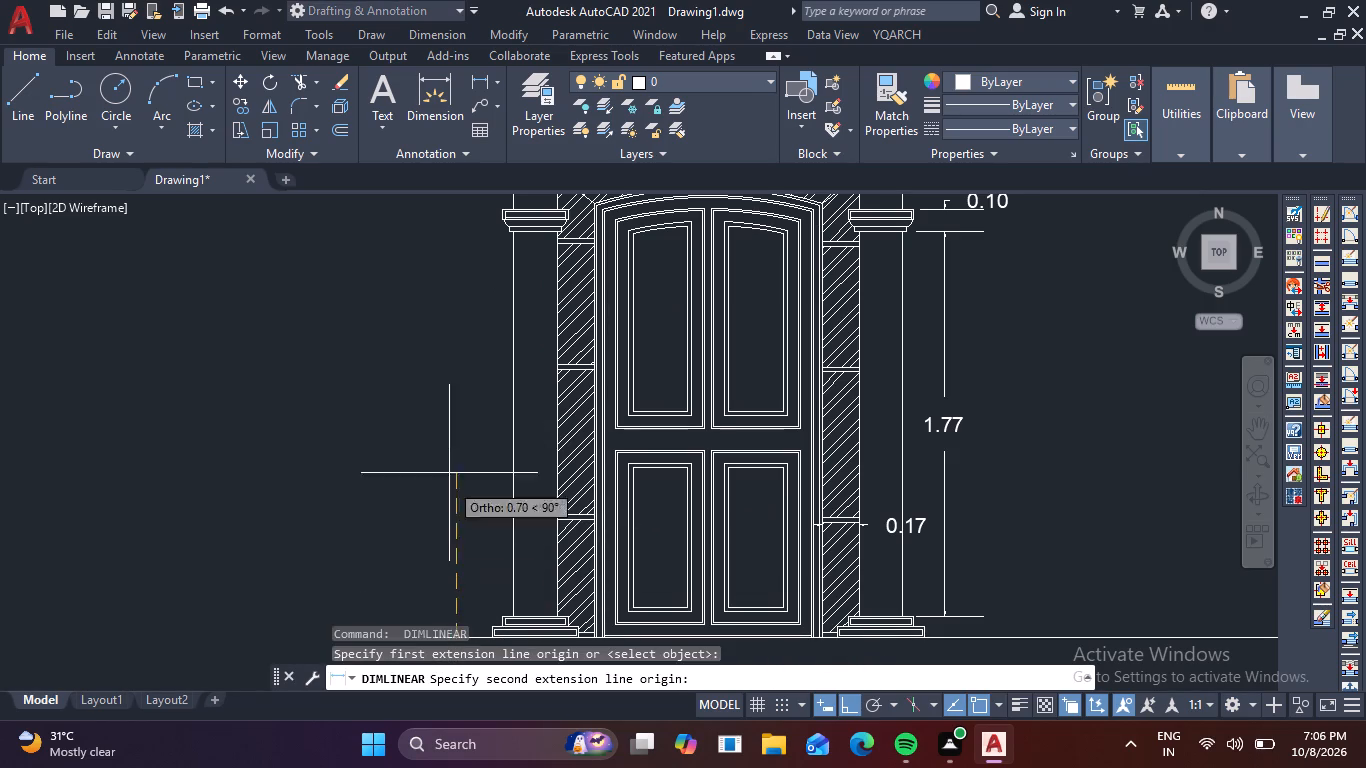
{"action": "middle_click_drag", "start_coordinate": [438, 396], "coordinate": [438, 563]}
{"action": "scroll", "coordinate": [427, 560], "scroll_direction": "down", "scroll_amount": 2}
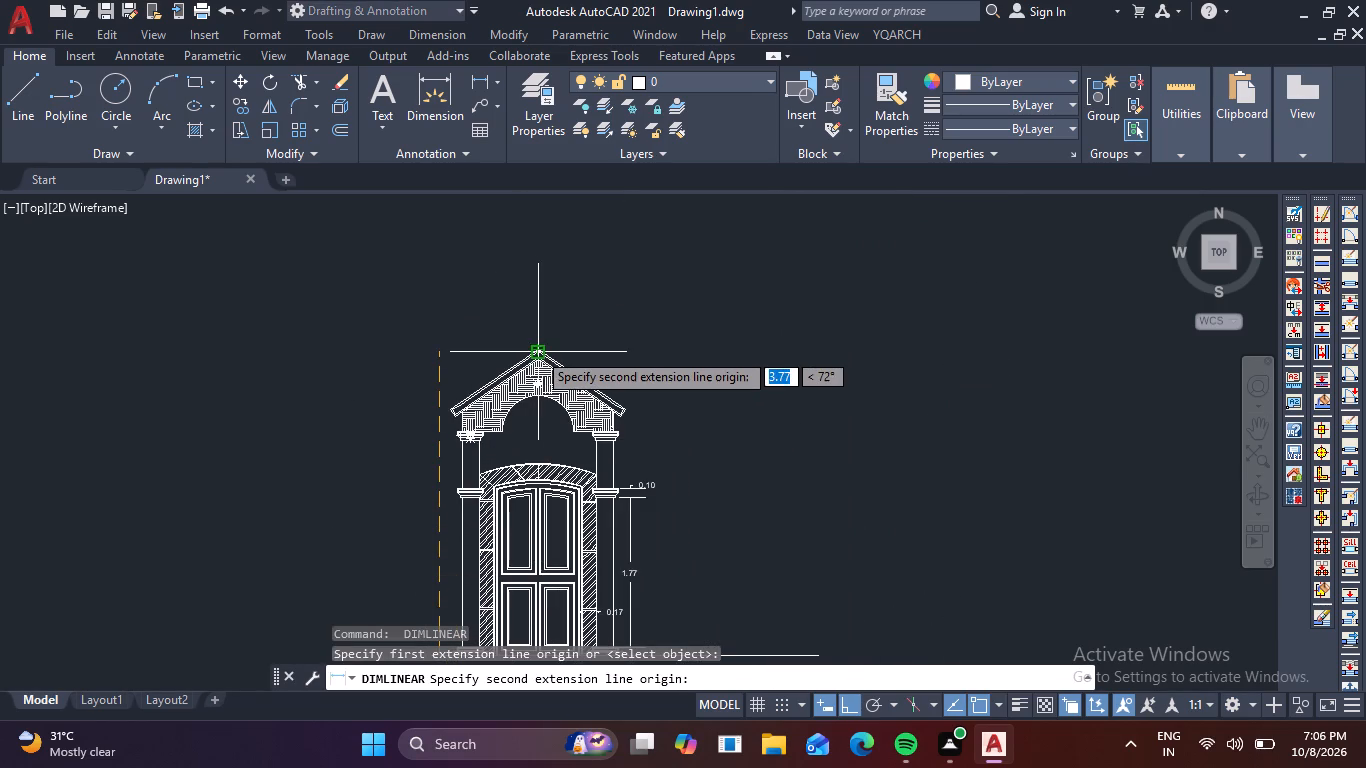
{"action": "scroll", "coordinate": [537, 351], "scroll_direction": "up", "scroll_amount": 3}
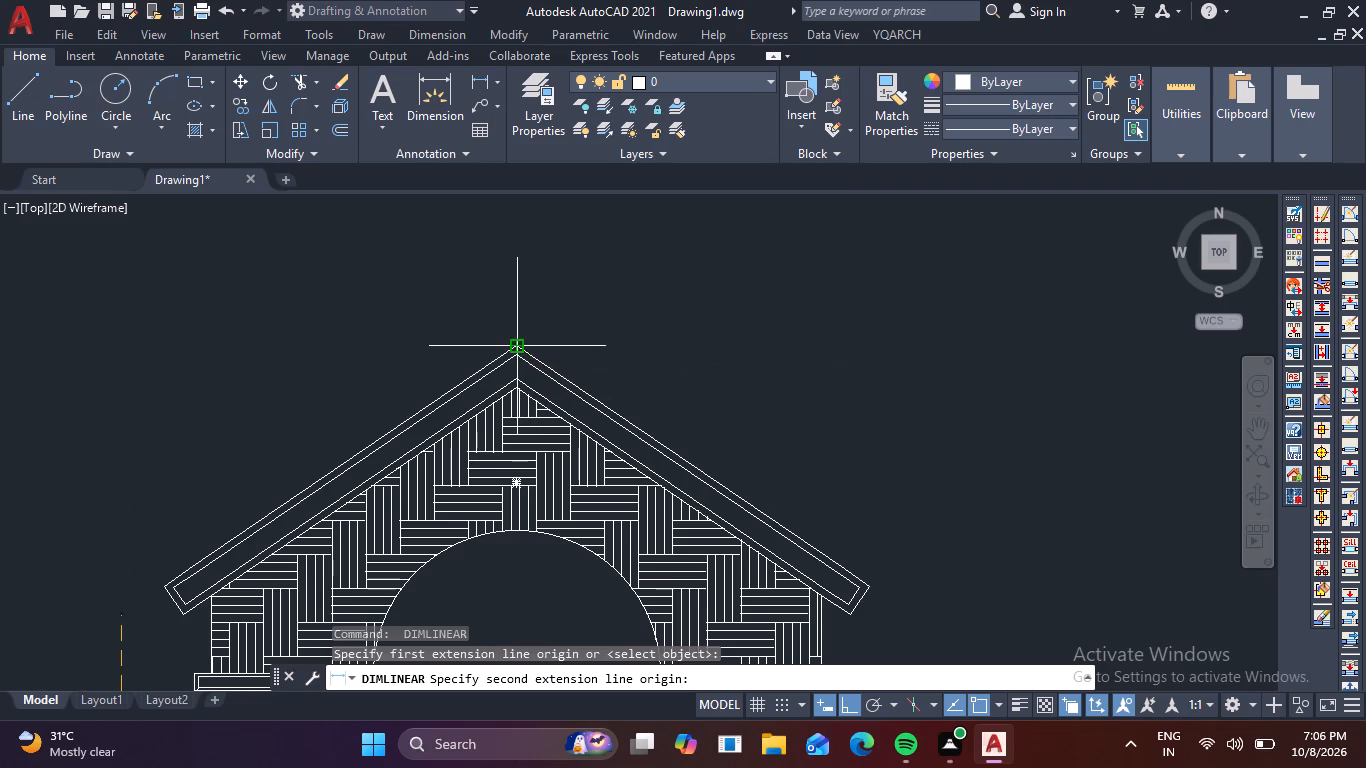
{"action": "left_click", "coordinate": [516, 348]}
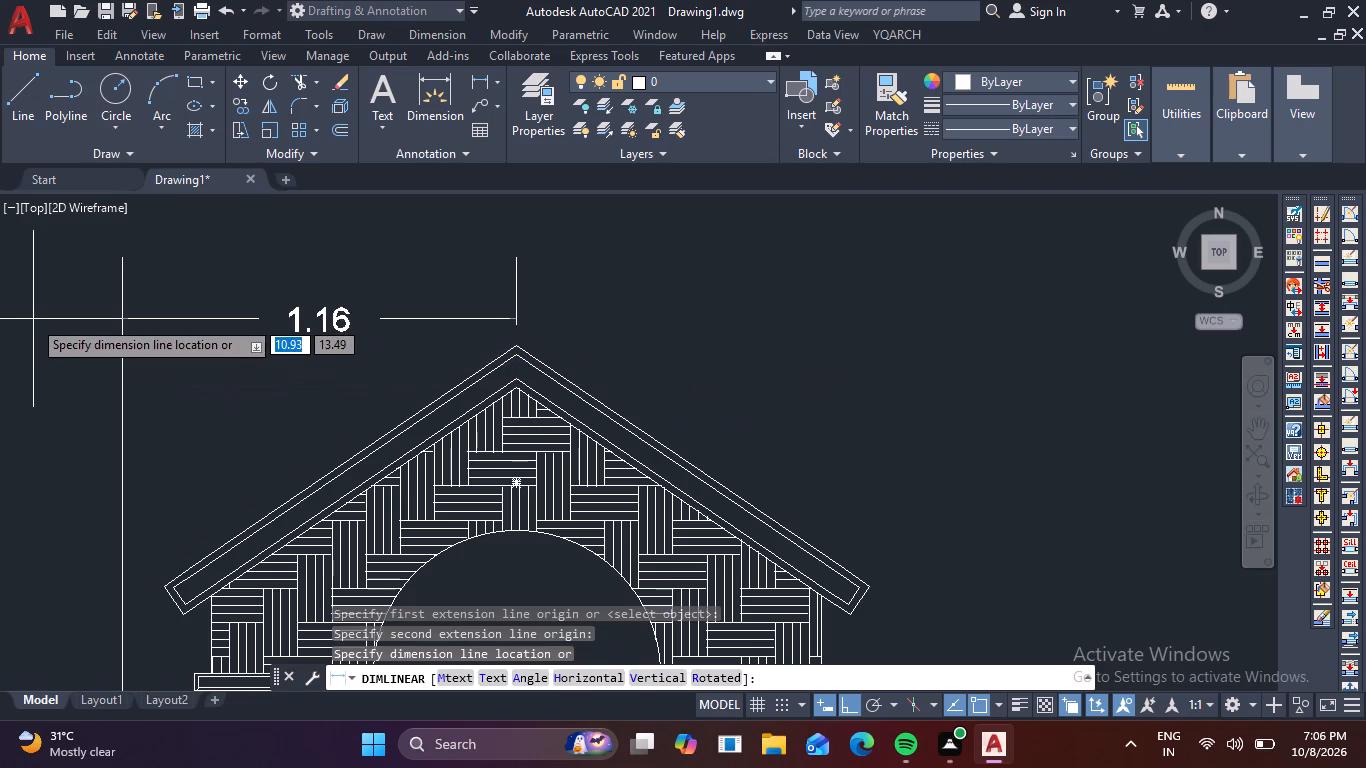
{"action": "scroll", "coordinate": [52, 328], "scroll_direction": "down", "scroll_amount": 2}
{"action": "left_click", "coordinate": [78, 395]}
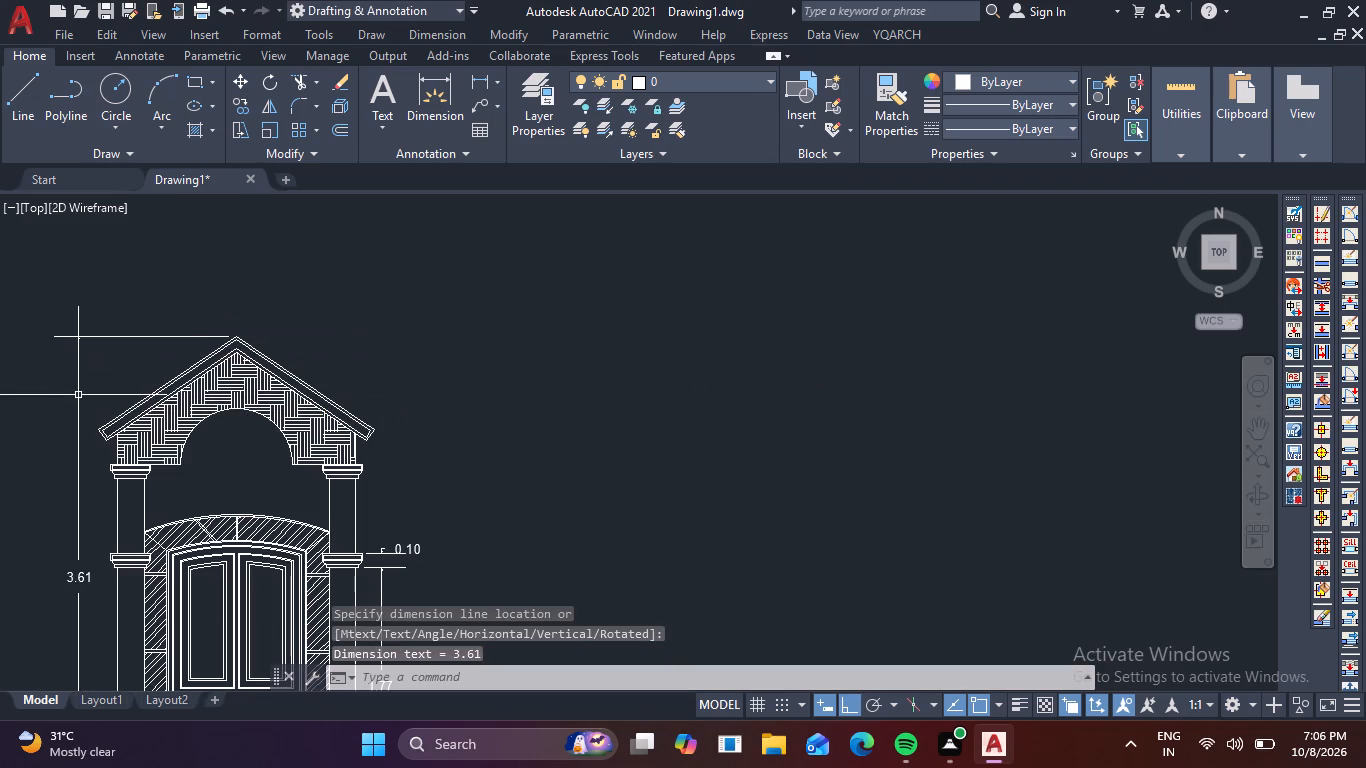
Add a vertical linear dimension at the gable wall's right edge, from the upper capital's top to the roof's underside, placed outside the roof end.
{"action": "middle_click_drag", "start_coordinate": [213, 377], "coordinate": [274, 302]}
{"action": "middle_click", "coordinate": [274, 302]}
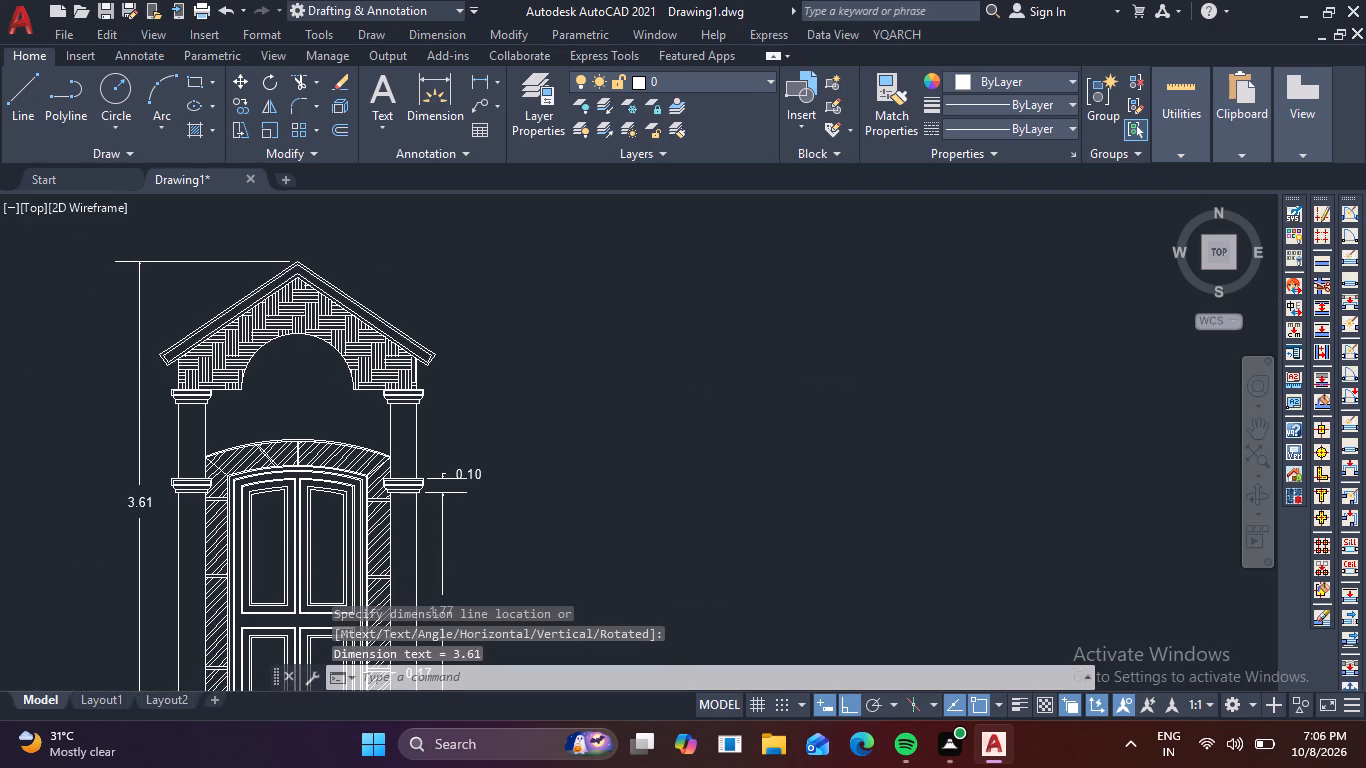
{"action": "key", "text": "space"}
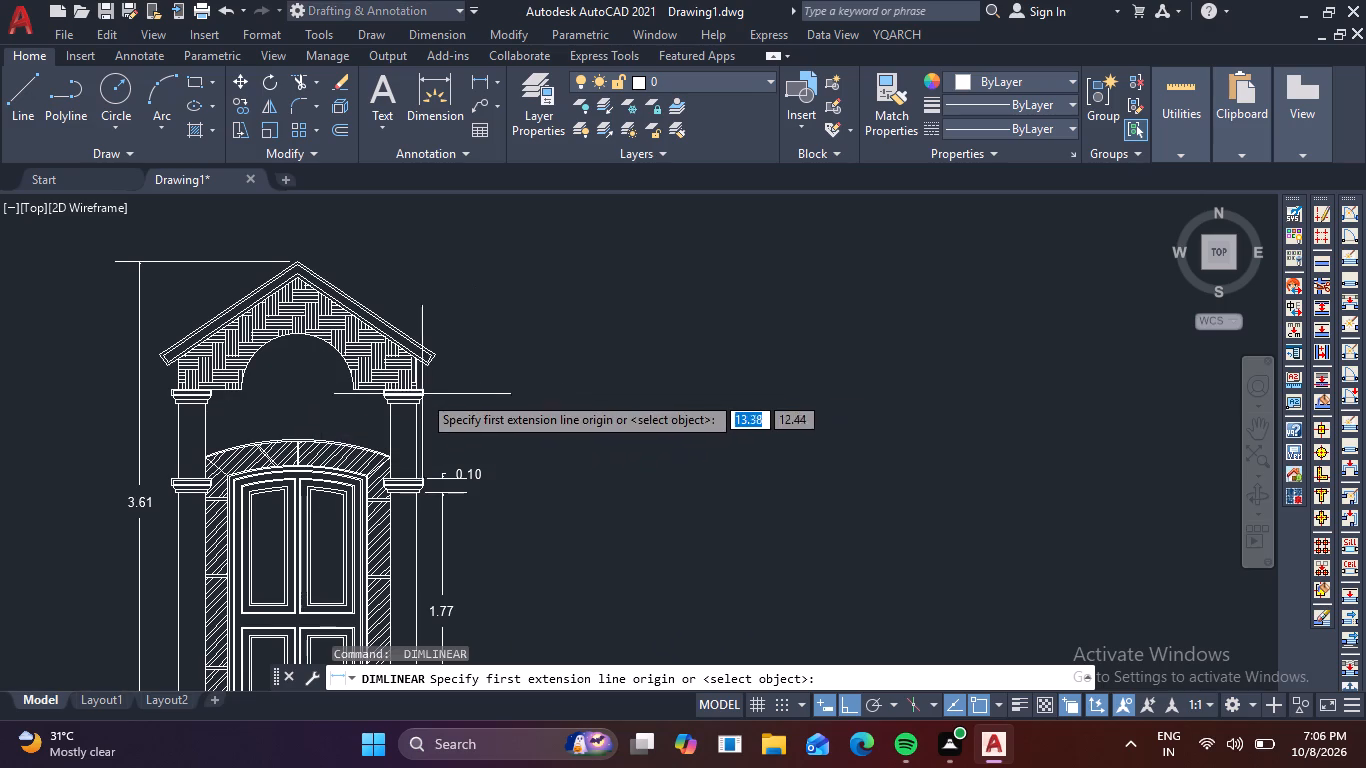
{"action": "scroll", "coordinate": [410, 393], "scroll_direction": "up", "scroll_amount": 2}
{"action": "left_click", "coordinate": [419, 379]}
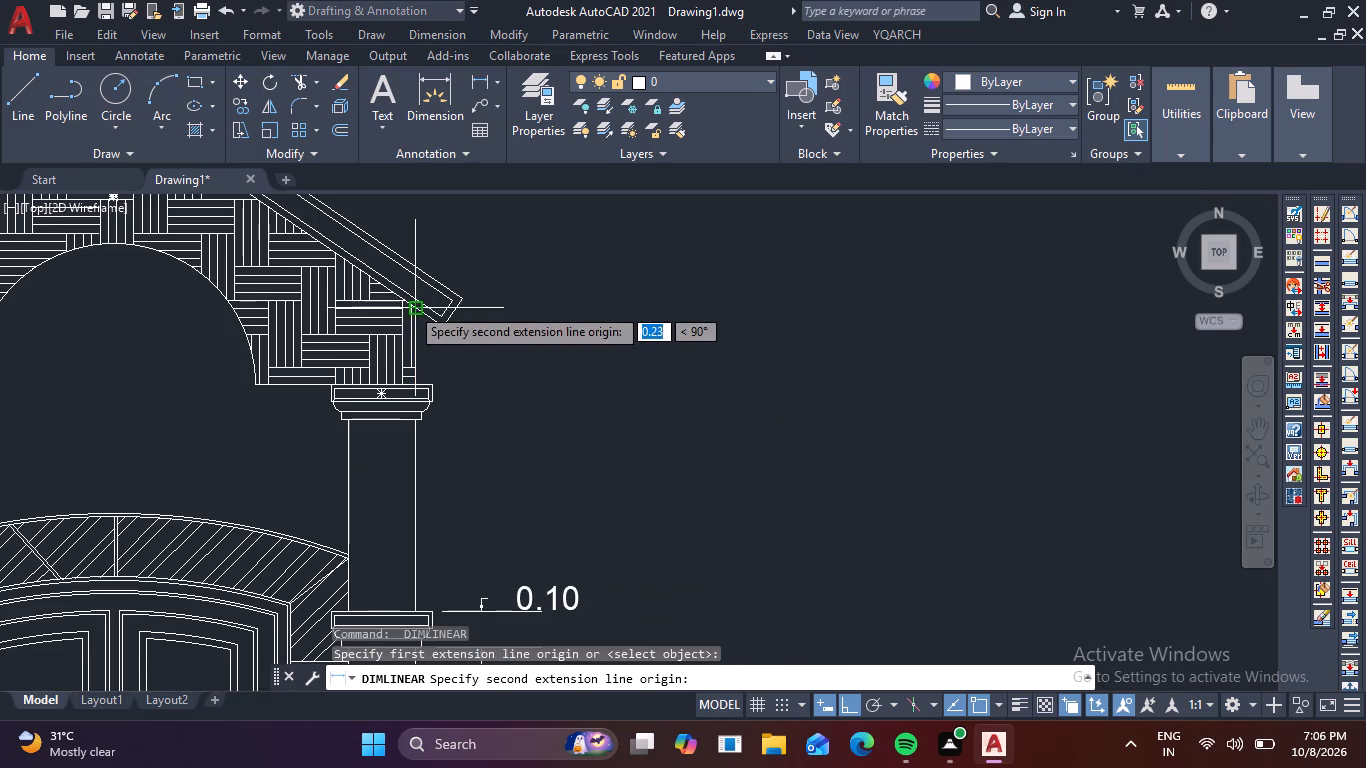
{"action": "left_click", "coordinate": [410, 306]}
{"action": "left_click", "coordinate": [495, 301]}
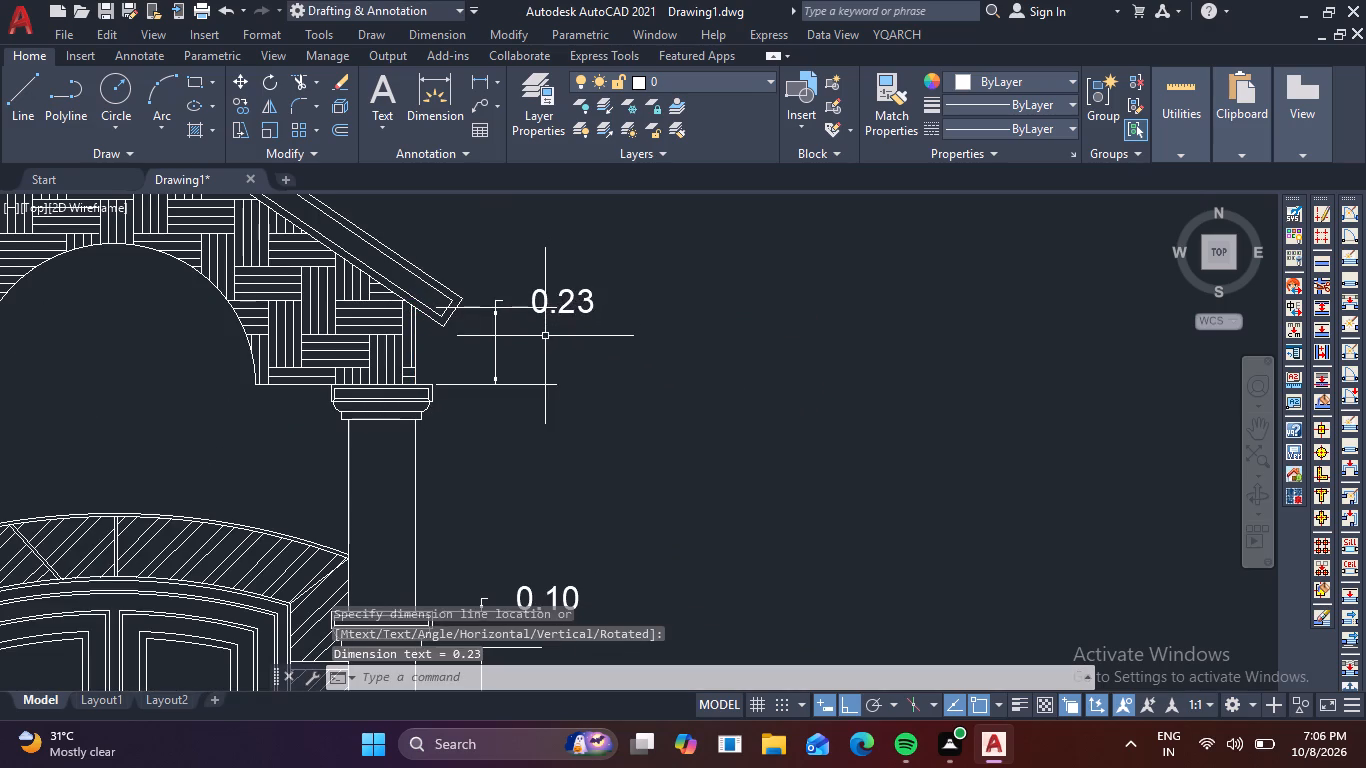
Add a vertical linear dimension across the hatched arch band at its crown, placed just right of the centre joint.
{"action": "key", "text": "space"}
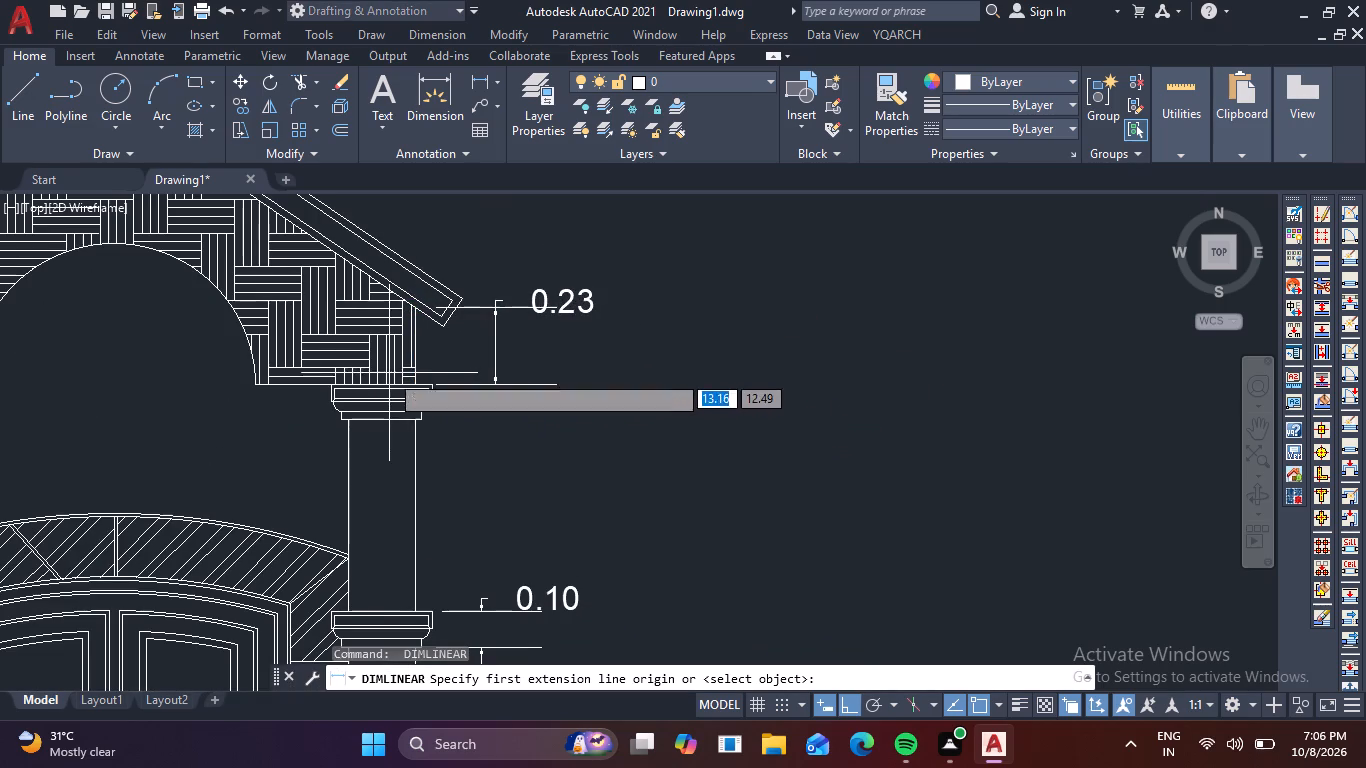
{"action": "middle_click_drag", "start_coordinate": [466, 392], "coordinate": [638, 352]}
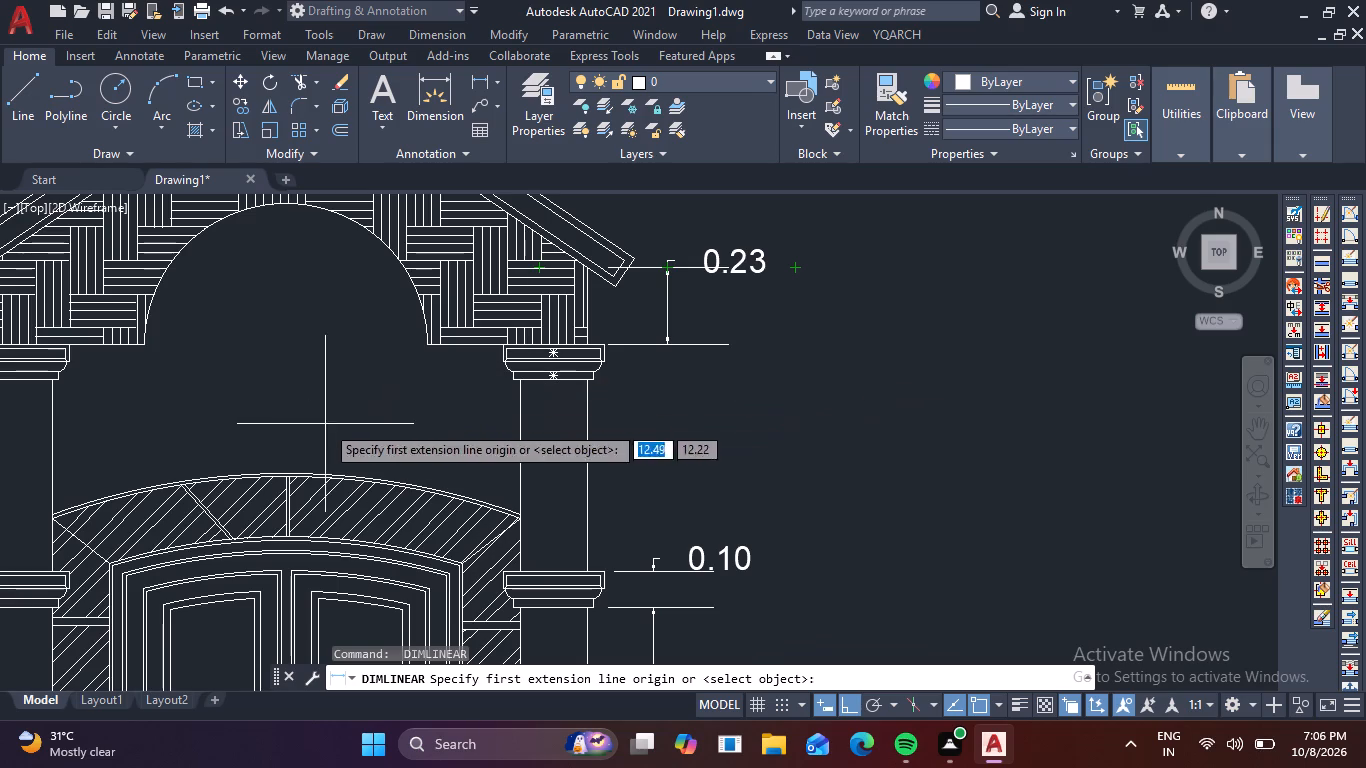
{"action": "scroll", "coordinate": [285, 472], "scroll_direction": "up", "scroll_amount": 1}
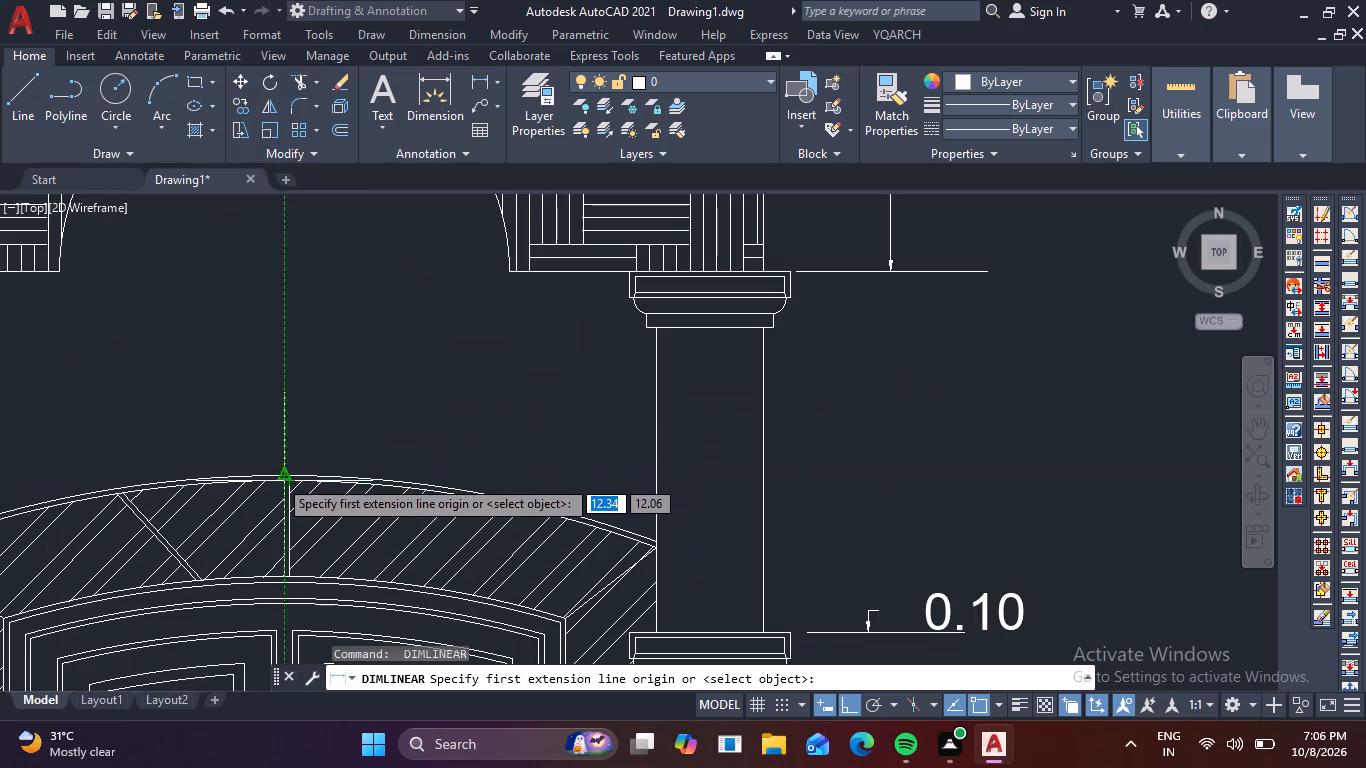
{"action": "left_click", "coordinate": [287, 474]}
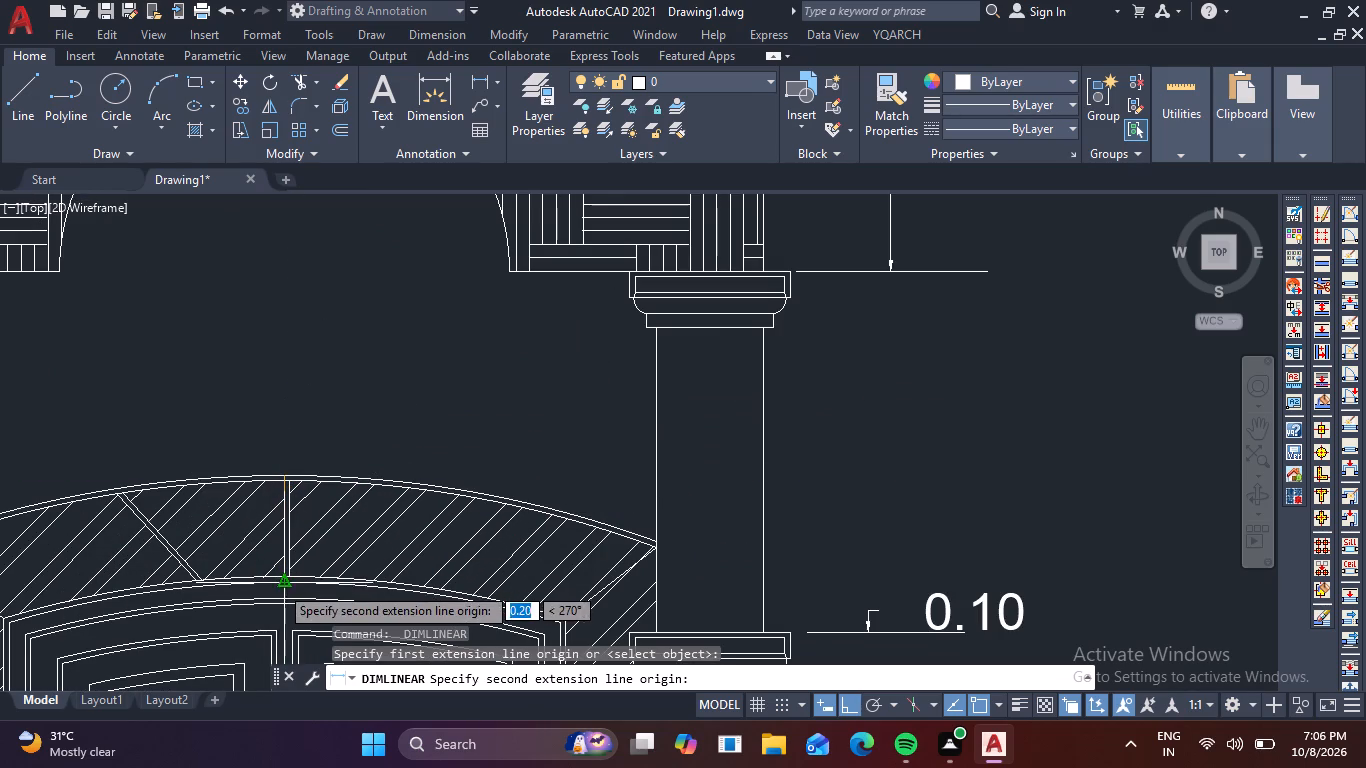
{"action": "left_click", "coordinate": [279, 584]}
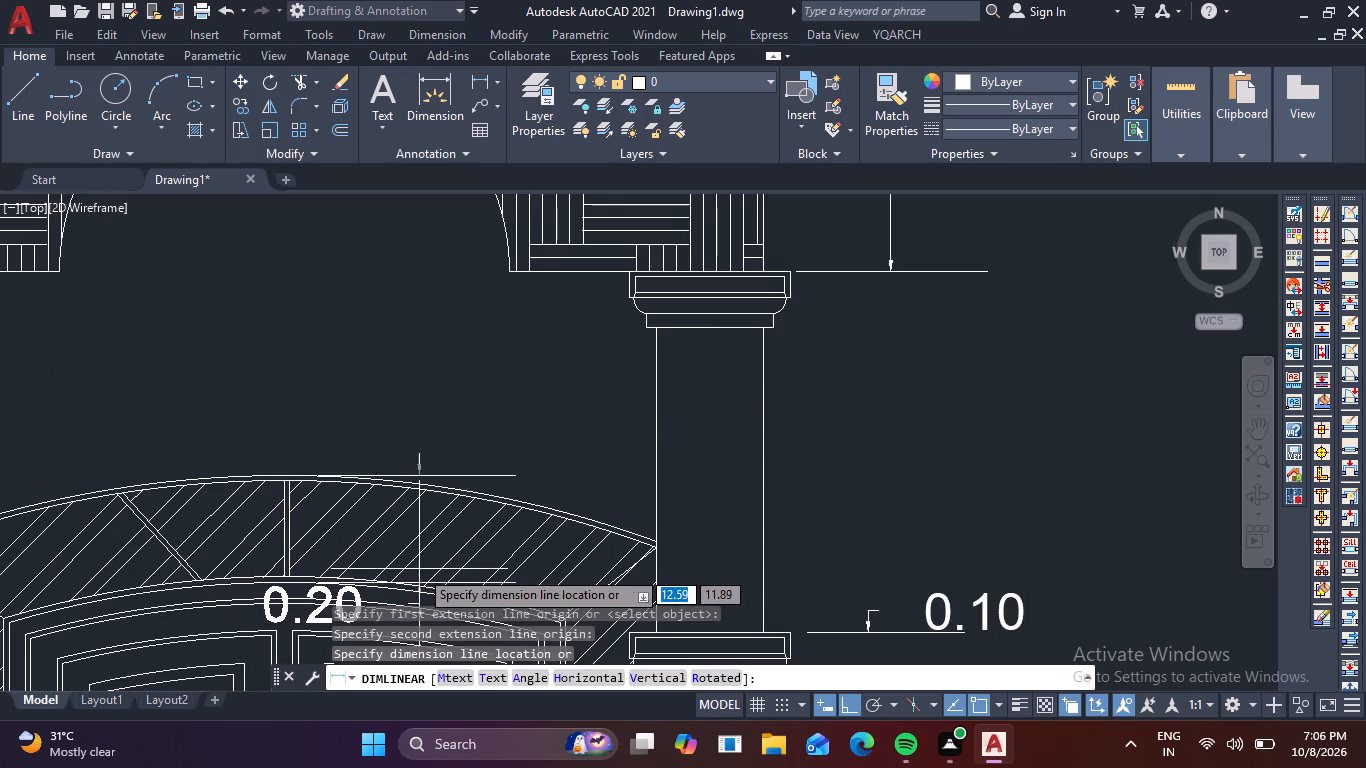
{"action": "left_click", "coordinate": [419, 569]}
Add a vertical linear dimension of the gap between the left door leaf's upper and lower panels, placed near the panels' inner edge.
{"action": "middle_click_drag", "start_coordinate": [381, 473], "coordinate": [639, 332]}
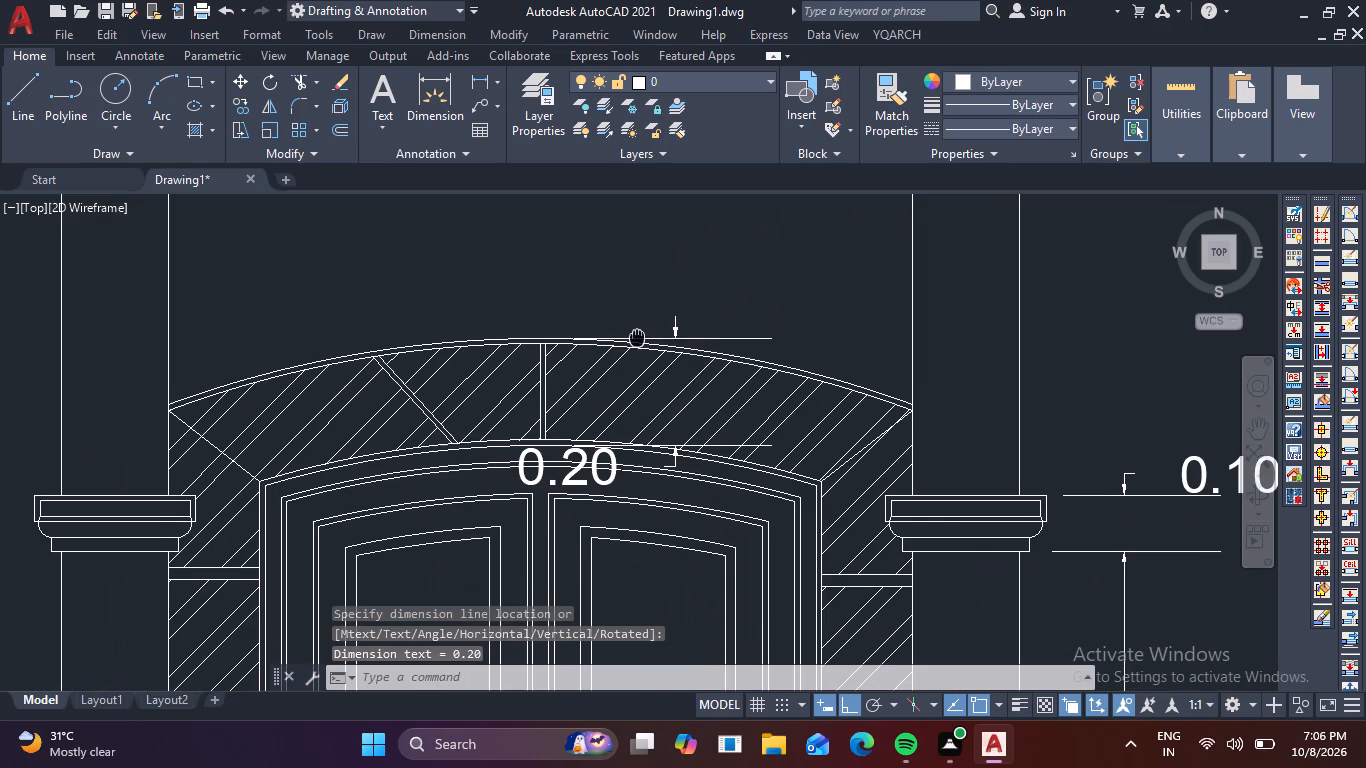
{"action": "middle_click_drag", "start_coordinate": [639, 332], "coordinate": [640, 331]}
{"action": "middle_click_drag", "start_coordinate": [492, 538], "coordinate": [559, 250]}
{"action": "scroll", "coordinate": [514, 409], "scroll_direction": "up", "scroll_amount": 1}
{"action": "scroll", "coordinate": [545, 427], "scroll_direction": "down", "scroll_amount": 2}
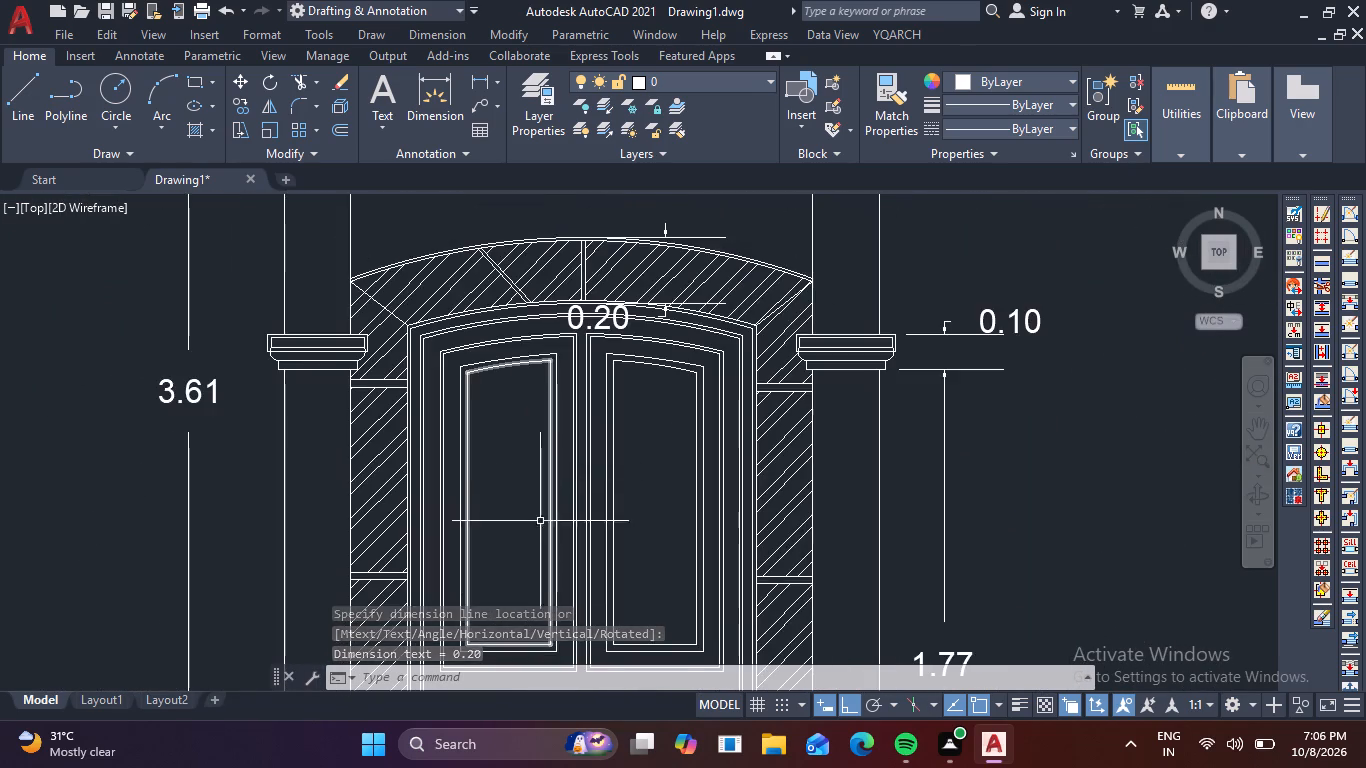
{"action": "middle_click_drag", "start_coordinate": [540, 522], "coordinate": [427, 264]}
{"action": "scroll", "coordinate": [407, 458], "scroll_direction": "up", "scroll_amount": 1}
{"action": "key", "text": "space"}
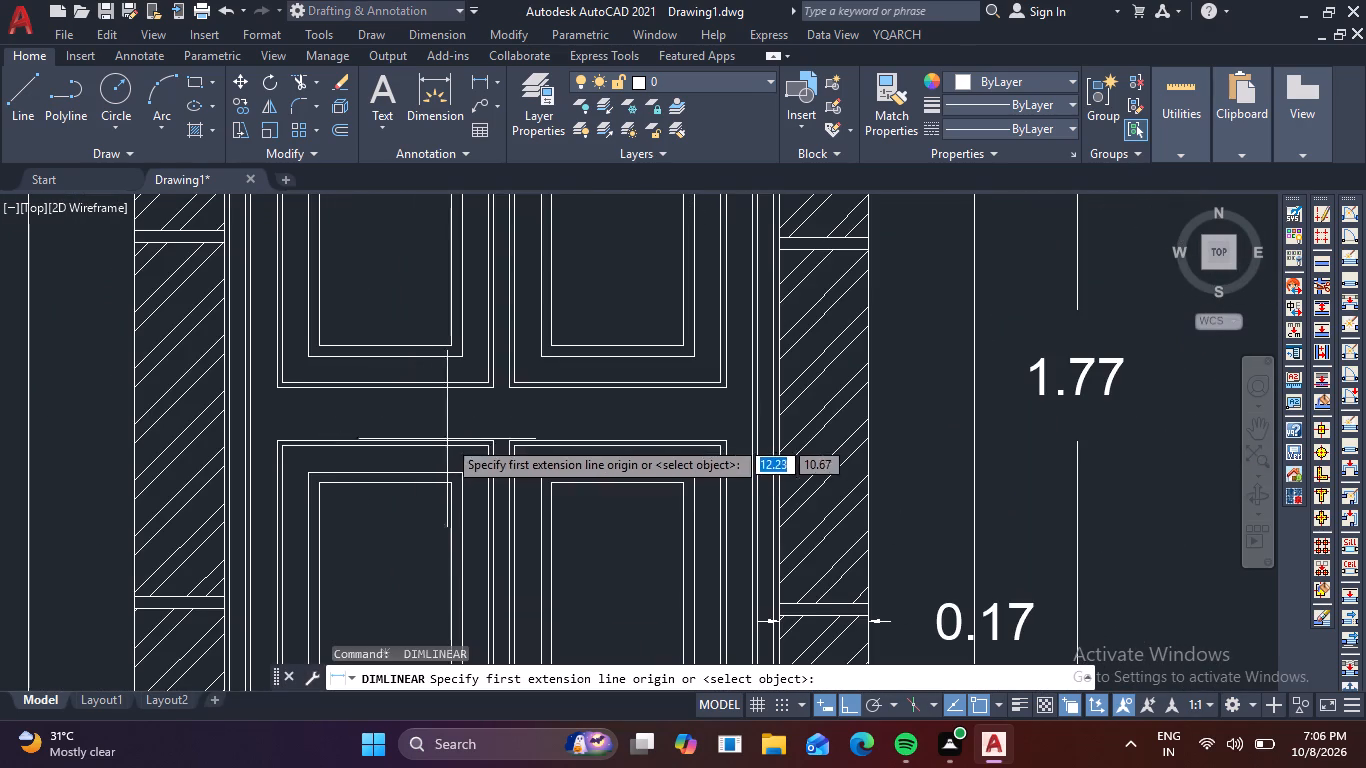
{"action": "left_click", "coordinate": [488, 440]}
{"action": "left_click", "coordinate": [483, 389]}
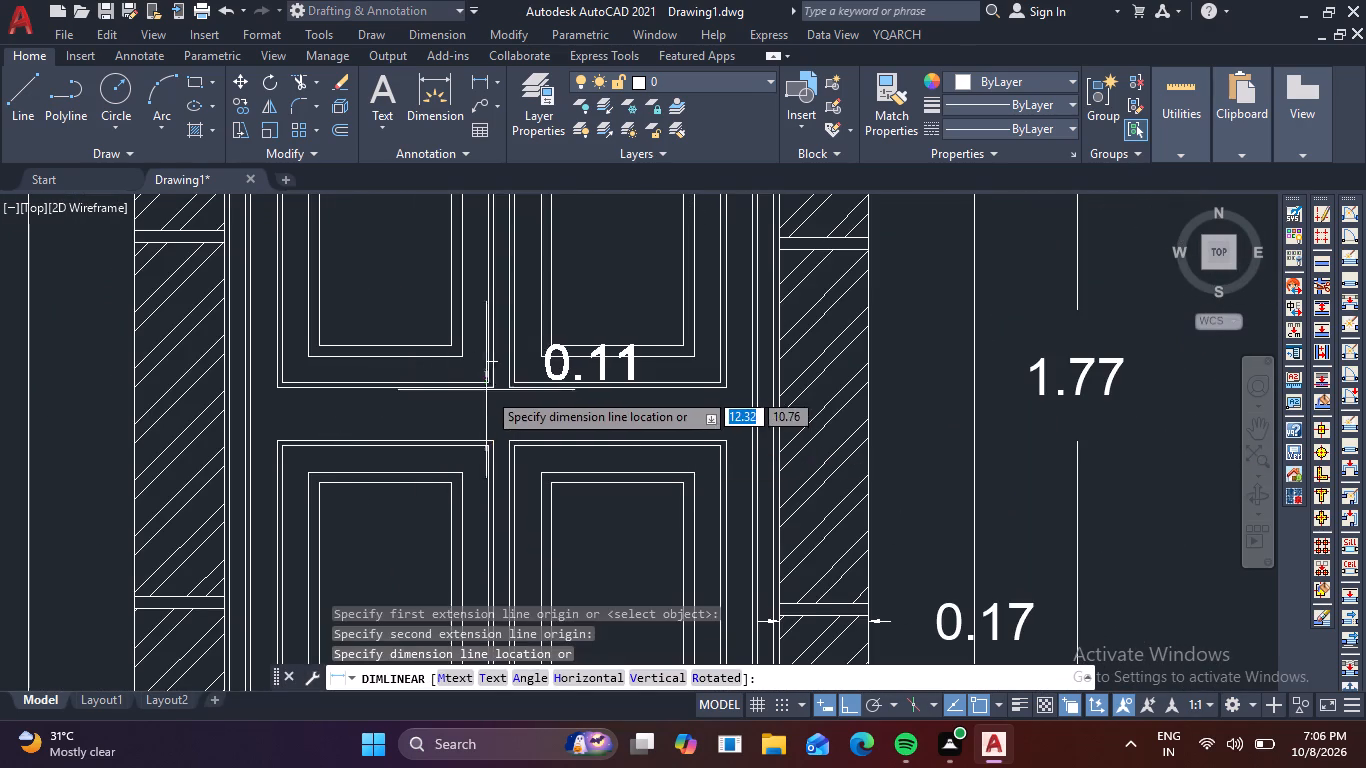
{"action": "left_click", "coordinate": [477, 411]}
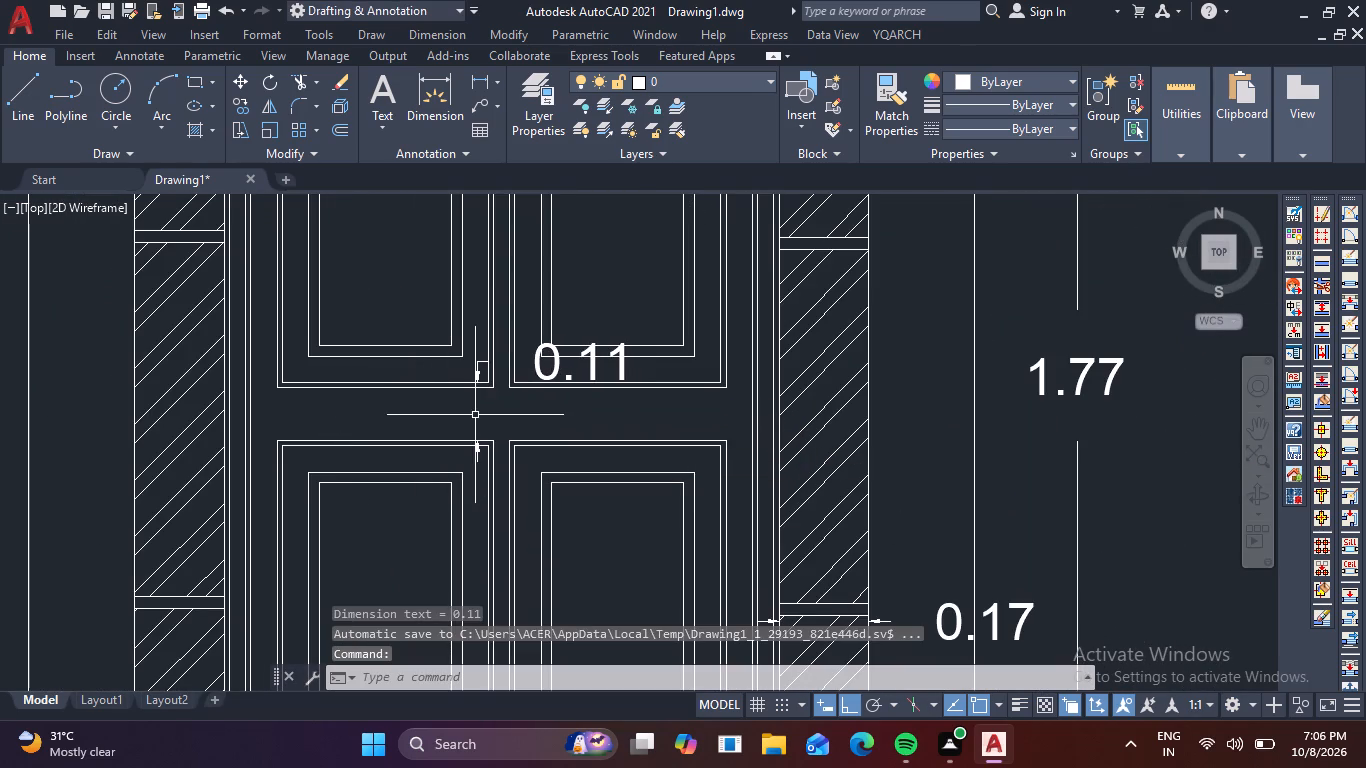
Add a vertical linear dimension over the height of the upper step of the left column's base, placed within the step.
{"action": "key", "text": "space"}
{"action": "scroll", "coordinate": [397, 432], "scroll_direction": "down", "scroll_amount": 3}
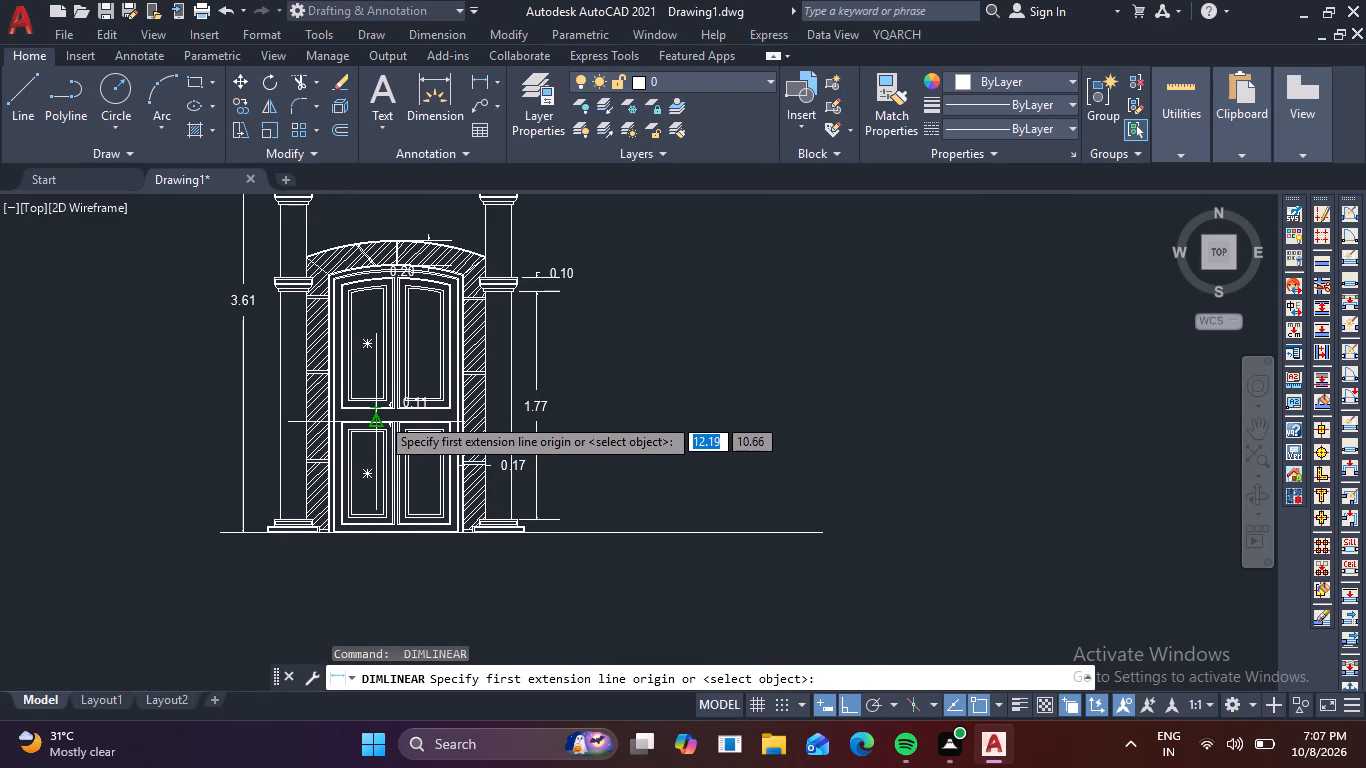
{"action": "middle_click_drag", "start_coordinate": [380, 416], "coordinate": [467, 303]}
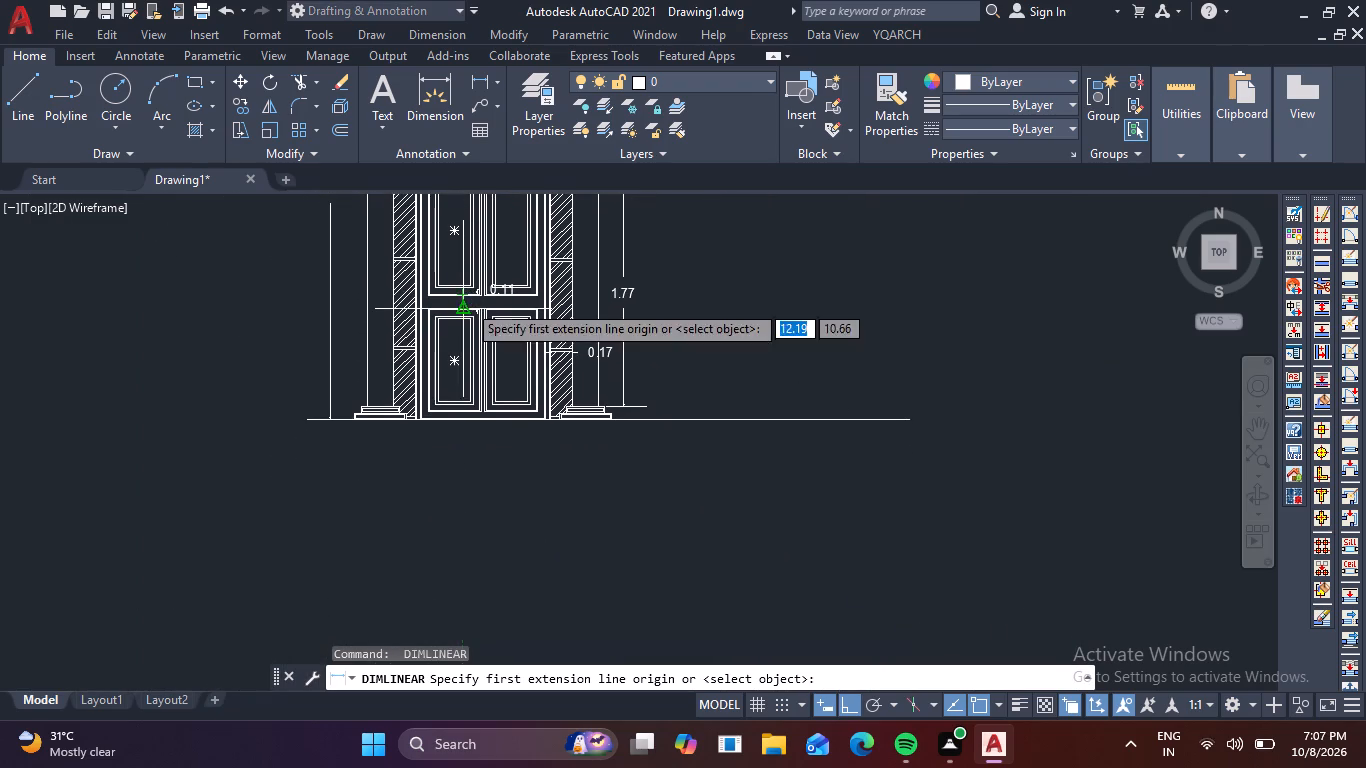
{"action": "scroll", "coordinate": [386, 399], "scroll_direction": "up", "scroll_amount": 4}
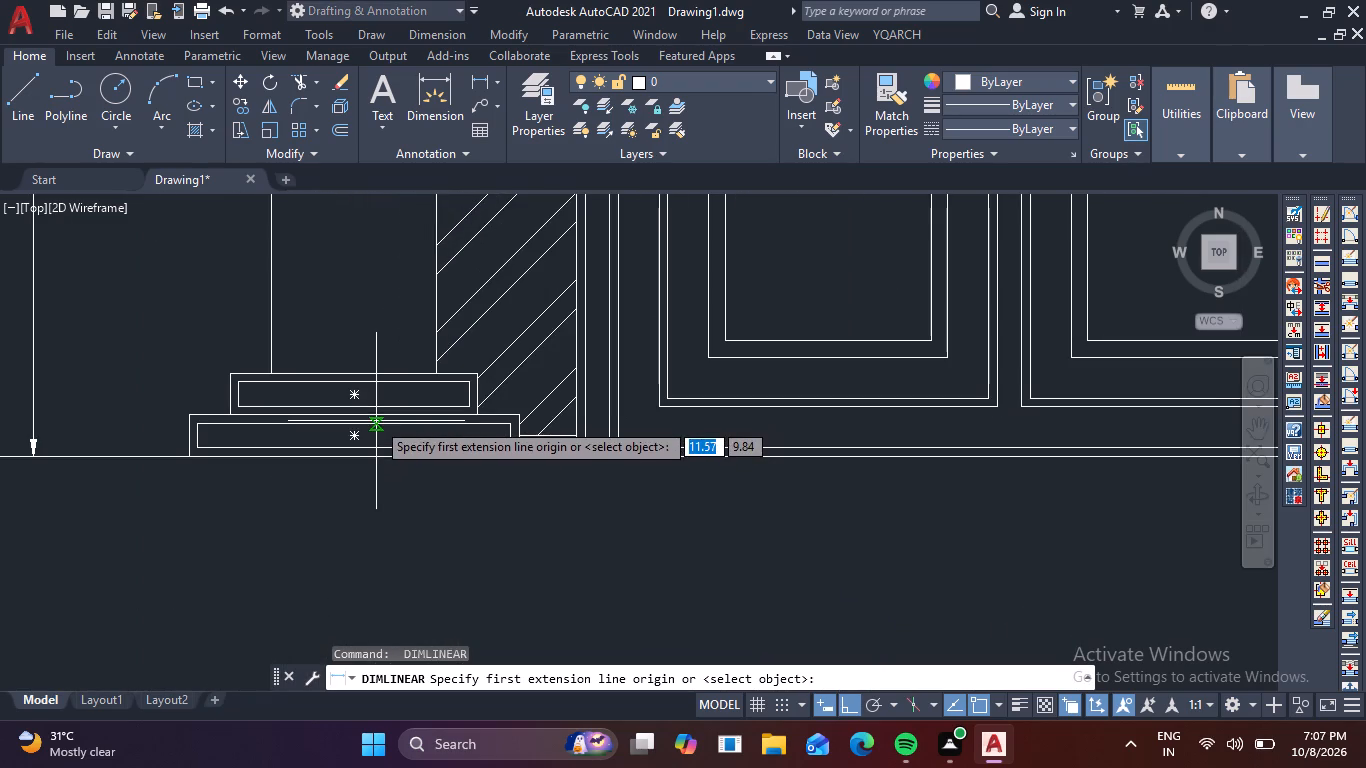
{"action": "scroll", "coordinate": [367, 428], "scroll_direction": "up", "scroll_amount": 2}
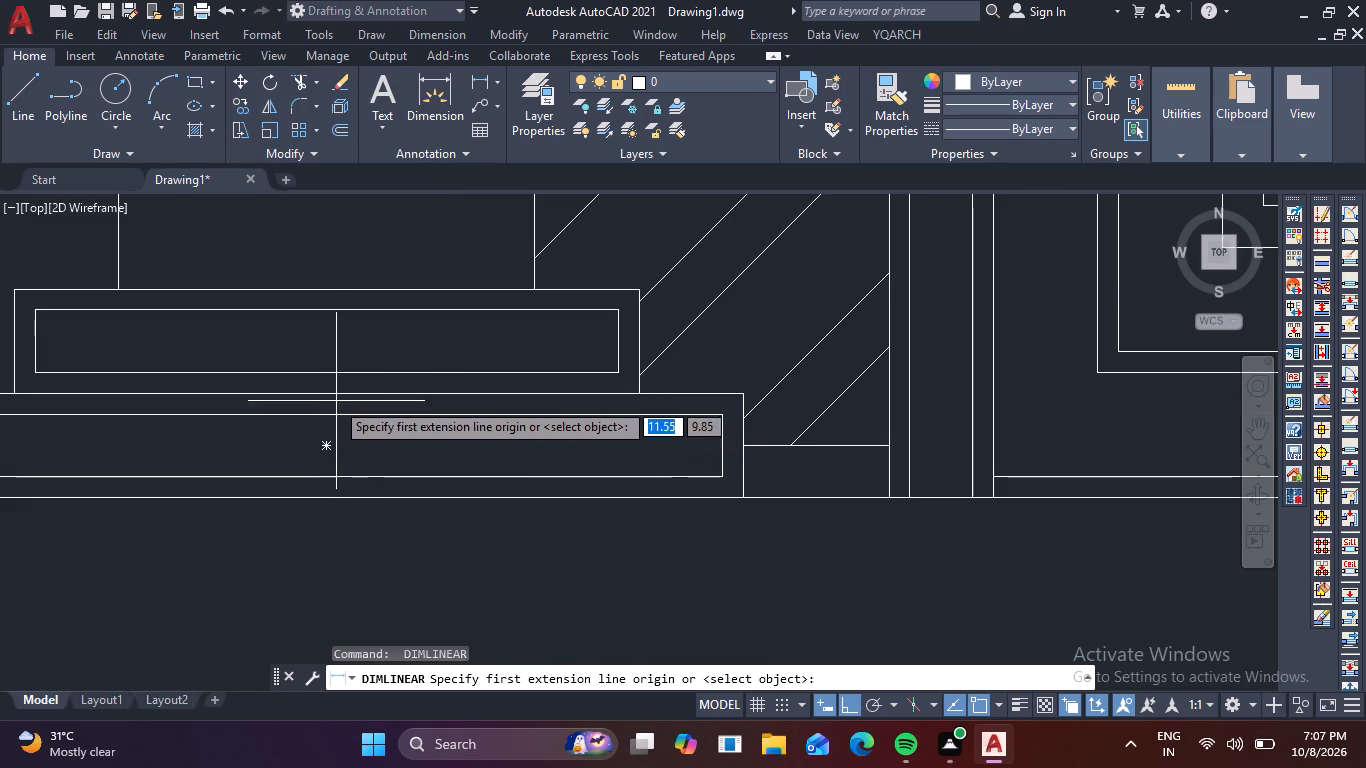
{"action": "scroll", "coordinate": [333, 390], "scroll_direction": "down", "scroll_amount": 1}
{"action": "left_click", "coordinate": [343, 396]}
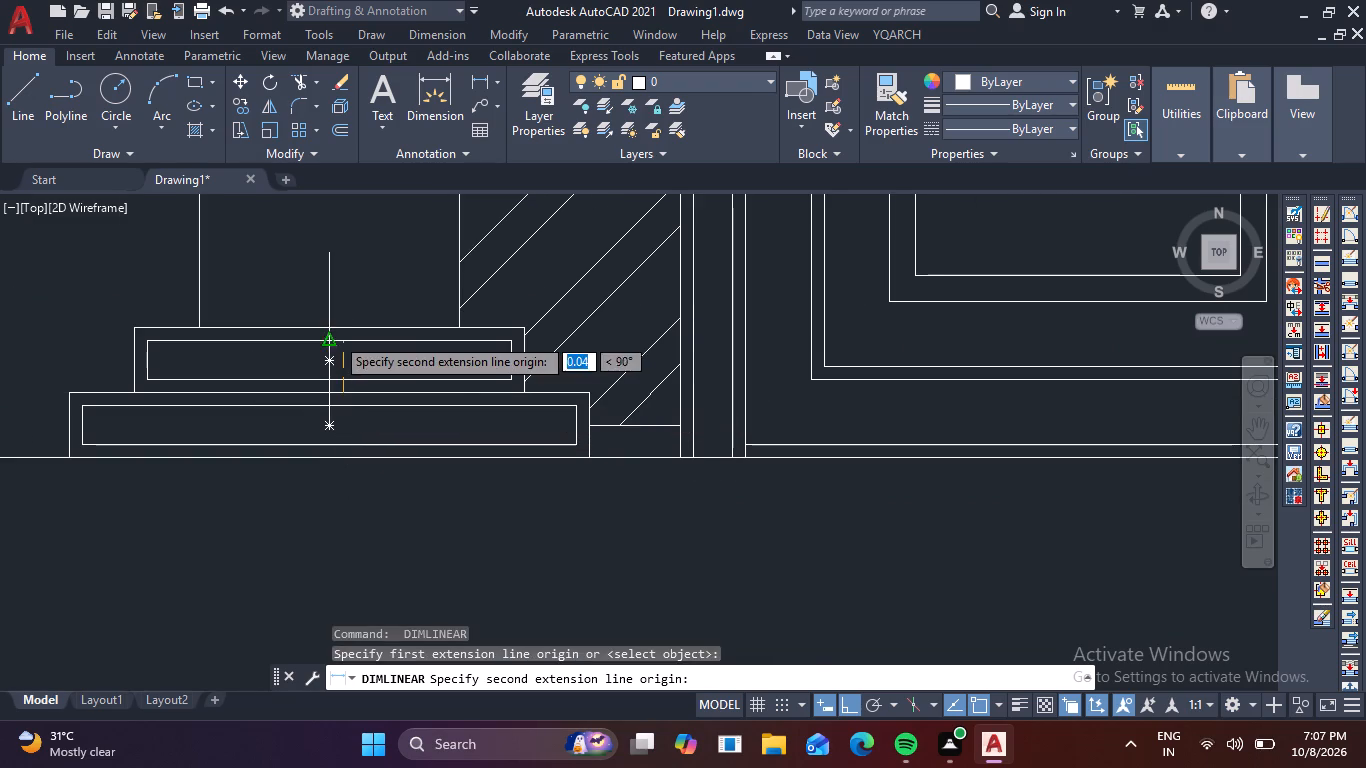
{"action": "left_click", "coordinate": [348, 327]}
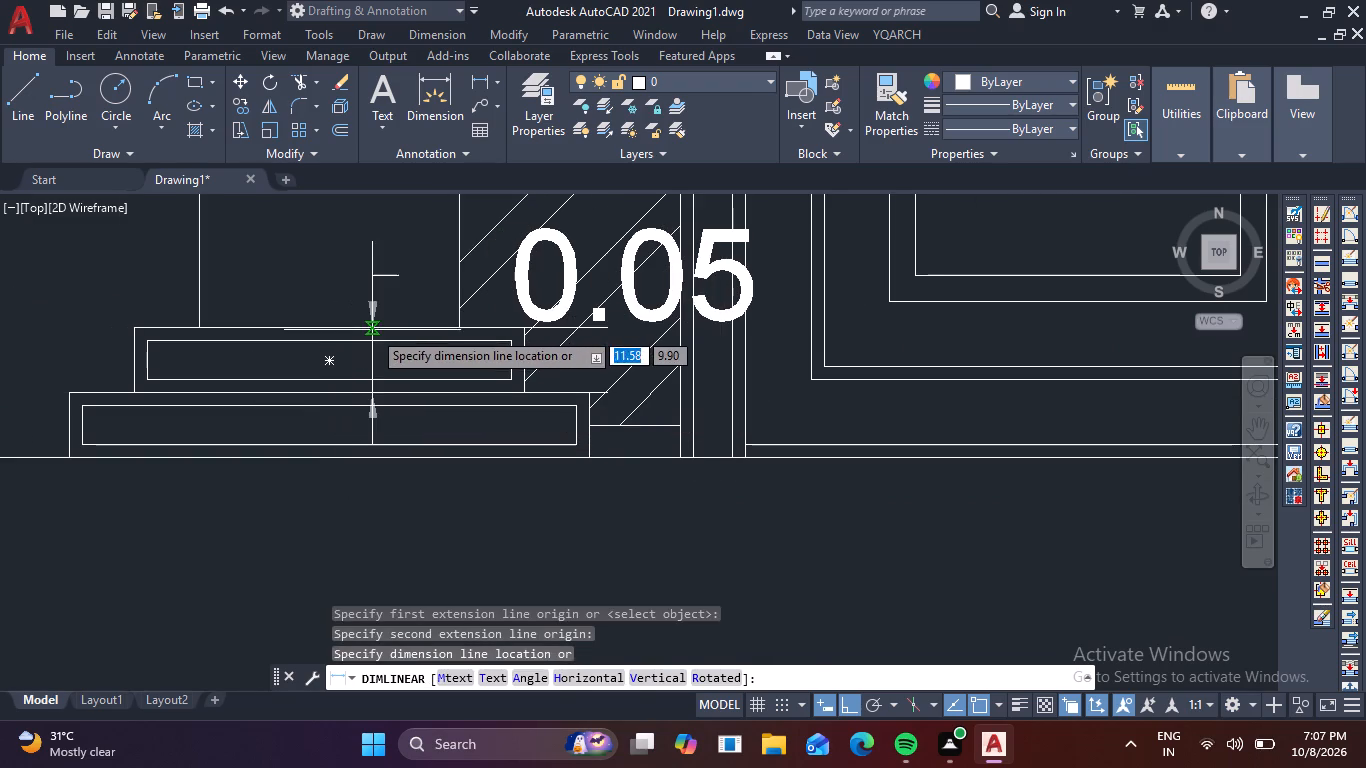
{"action": "left_click", "coordinate": [377, 336]}
{"action": "scroll", "coordinate": [389, 348], "scroll_direction": "down", "scroll_amount": 3}
{"action": "scroll", "coordinate": [517, 371], "scroll_direction": "down", "scroll_amount": 2}
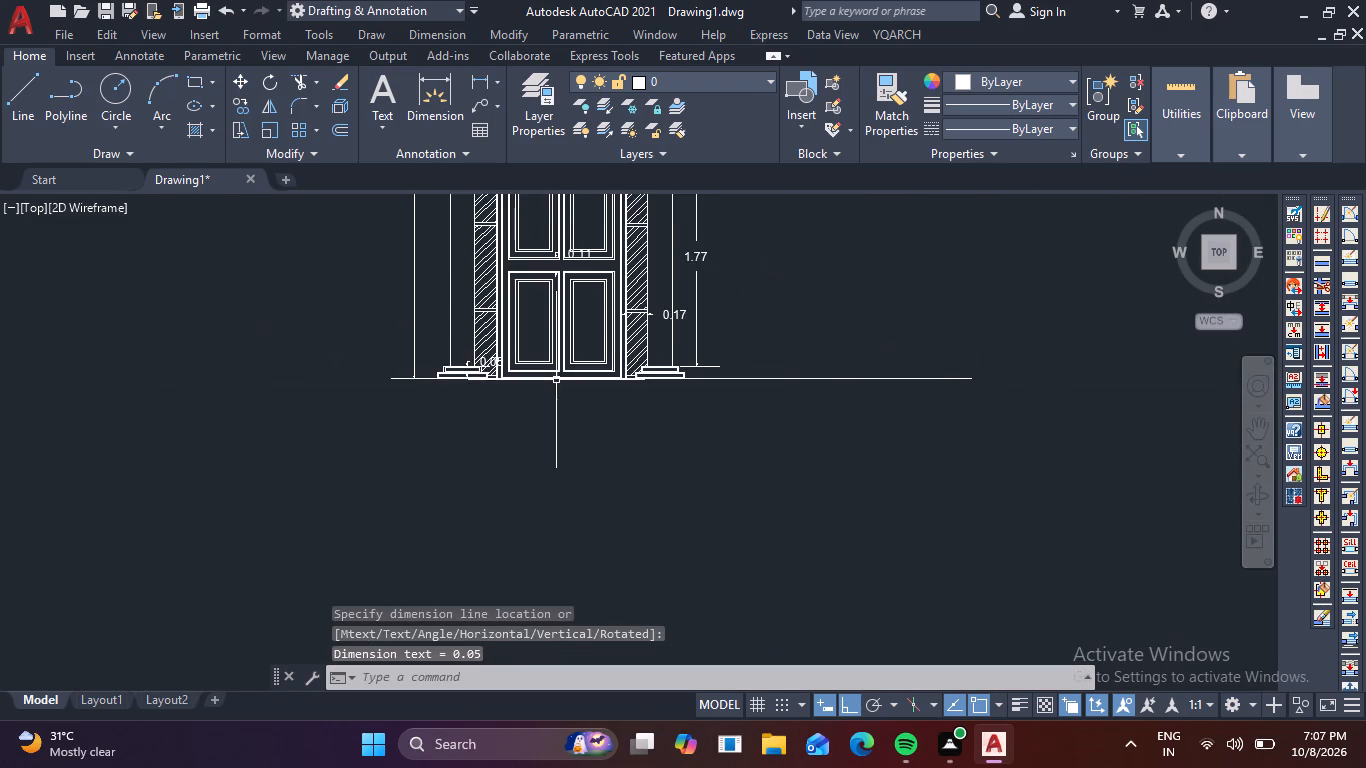
Add a radius dimension to the semicircular arch cut into the hatched gable wall, placed inside the arch opening.
{"action": "middle_click_drag", "start_coordinate": [556, 380], "coordinate": [482, 513]}
{"action": "middle_click_drag", "start_coordinate": [480, 521], "coordinate": [479, 532]}
{"action": "middle_click_drag", "start_coordinate": [479, 532], "coordinate": [495, 598]}
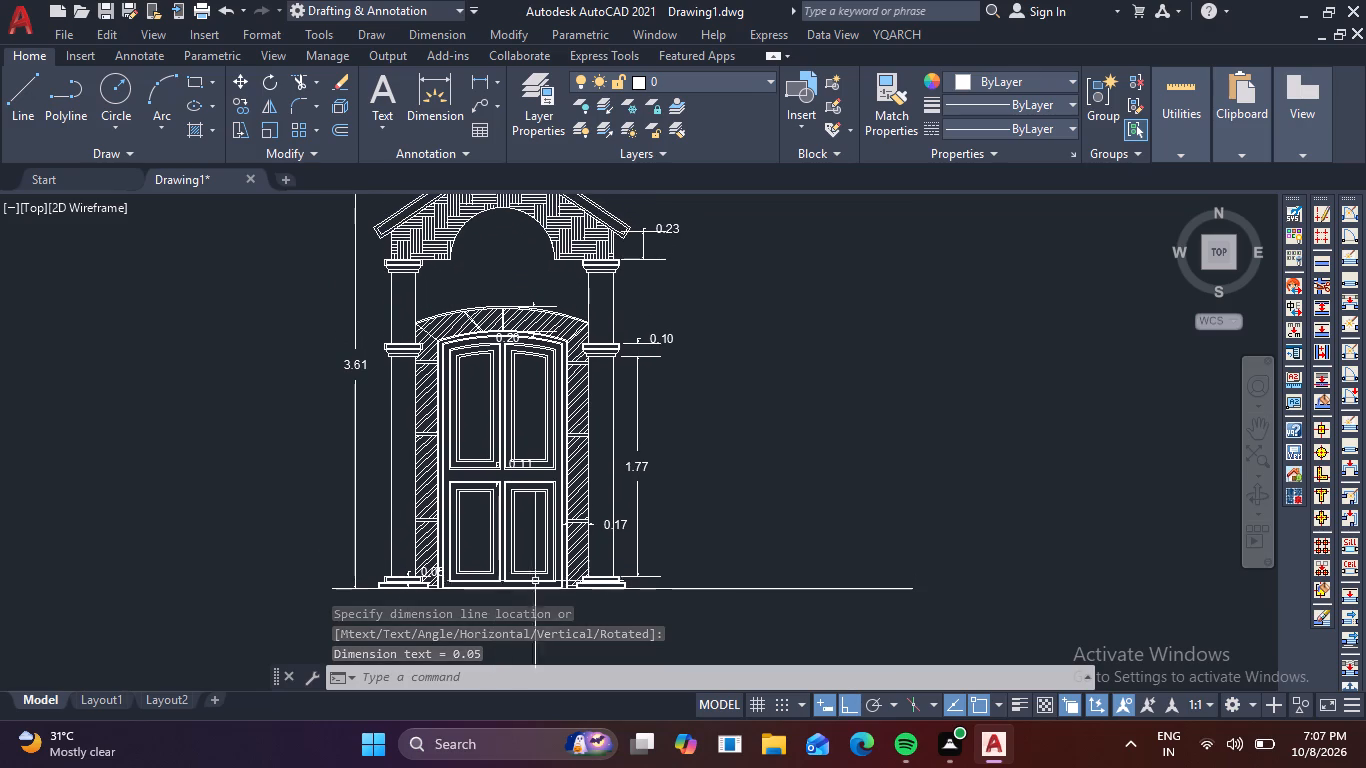
{"action": "scroll", "coordinate": [578, 498], "scroll_direction": "down", "scroll_amount": 2}
{"action": "scroll", "coordinate": [548, 445], "scroll_direction": "up", "scroll_amount": 2}
{"action": "middle_click_drag", "start_coordinate": [570, 332], "coordinate": [572, 342]}
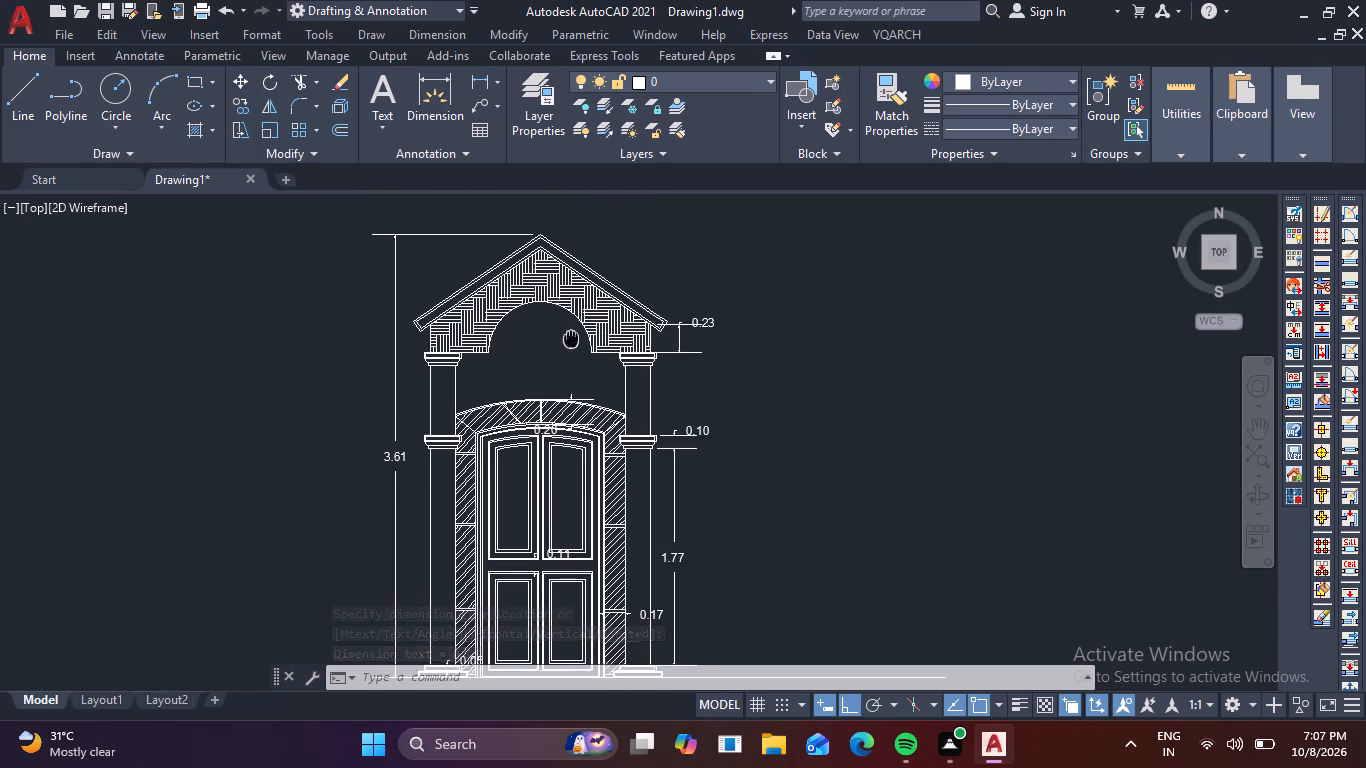
{"action": "middle_click_drag", "start_coordinate": [572, 342], "coordinate": [577, 380]}
{"action": "scroll", "coordinate": [517, 320], "scroll_direction": "up", "scroll_amount": 2}
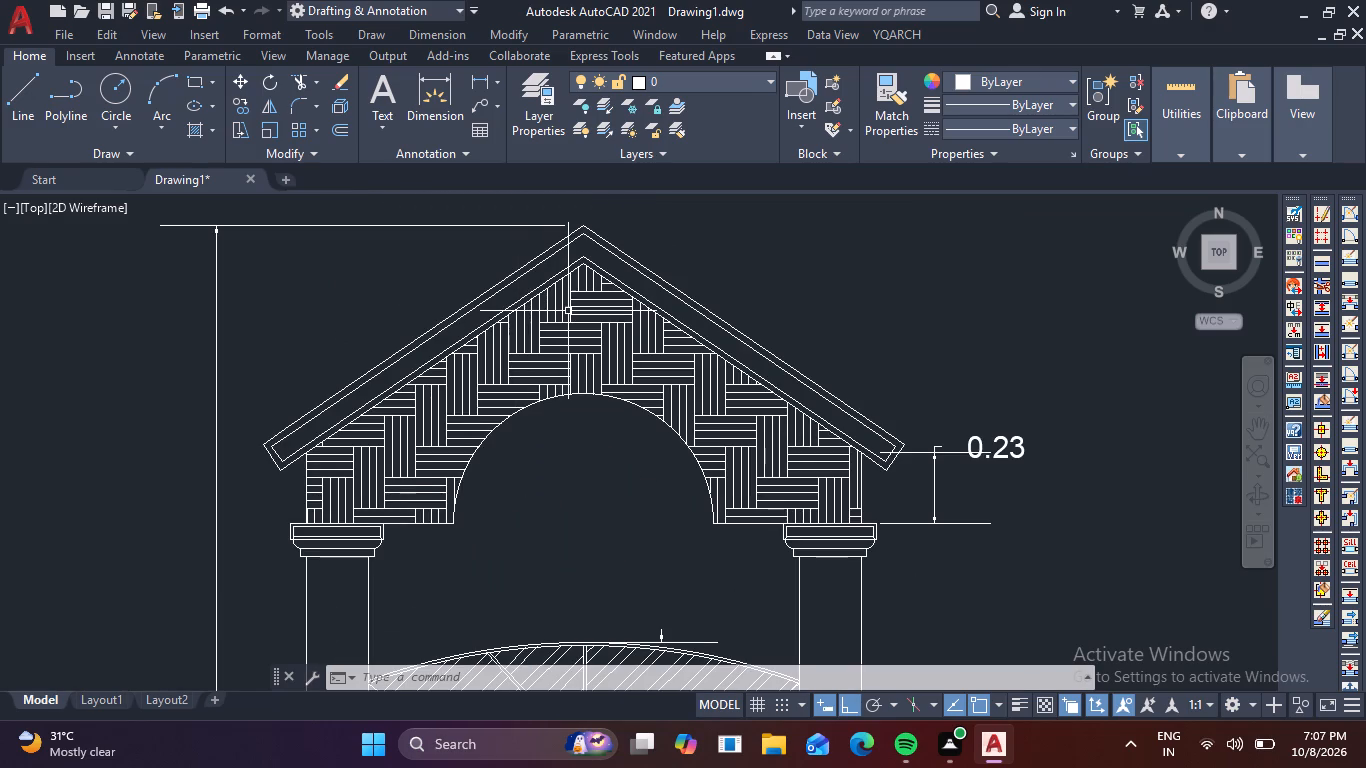
{"action": "middle_click_drag", "start_coordinate": [569, 446], "coordinate": [530, 271]}
{"action": "left_click", "coordinate": [485, 80]}
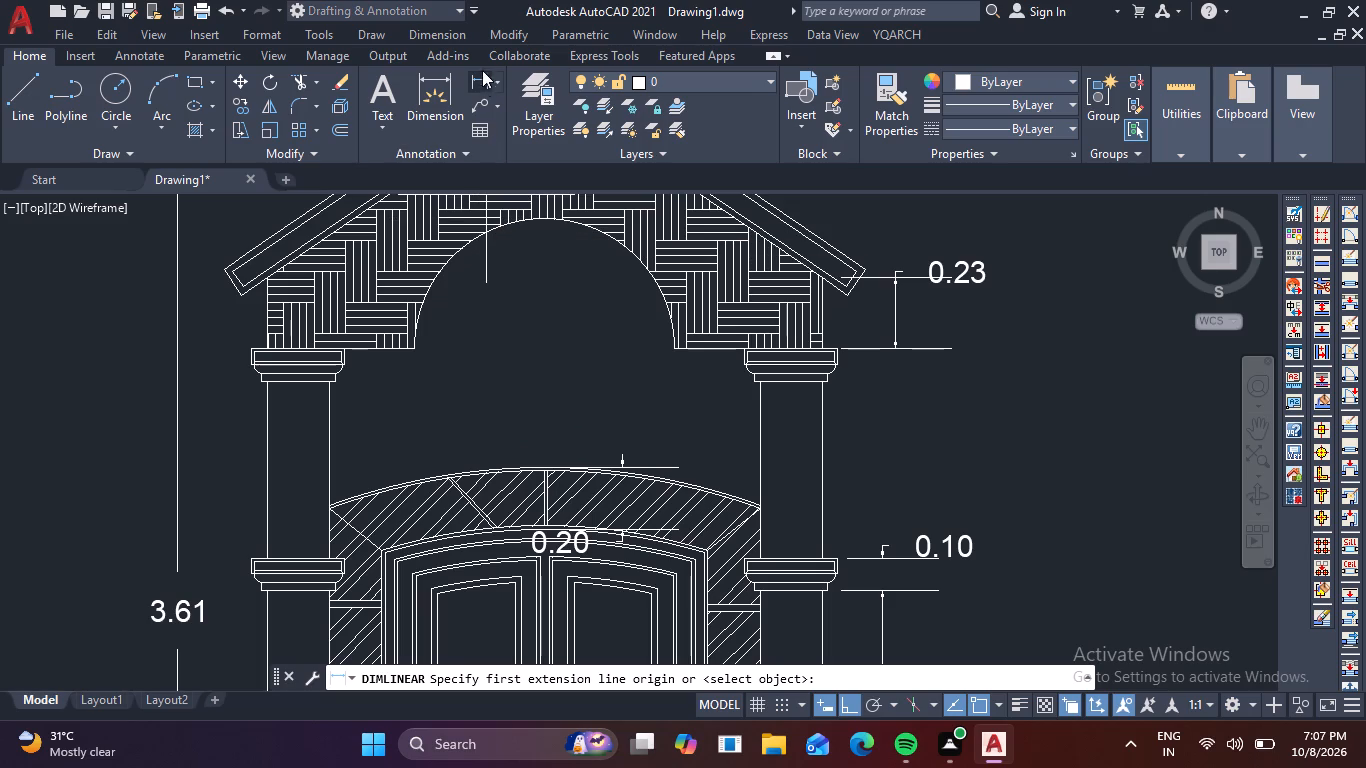
{"action": "left_click", "coordinate": [495, 78]}
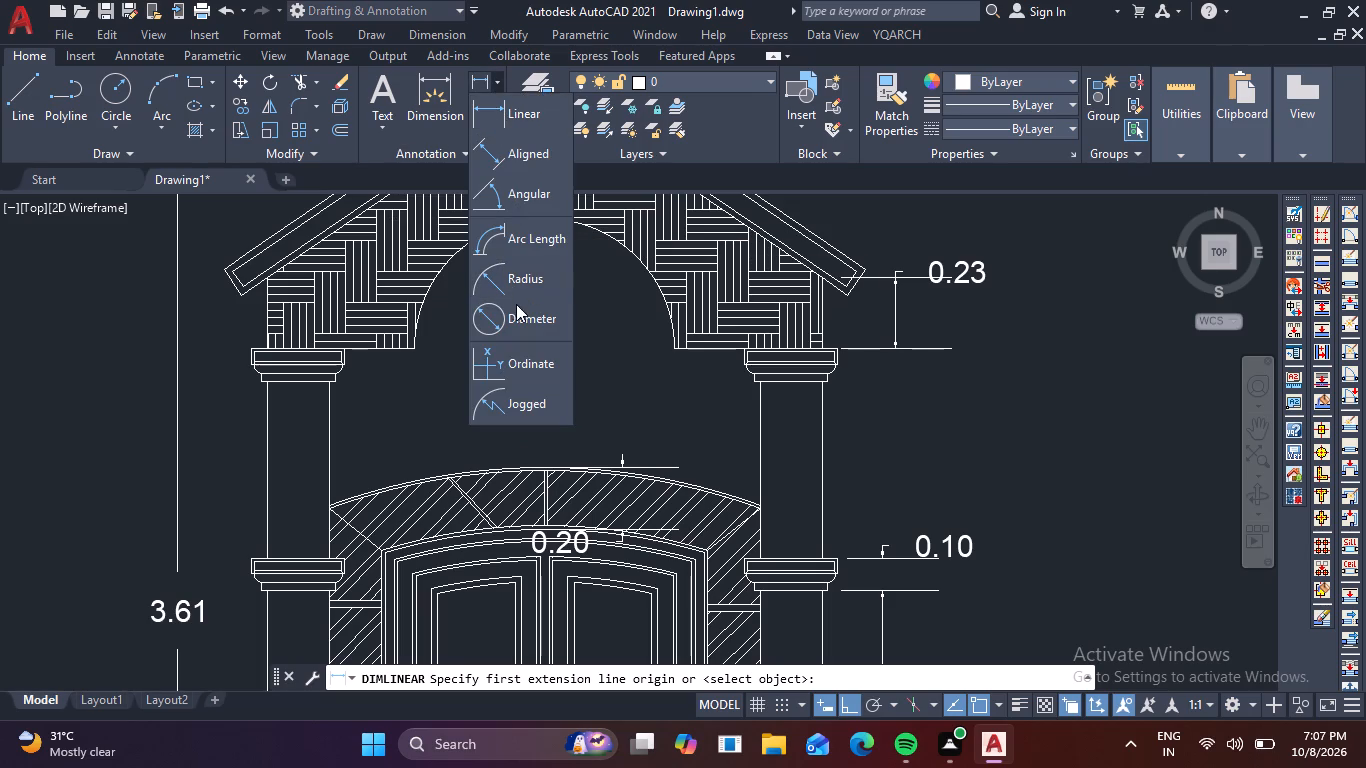
{"action": "left_click", "coordinate": [520, 285]}
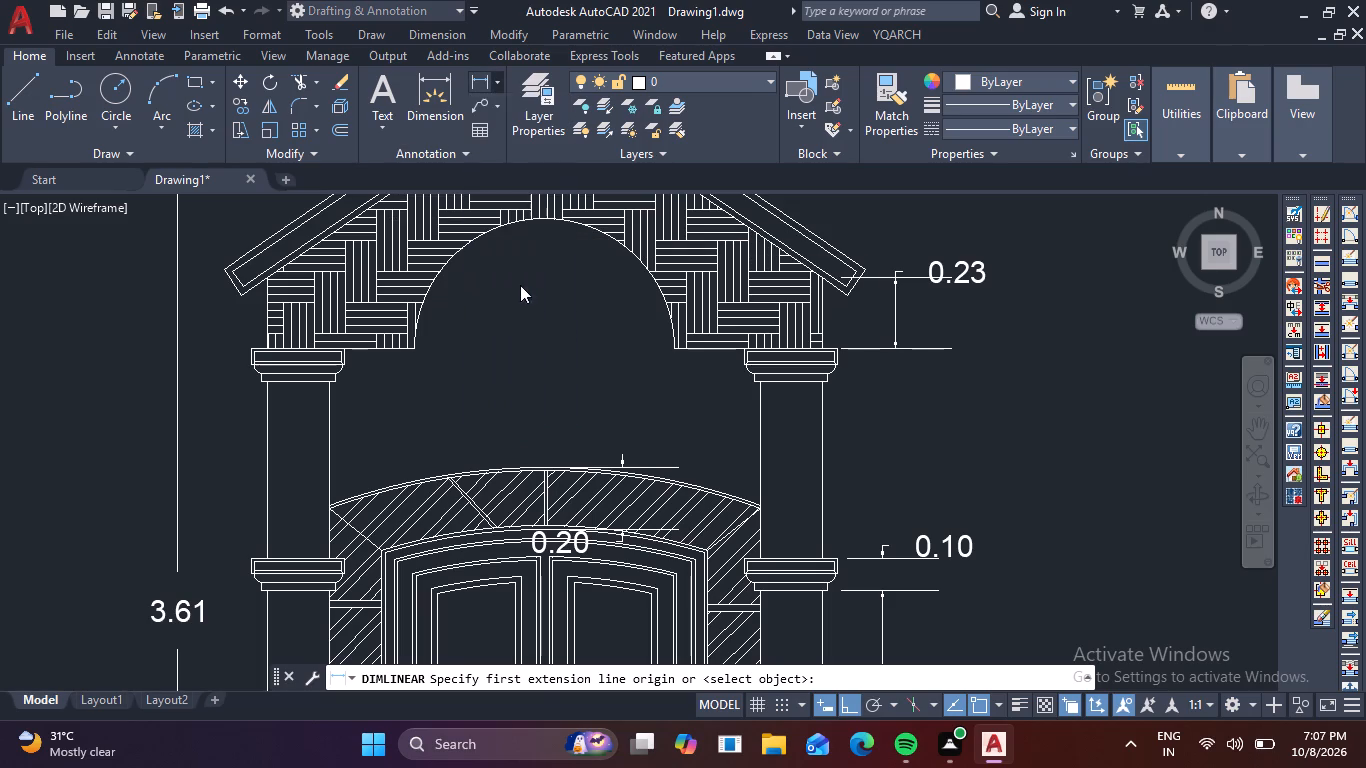
{"action": "left_click", "coordinate": [561, 219]}
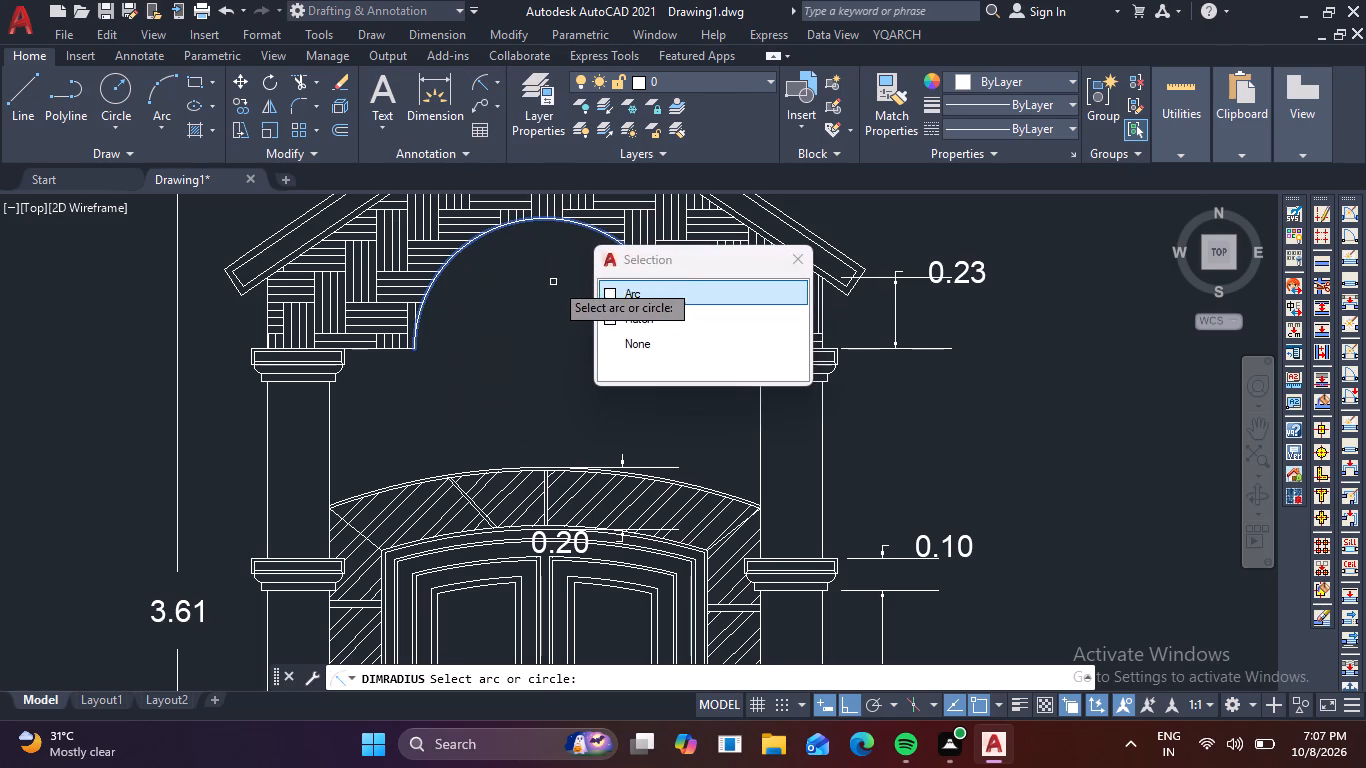
{"action": "left_click", "coordinate": [610, 291]}
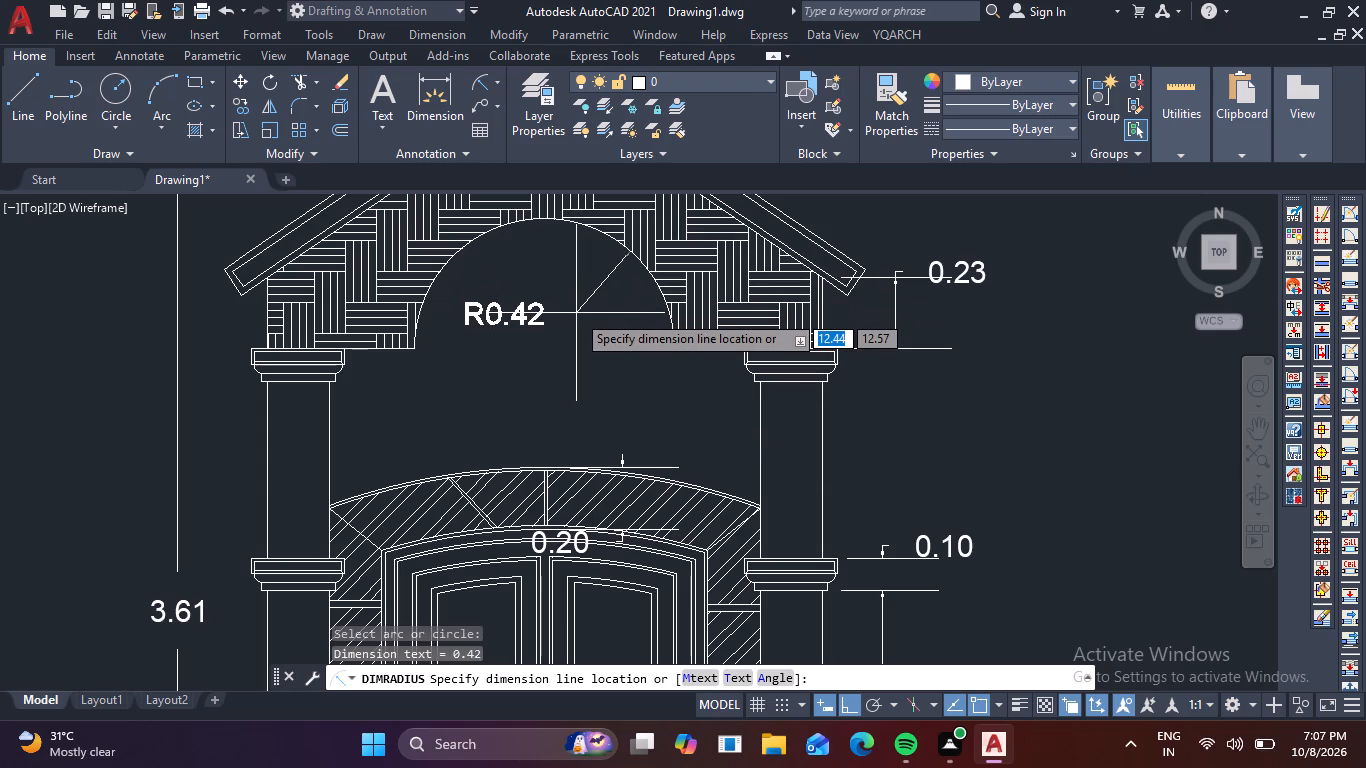
{"action": "left_click", "coordinate": [576, 313]}
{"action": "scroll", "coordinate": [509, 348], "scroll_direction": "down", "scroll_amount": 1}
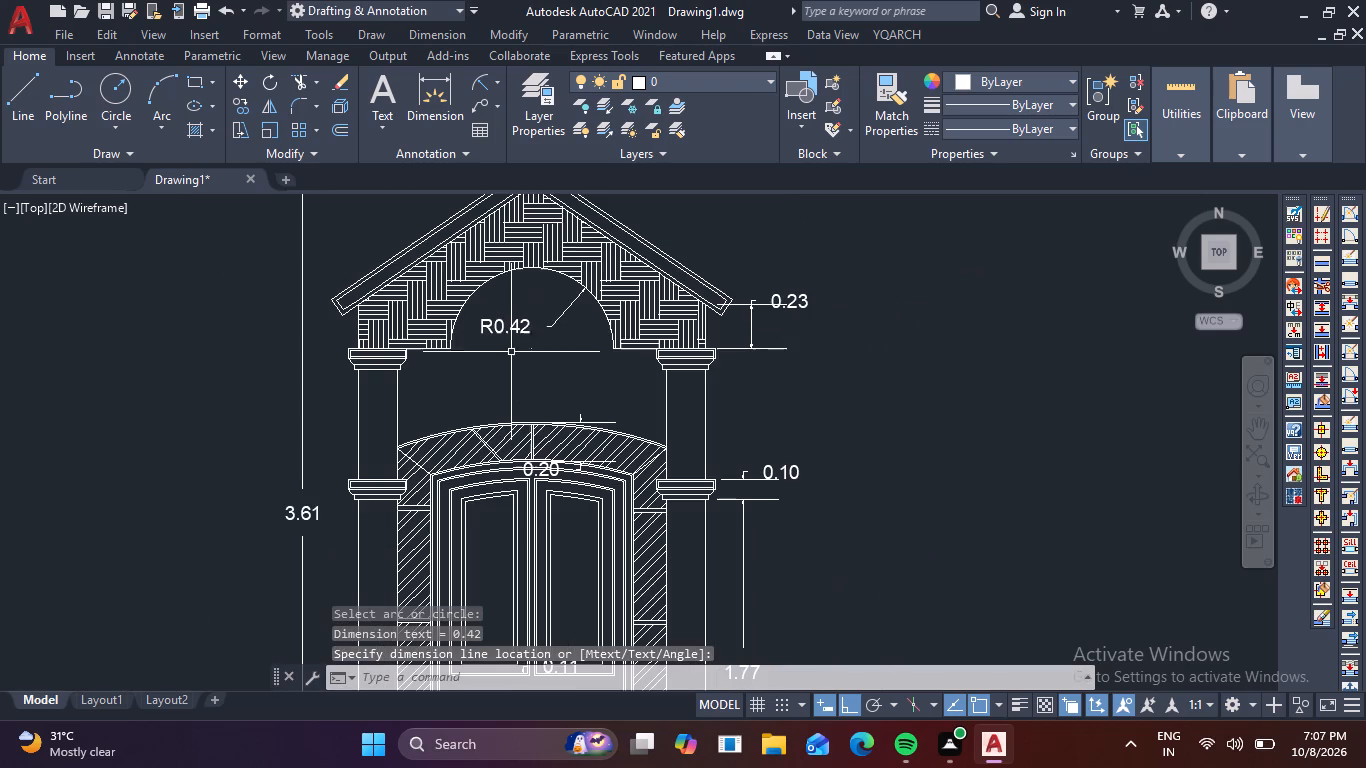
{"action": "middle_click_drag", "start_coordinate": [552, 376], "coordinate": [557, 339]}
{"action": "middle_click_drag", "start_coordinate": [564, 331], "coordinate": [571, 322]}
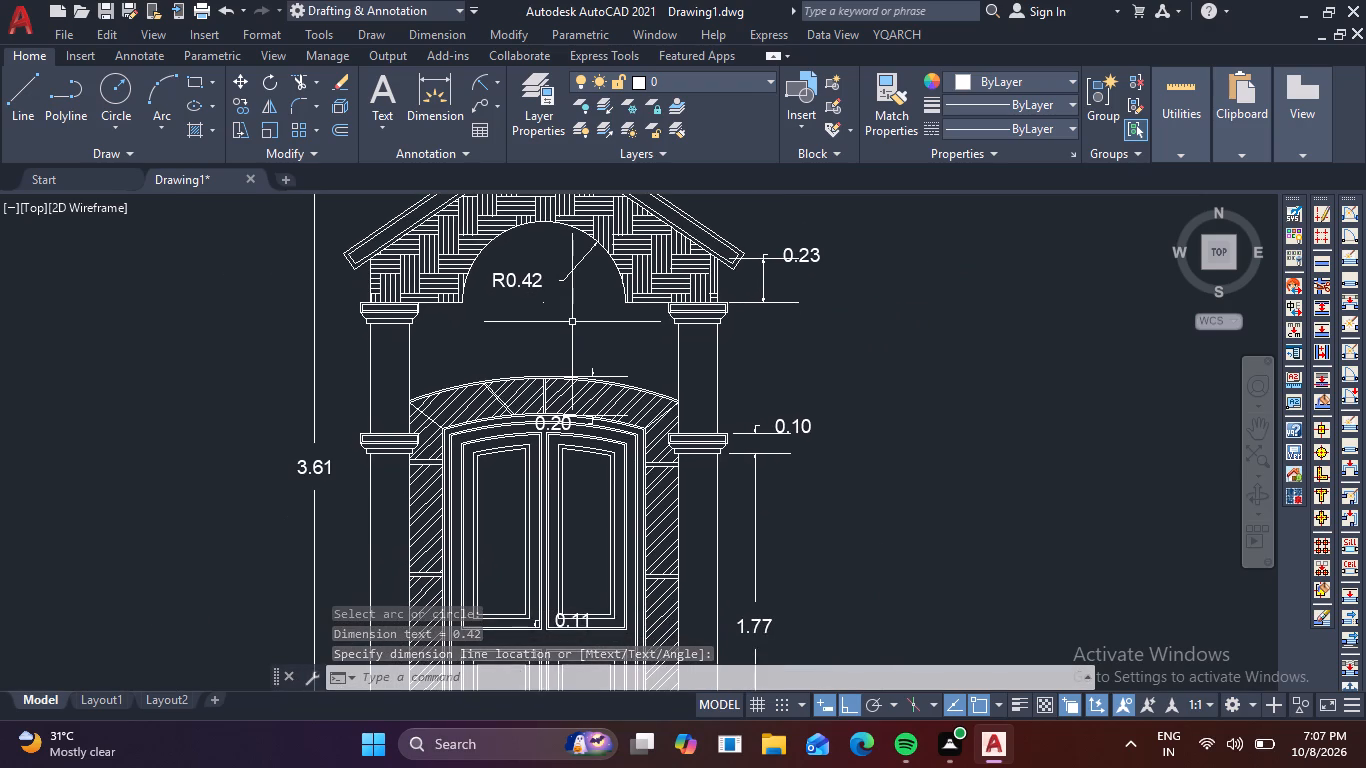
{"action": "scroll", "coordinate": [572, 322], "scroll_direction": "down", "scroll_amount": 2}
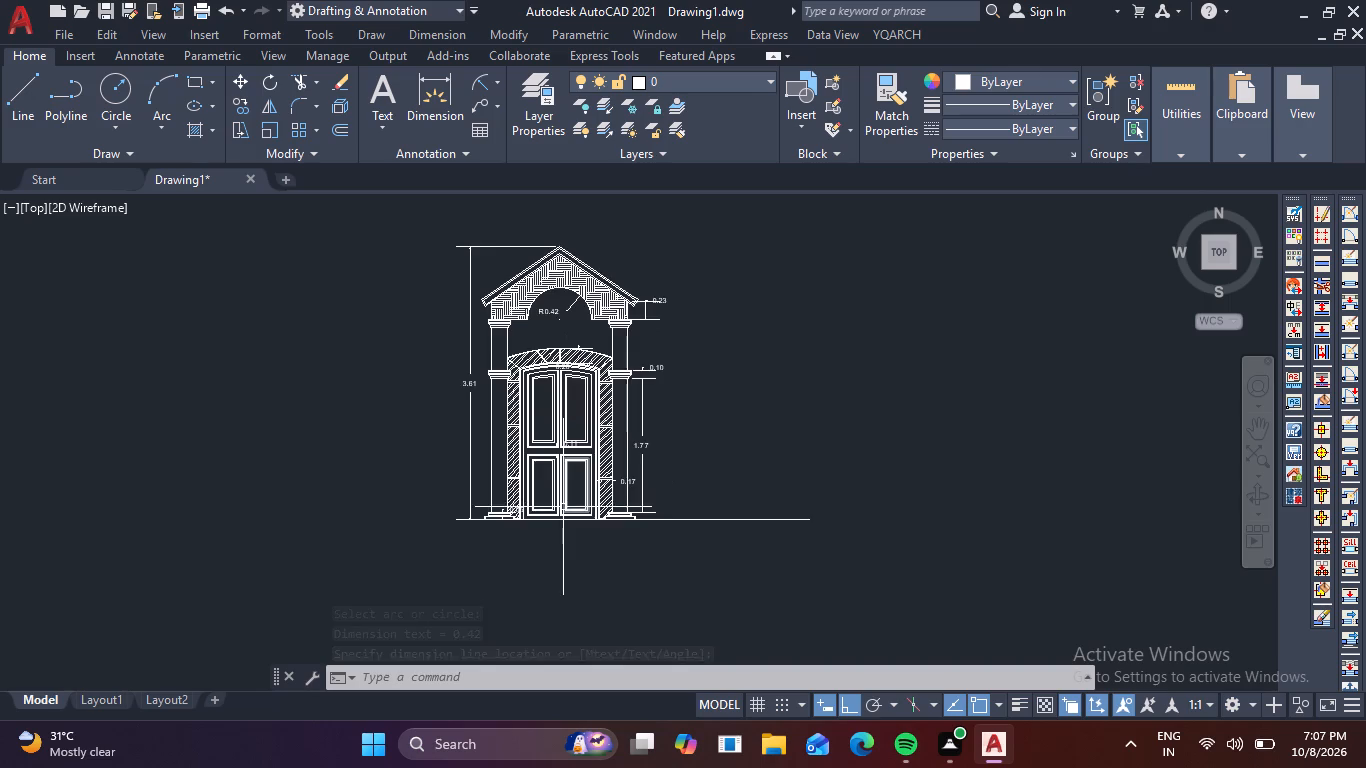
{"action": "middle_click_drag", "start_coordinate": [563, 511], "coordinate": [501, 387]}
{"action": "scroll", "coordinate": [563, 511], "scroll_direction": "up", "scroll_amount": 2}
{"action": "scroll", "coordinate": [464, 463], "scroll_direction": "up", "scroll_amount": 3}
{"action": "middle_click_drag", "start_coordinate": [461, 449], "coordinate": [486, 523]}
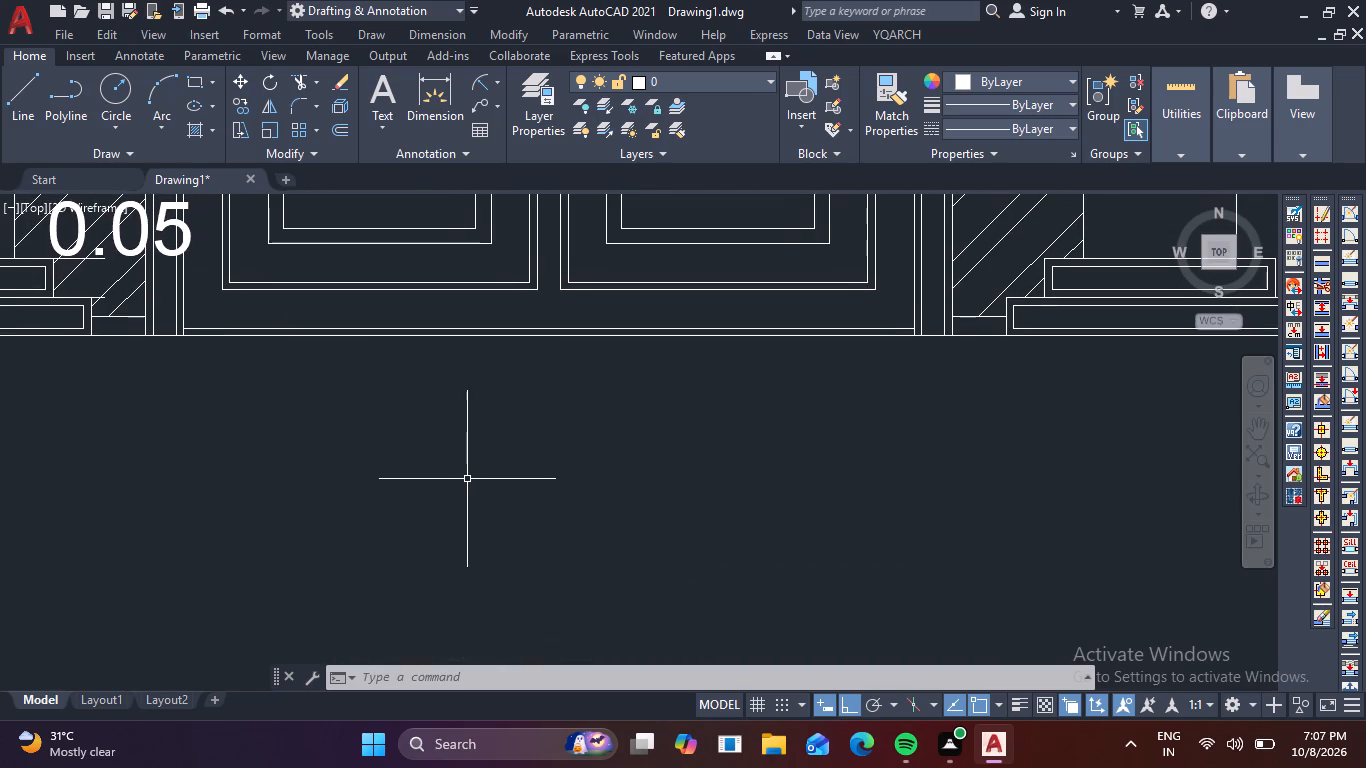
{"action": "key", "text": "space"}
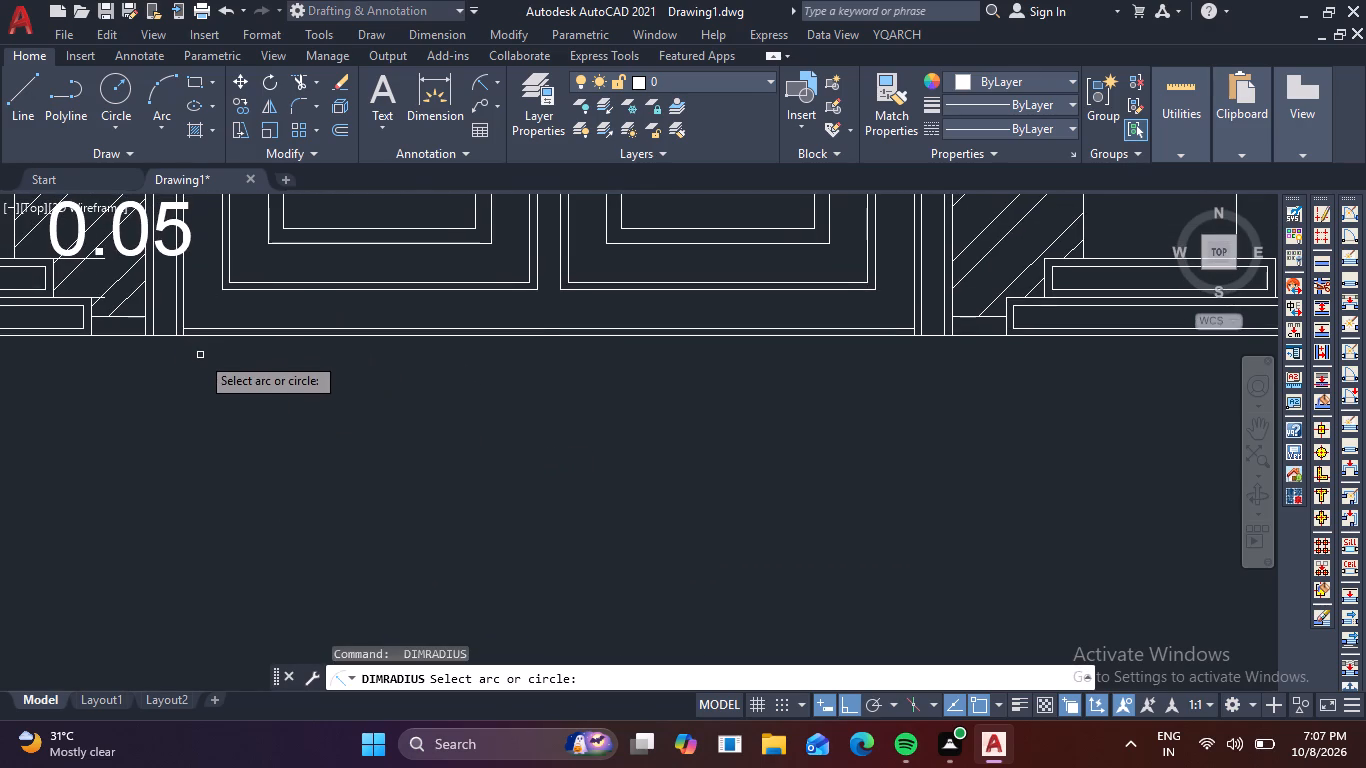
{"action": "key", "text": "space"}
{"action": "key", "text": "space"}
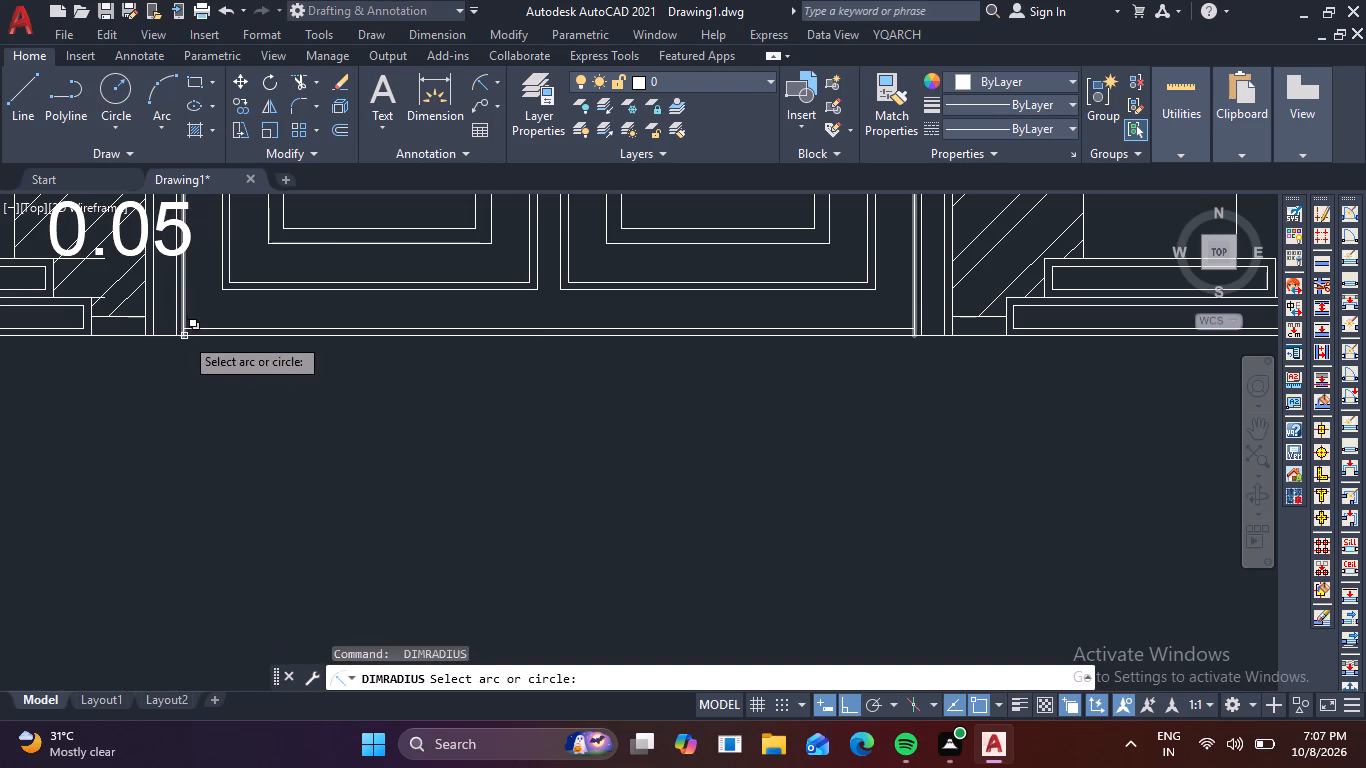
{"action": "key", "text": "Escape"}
Add a horizontal linear dimension across the door frame's full width at its base, placed just below the ground line.
{"action": "type", "text": "dli"}
{"action": "key", "text": "space"}
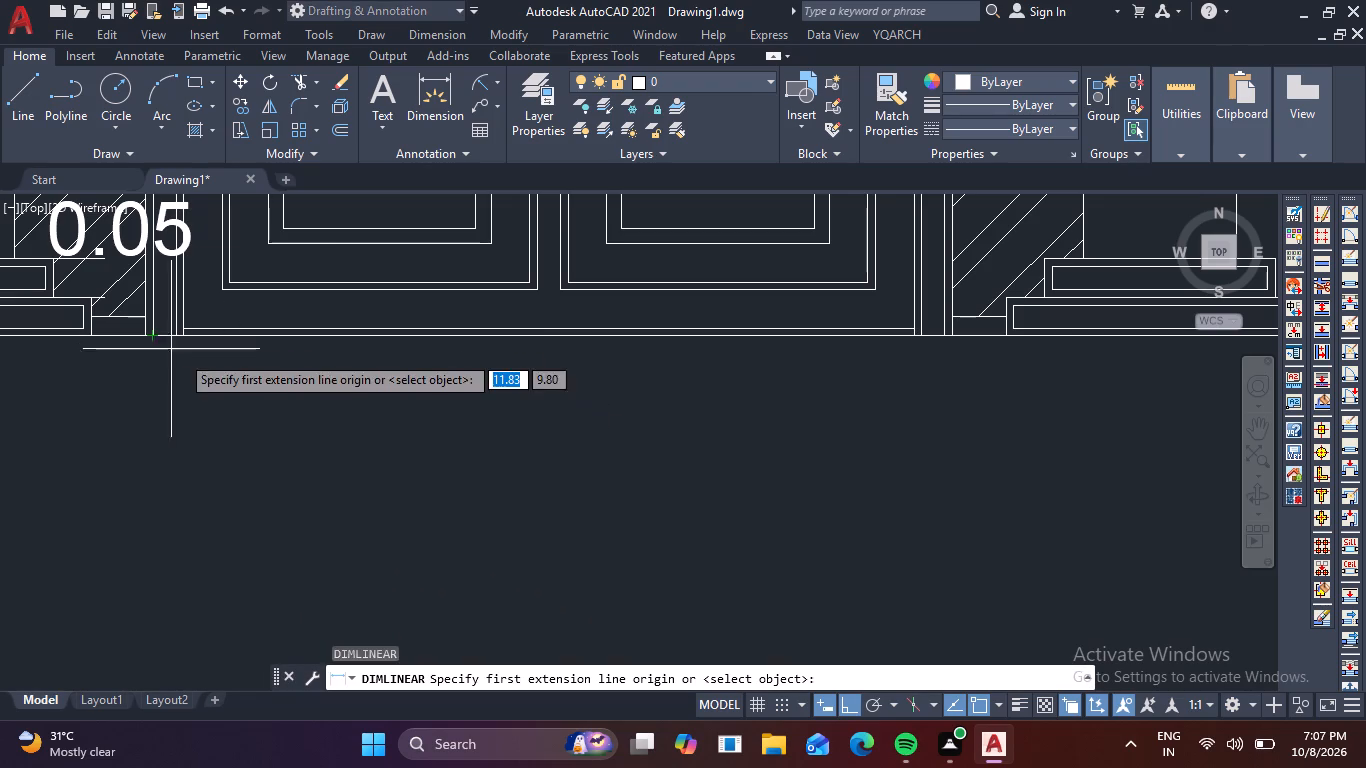
{"action": "middle_click_drag", "start_coordinate": [194, 361], "coordinate": [224, 447]}
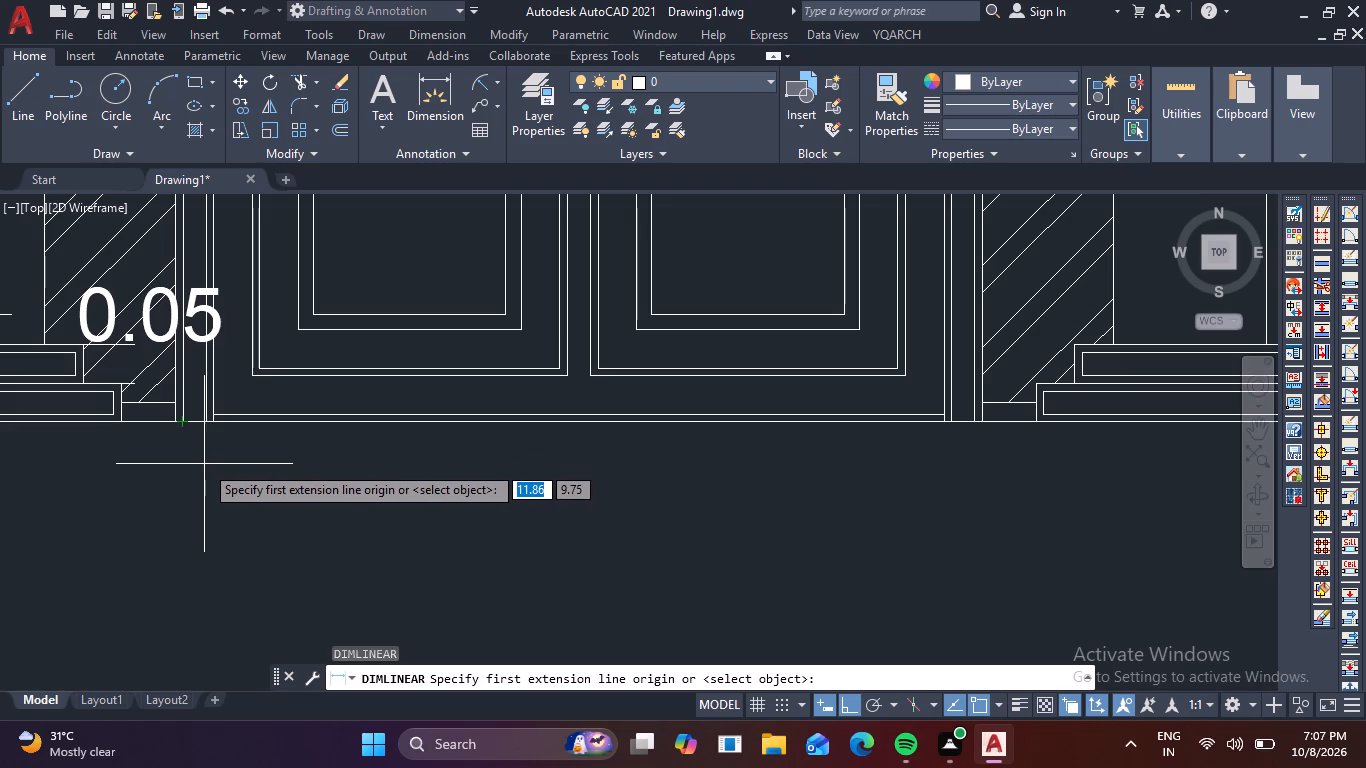
{"action": "left_click", "coordinate": [186, 422]}
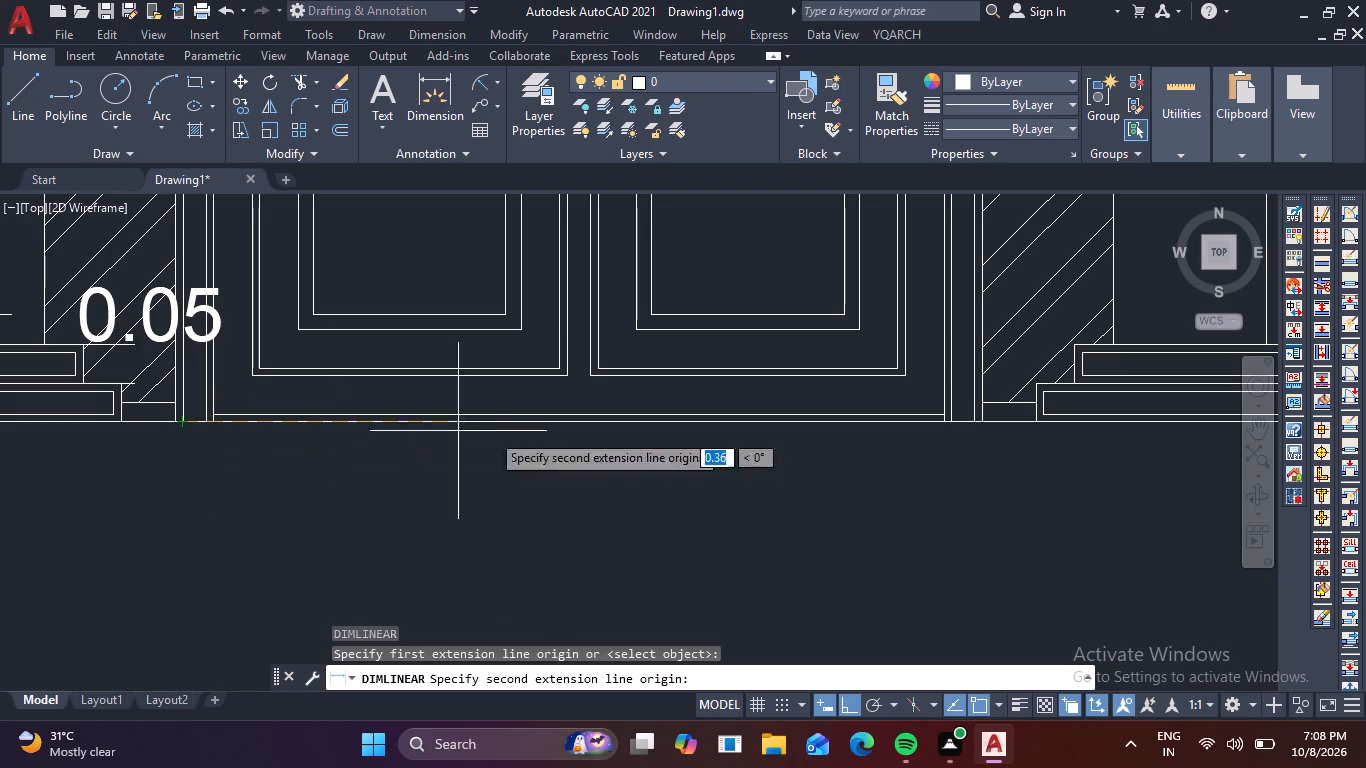
{"action": "left_click", "coordinate": [970, 425]}
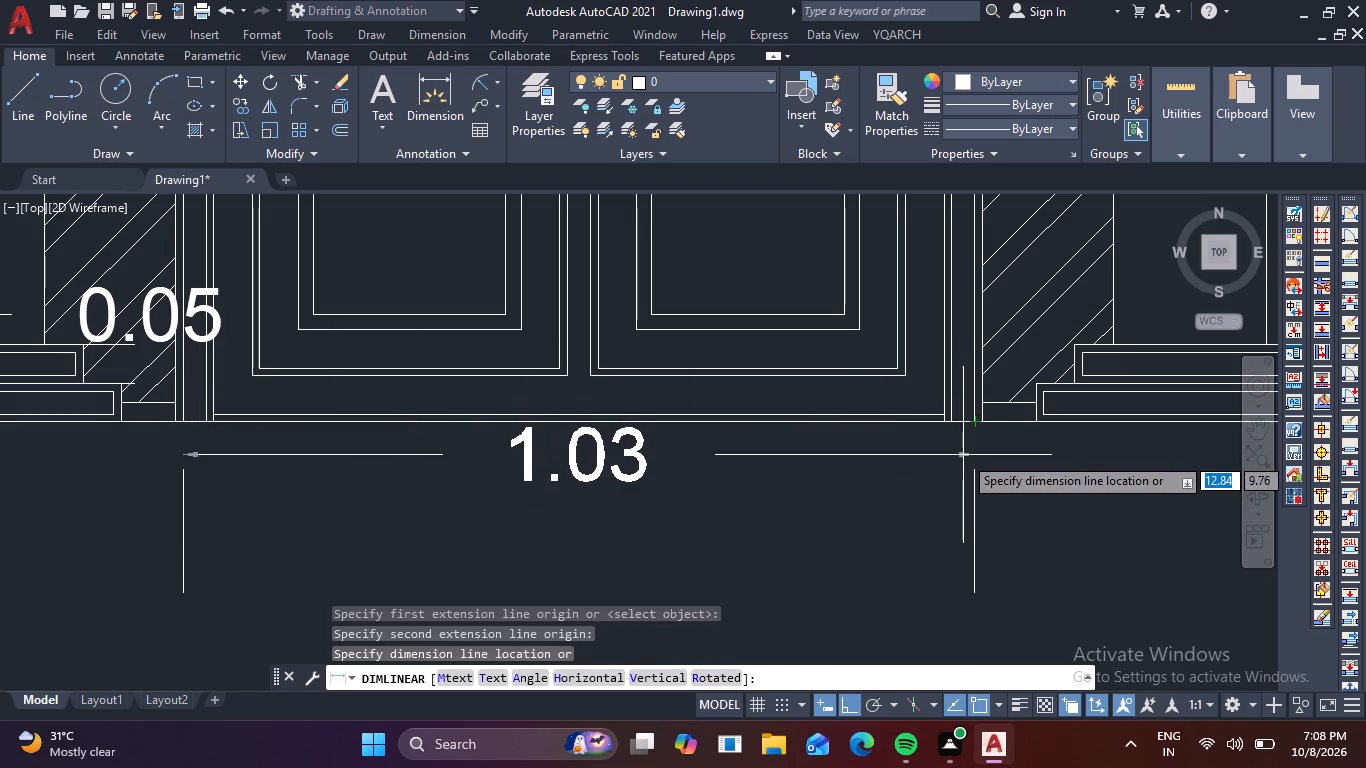
{"action": "left_click", "coordinate": [955, 483]}
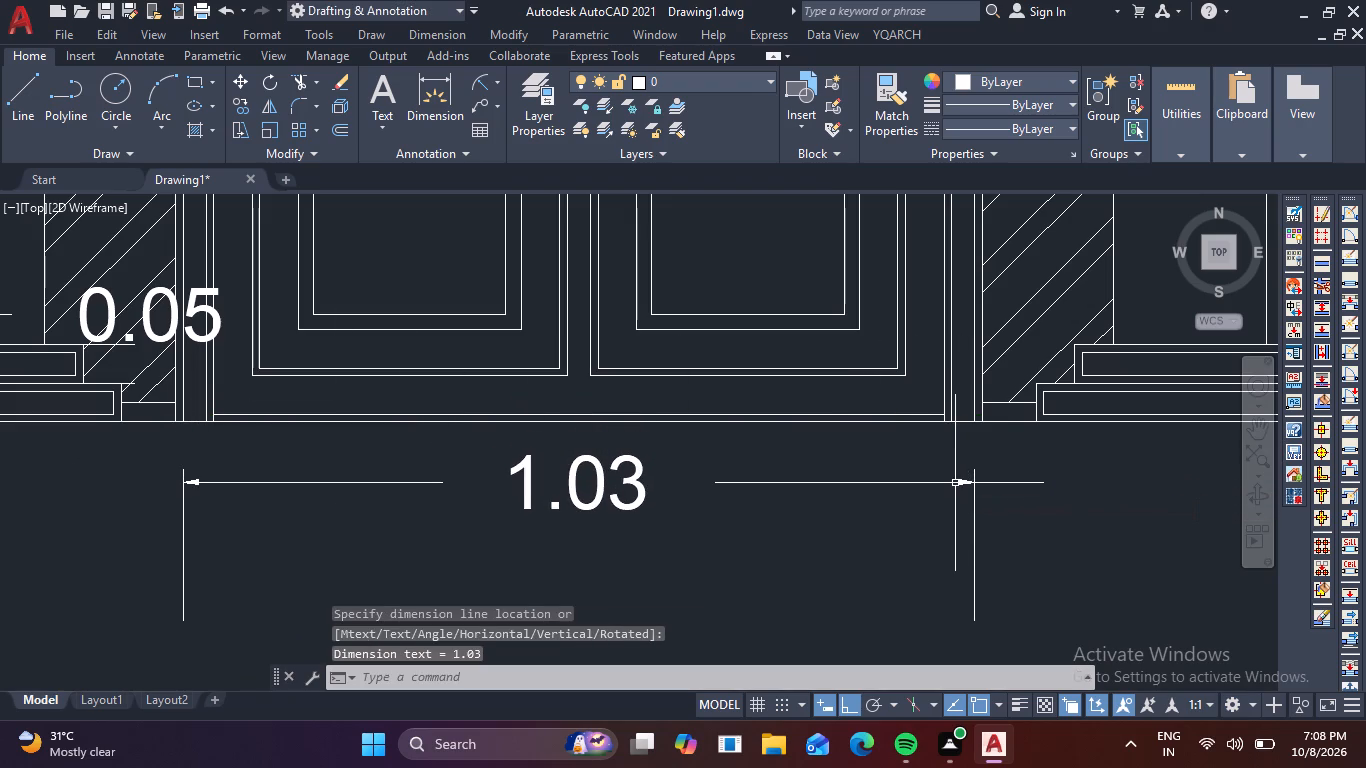
Add a vertical linear dimension of the thin strip between the door's bottom line and the ground line, beneath the left leaf.
{"action": "key", "text": "space"}
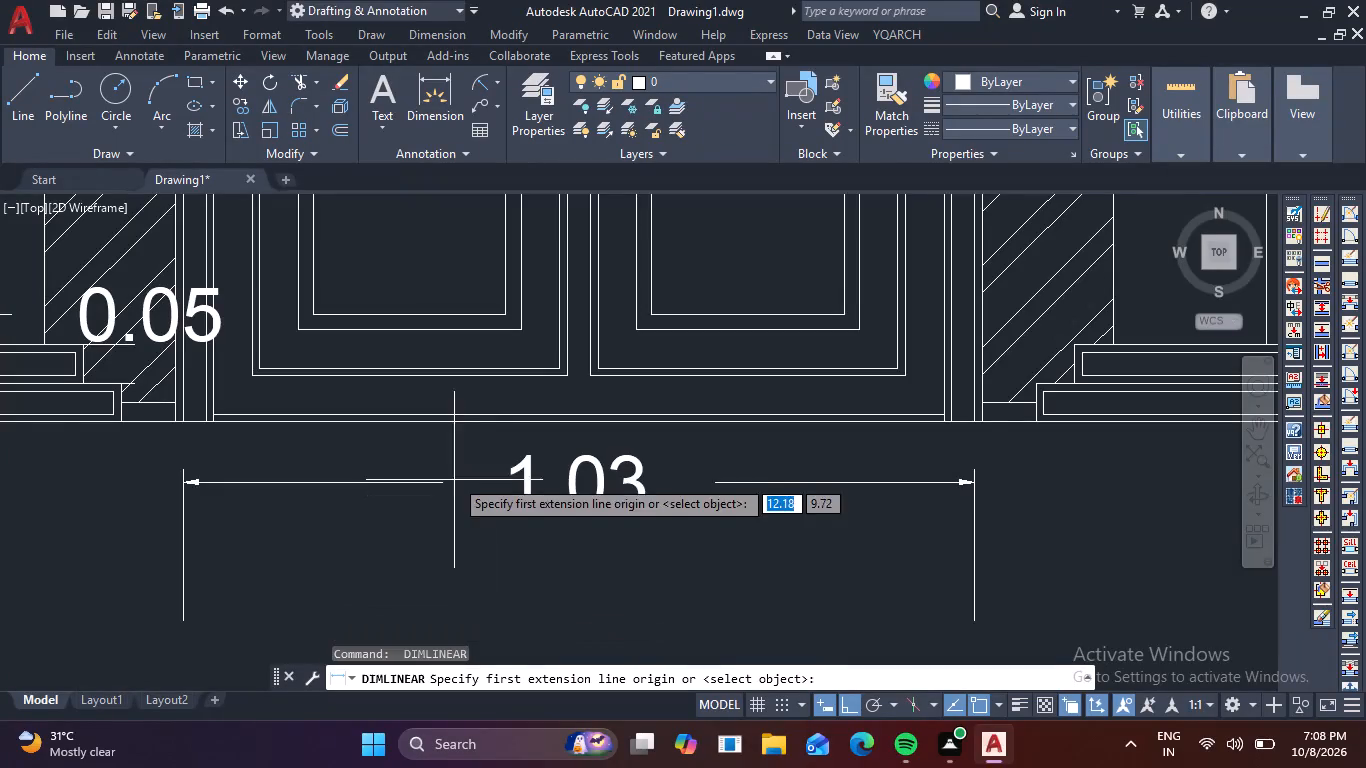
{"action": "scroll", "coordinate": [441, 426], "scroll_direction": "up", "scroll_amount": 1}
{"action": "left_click", "coordinate": [405, 408]}
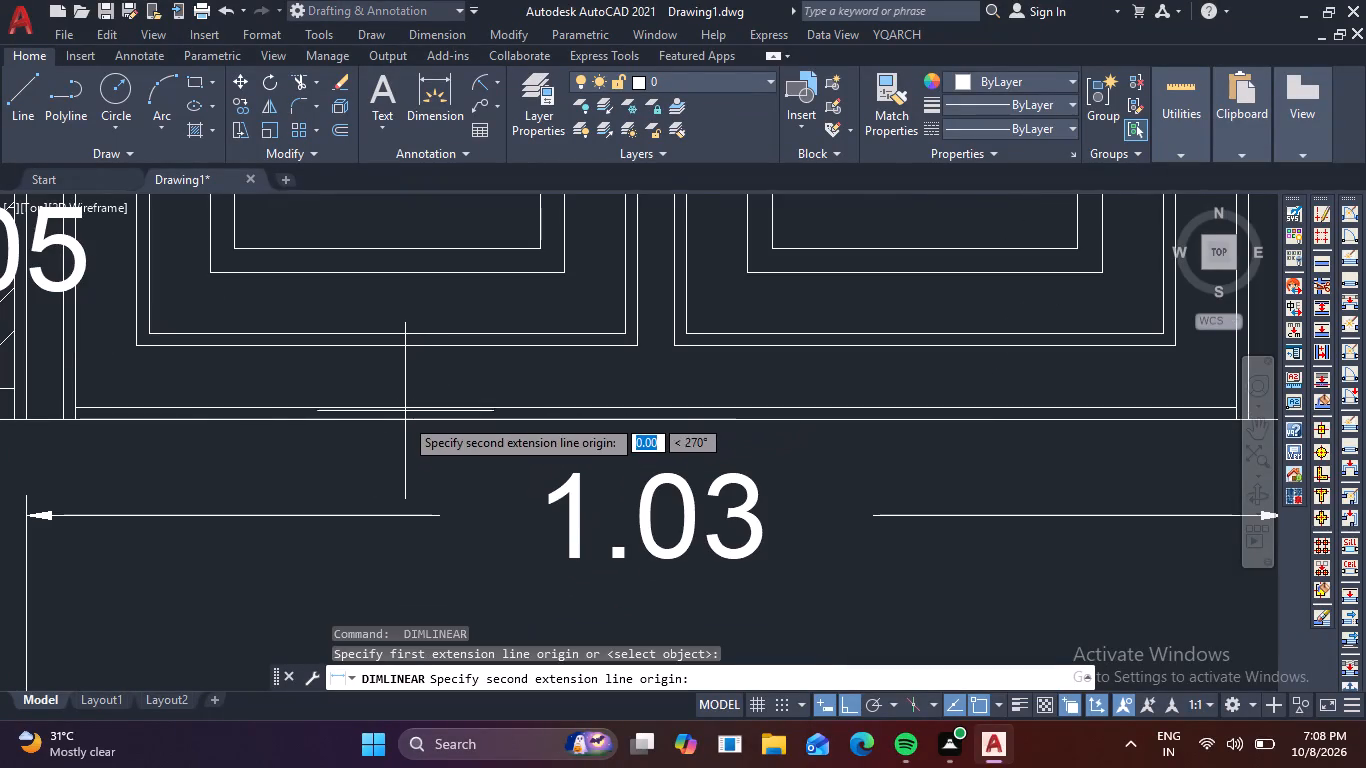
{"action": "left_click", "coordinate": [402, 422]}
{"action": "left_click", "coordinate": [378, 444]}
Add a horizontal linear dimension across the inner frame of the right leaf's lower panel, placed between the ground line and the overall width dimension.
{"action": "key", "text": "space"}
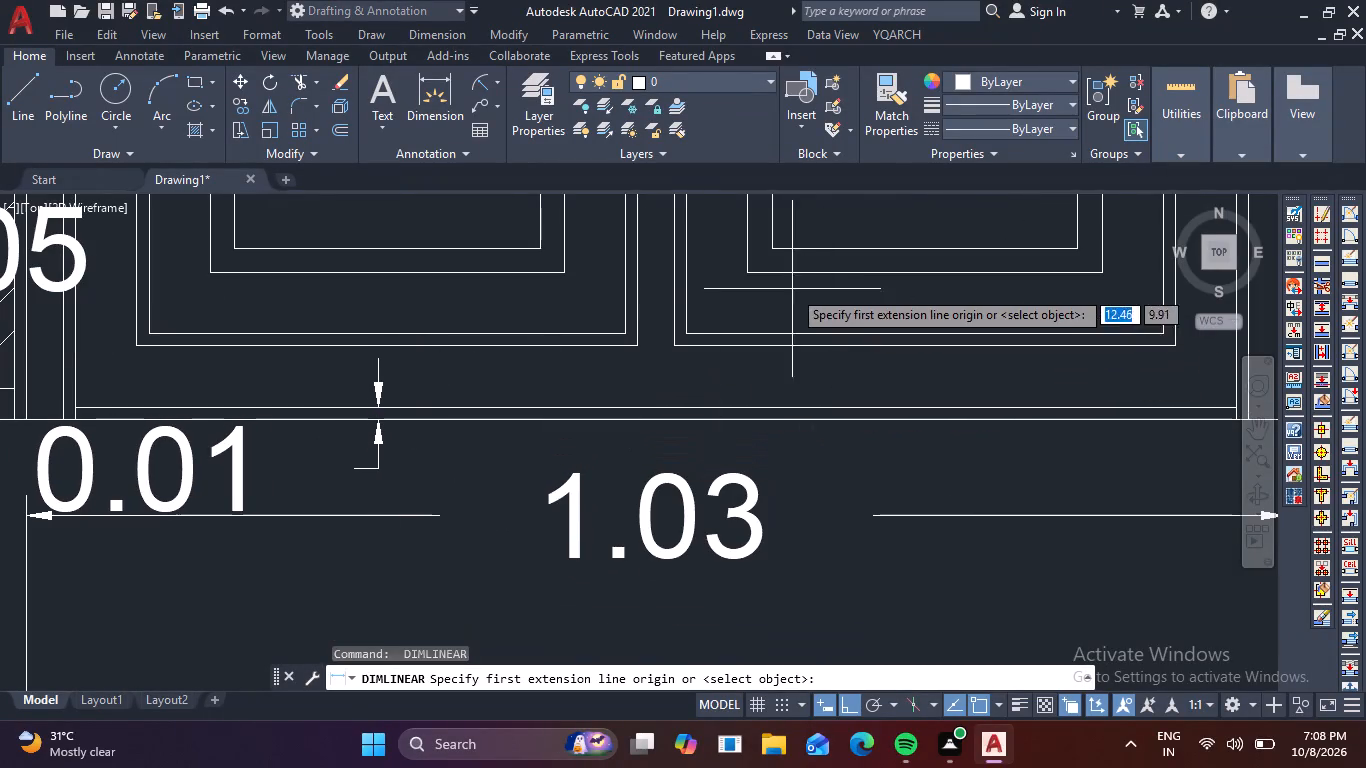
{"action": "left_click", "coordinate": [745, 274]}
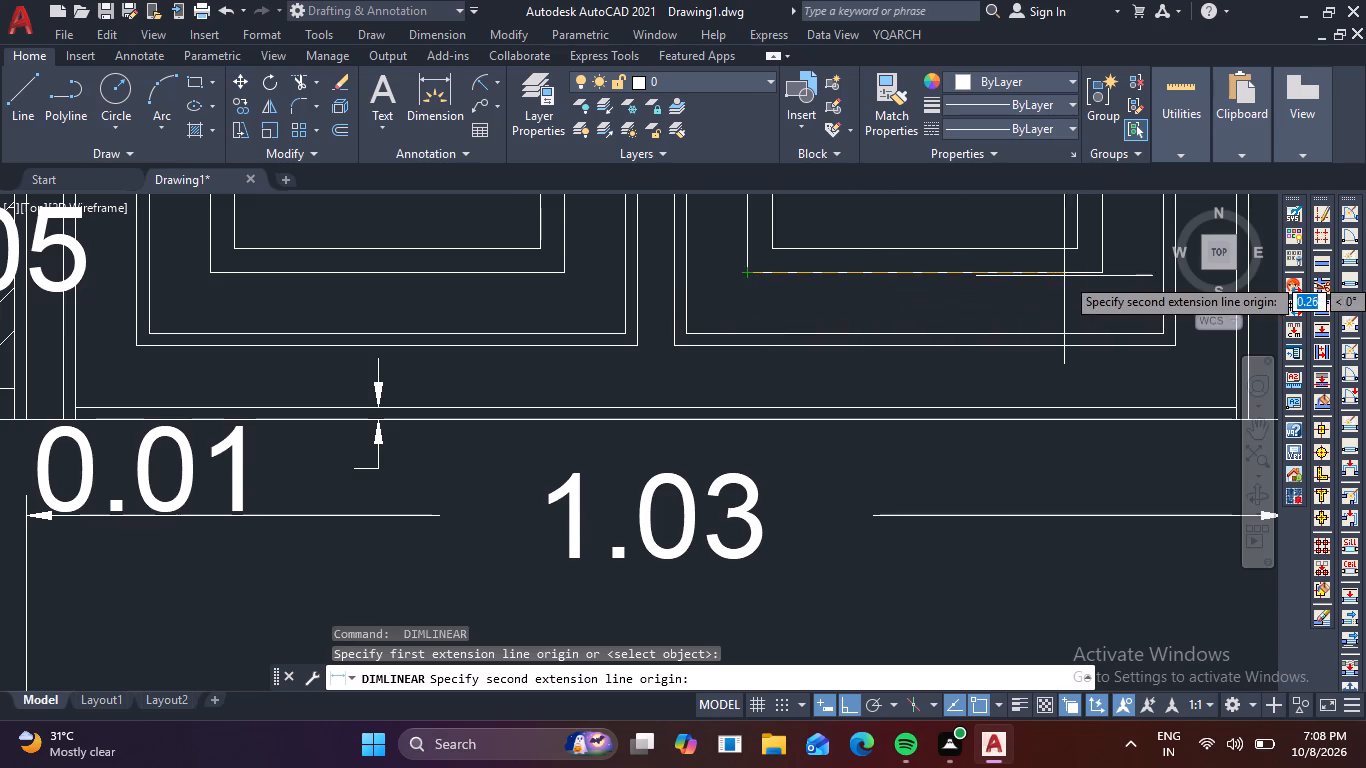
{"action": "left_click", "coordinate": [1108, 276]}
{"action": "scroll", "coordinate": [1075, 370], "scroll_direction": "down", "scroll_amount": 1}
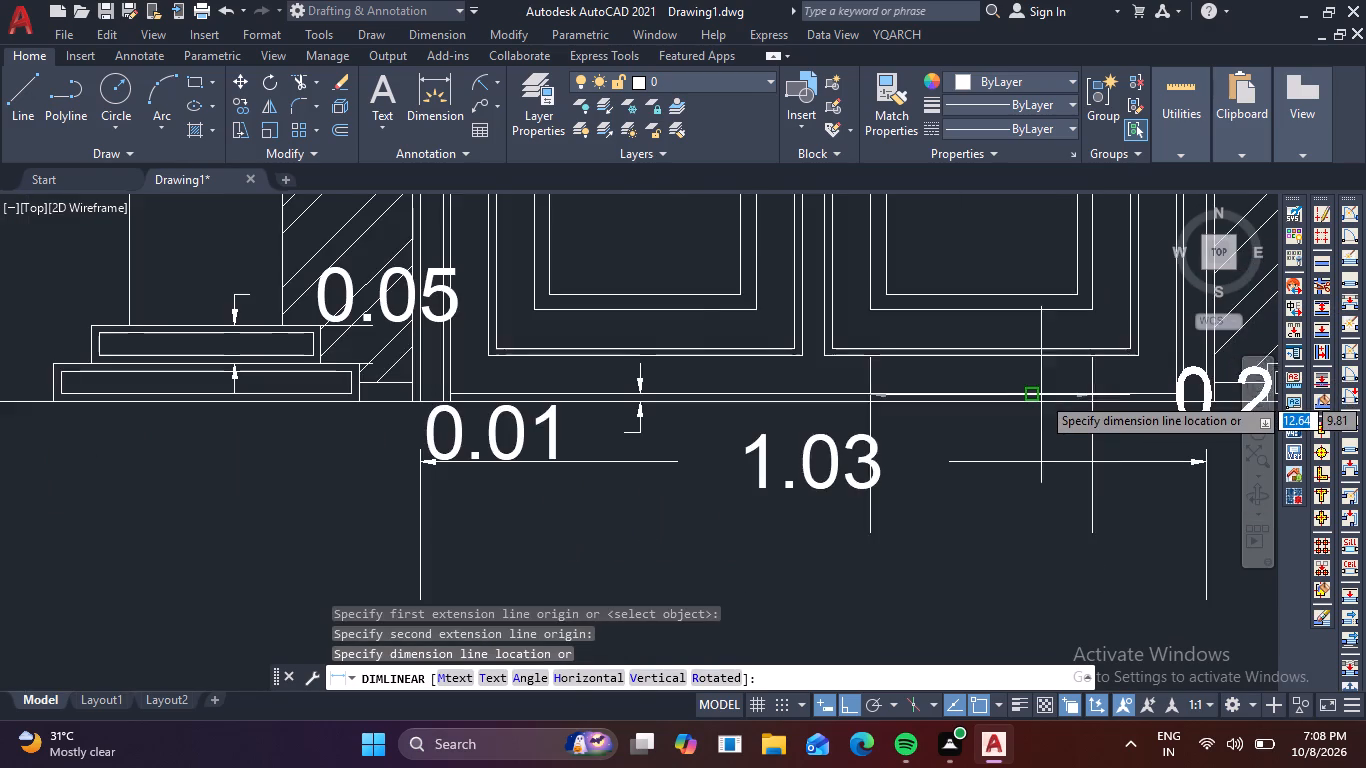
{"action": "middle_click_drag", "start_coordinate": [1039, 395], "coordinate": [674, 400]}
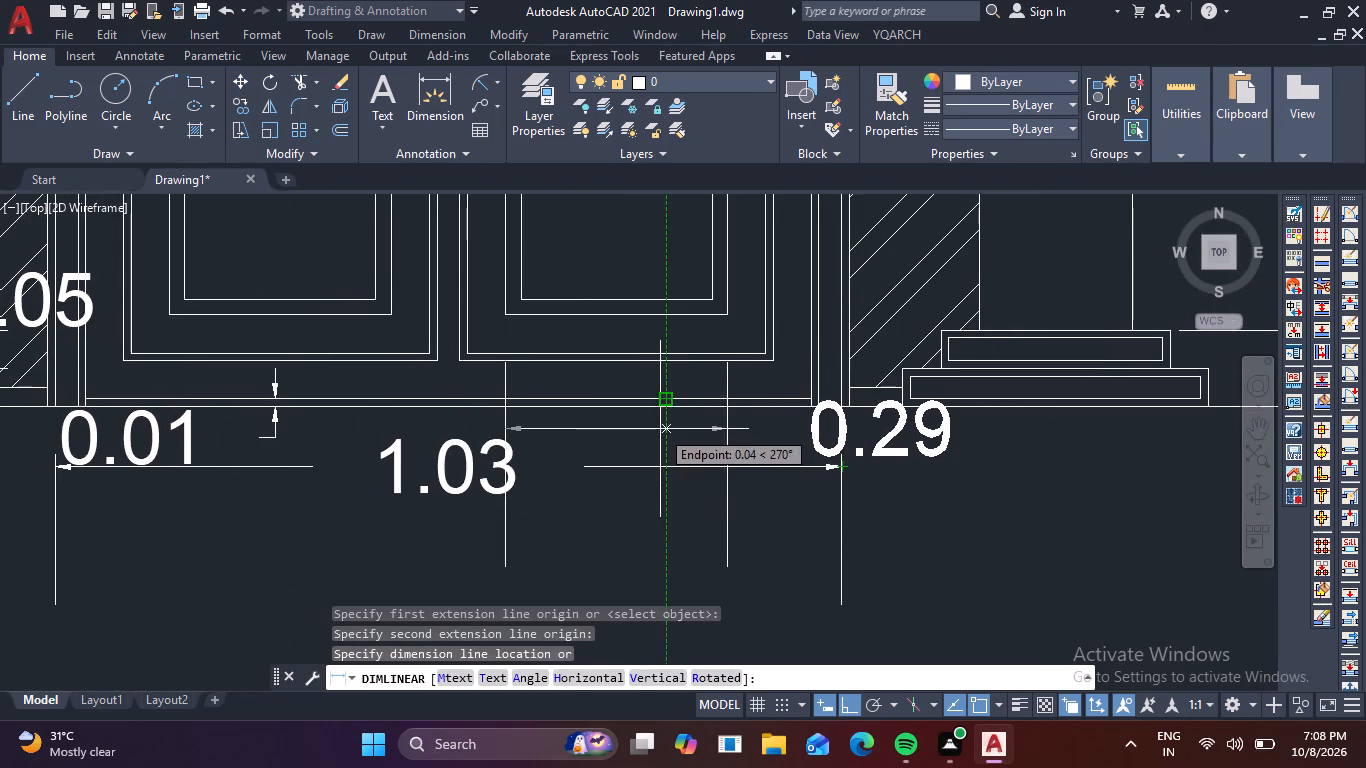
{"action": "left_click", "coordinate": [660, 429]}
{"action": "double_click", "coordinate": [718, 472]}
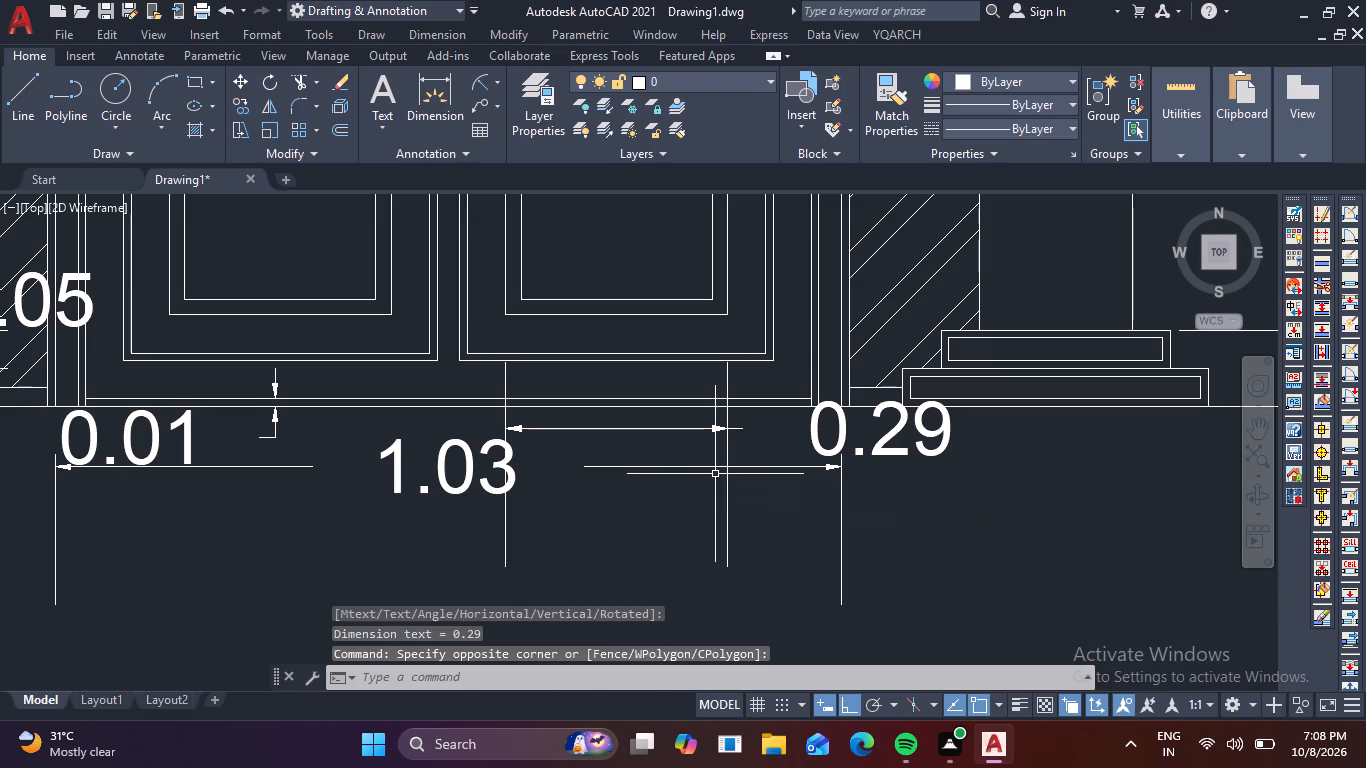
Turn on fixed length extension lines in the Standard dimension style and set the style current.
{"action": "type", "text": "d"}
{"action": "key", "text": "space"}
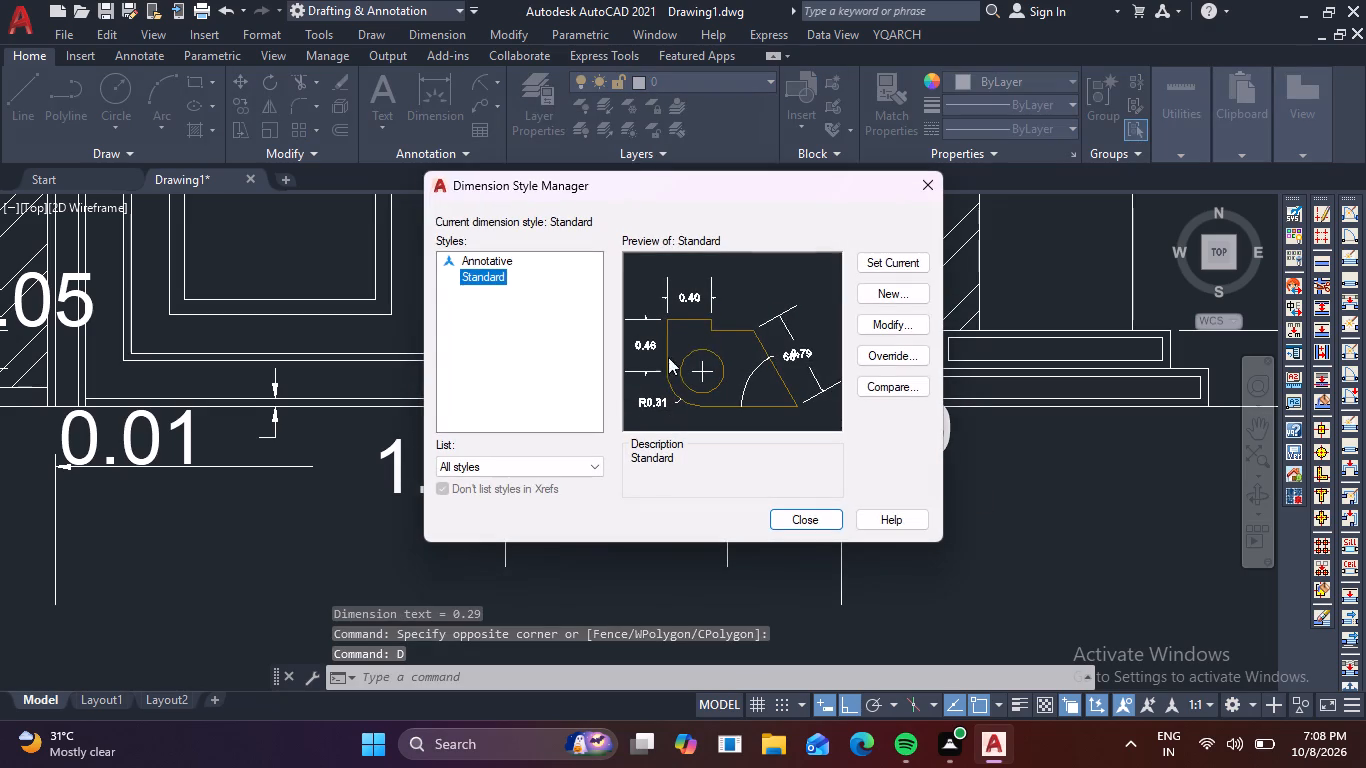
{"action": "left_click", "coordinate": [895, 324]}
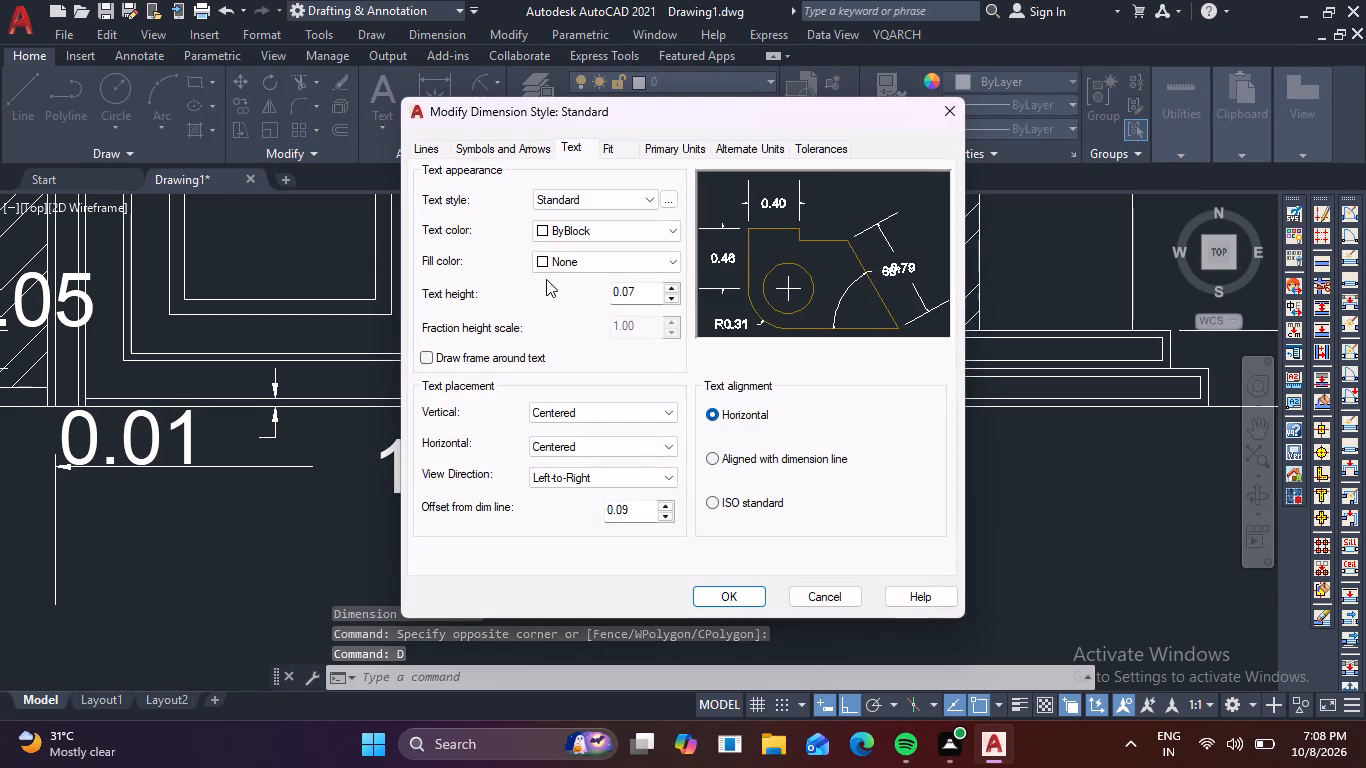
{"action": "left_click", "coordinate": [472, 151]}
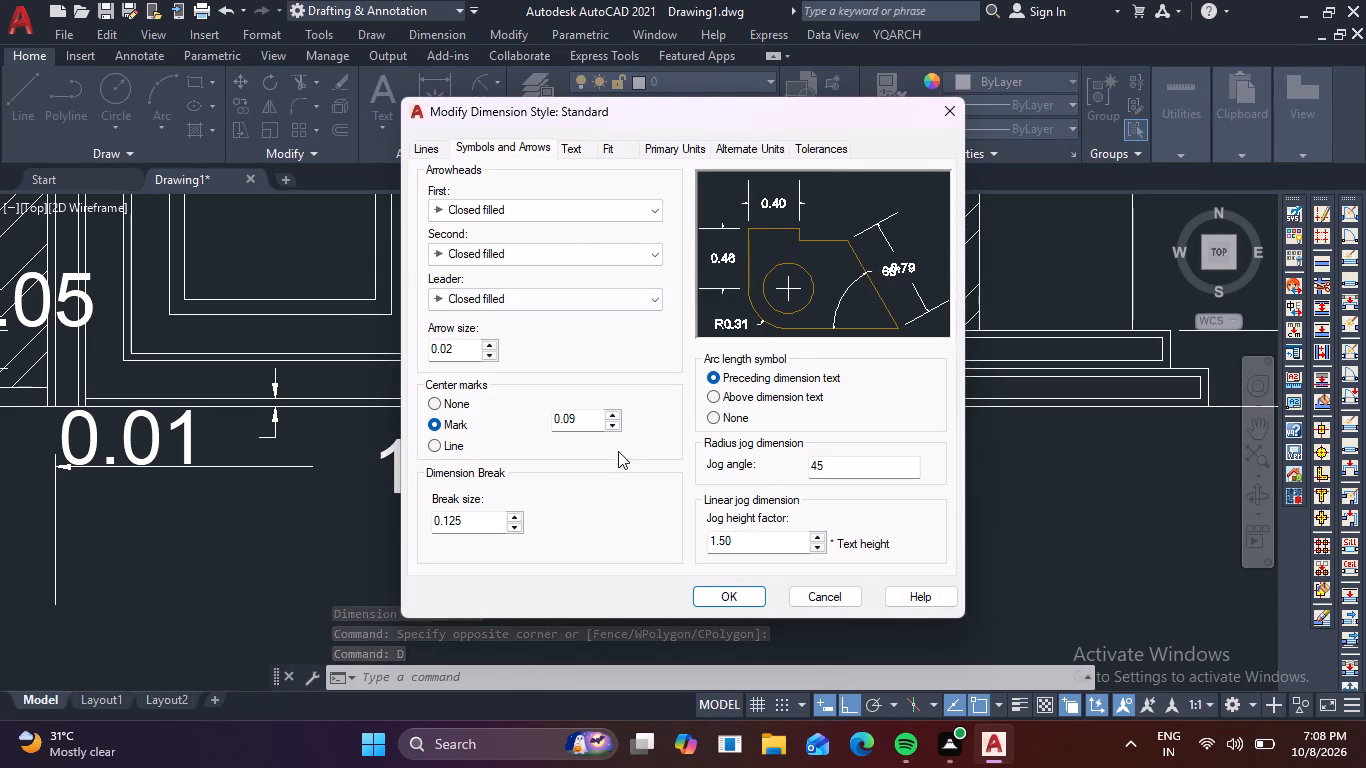
{"action": "left_click", "coordinate": [429, 141]}
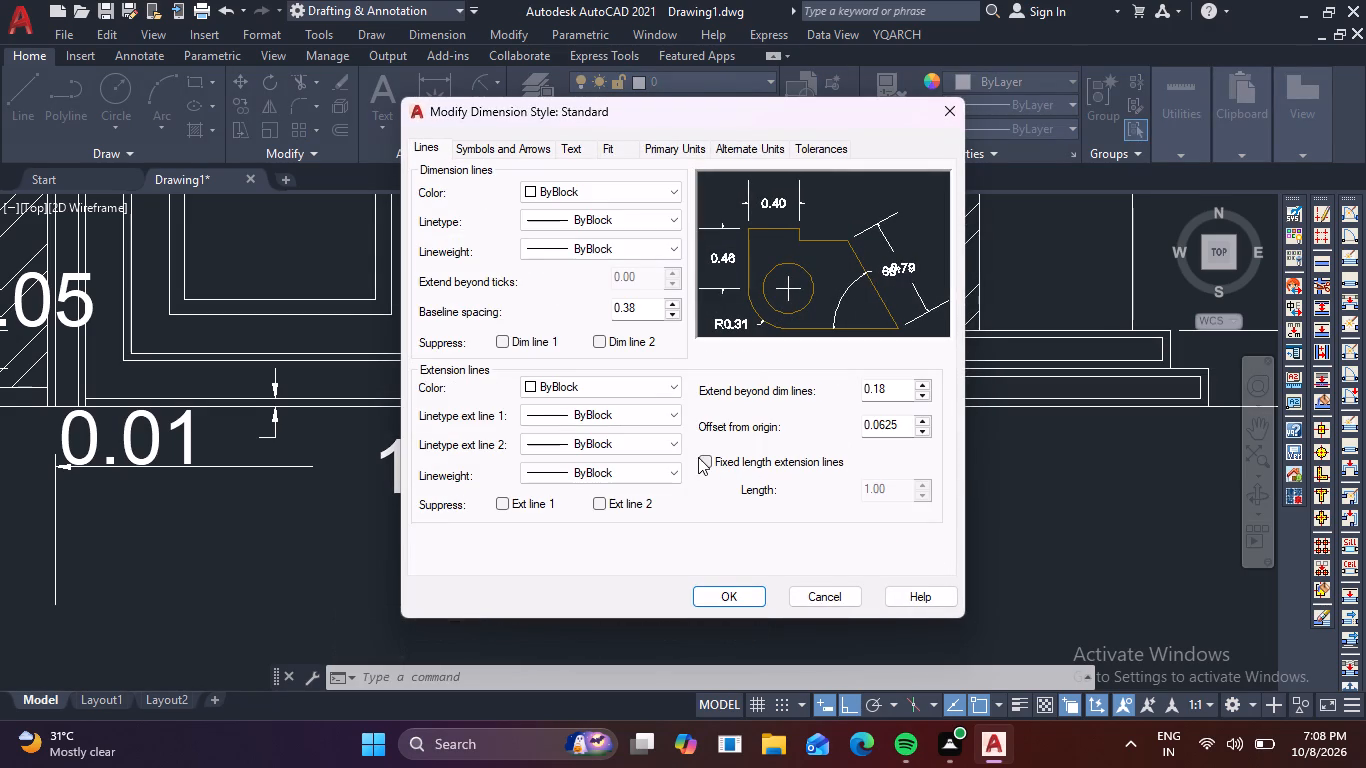
{"action": "left_click", "coordinate": [698, 457]}
{"action": "left_click", "coordinate": [708, 461]}
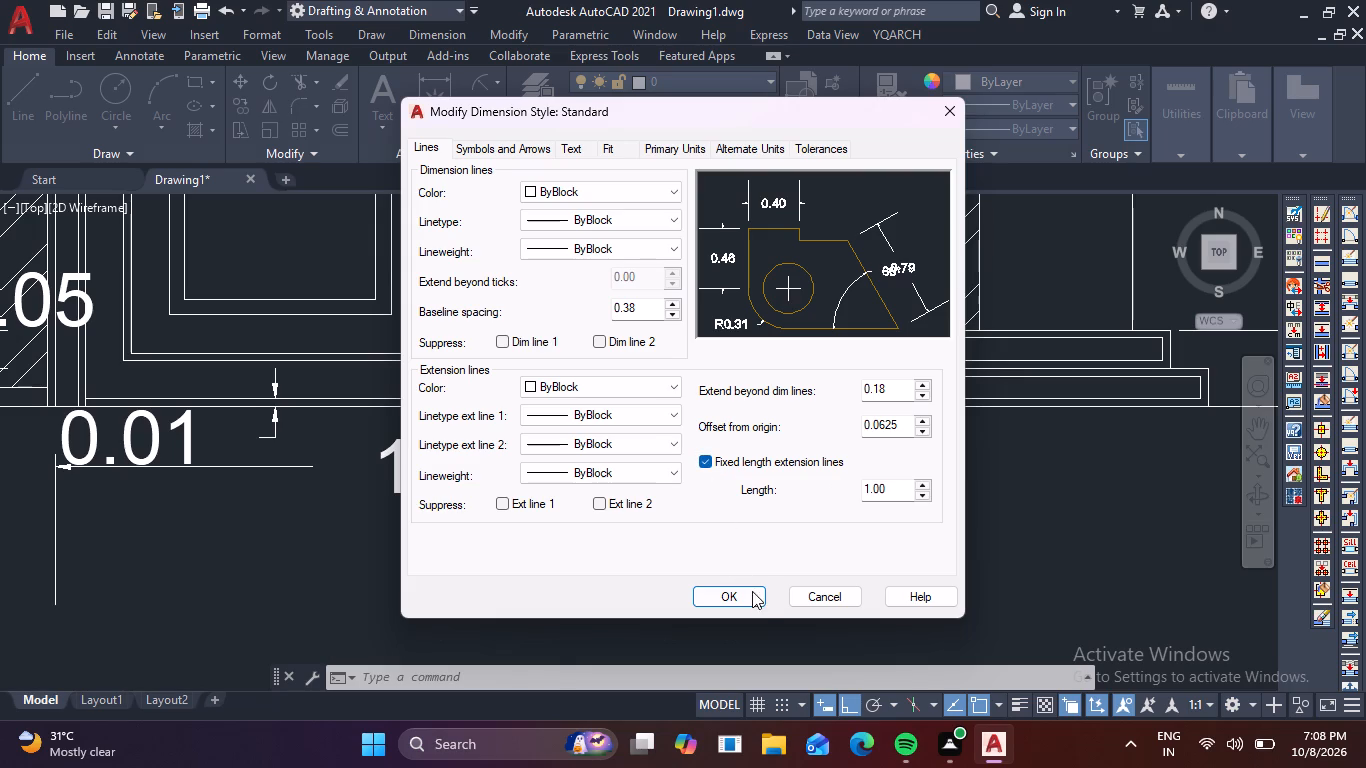
{"action": "left_click", "coordinate": [755, 597]}
{"action": "left_click", "coordinate": [901, 267]}
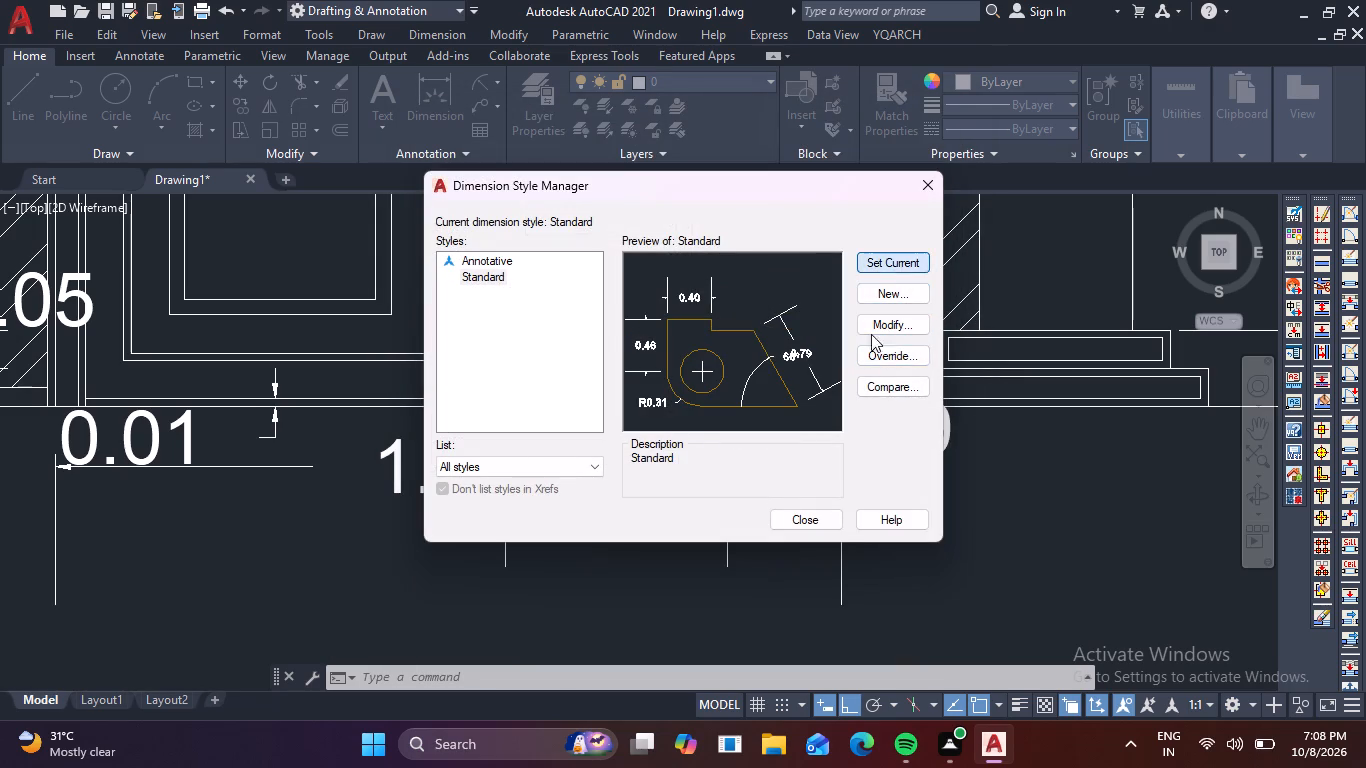
{"action": "left_click", "coordinate": [816, 521]}
Review the effect of the fixed length extension lines on the base dimensions and the Standard dimension style's line settings.
{"action": "scroll", "coordinate": [678, 522], "scroll_direction": "down", "scroll_amount": 2}
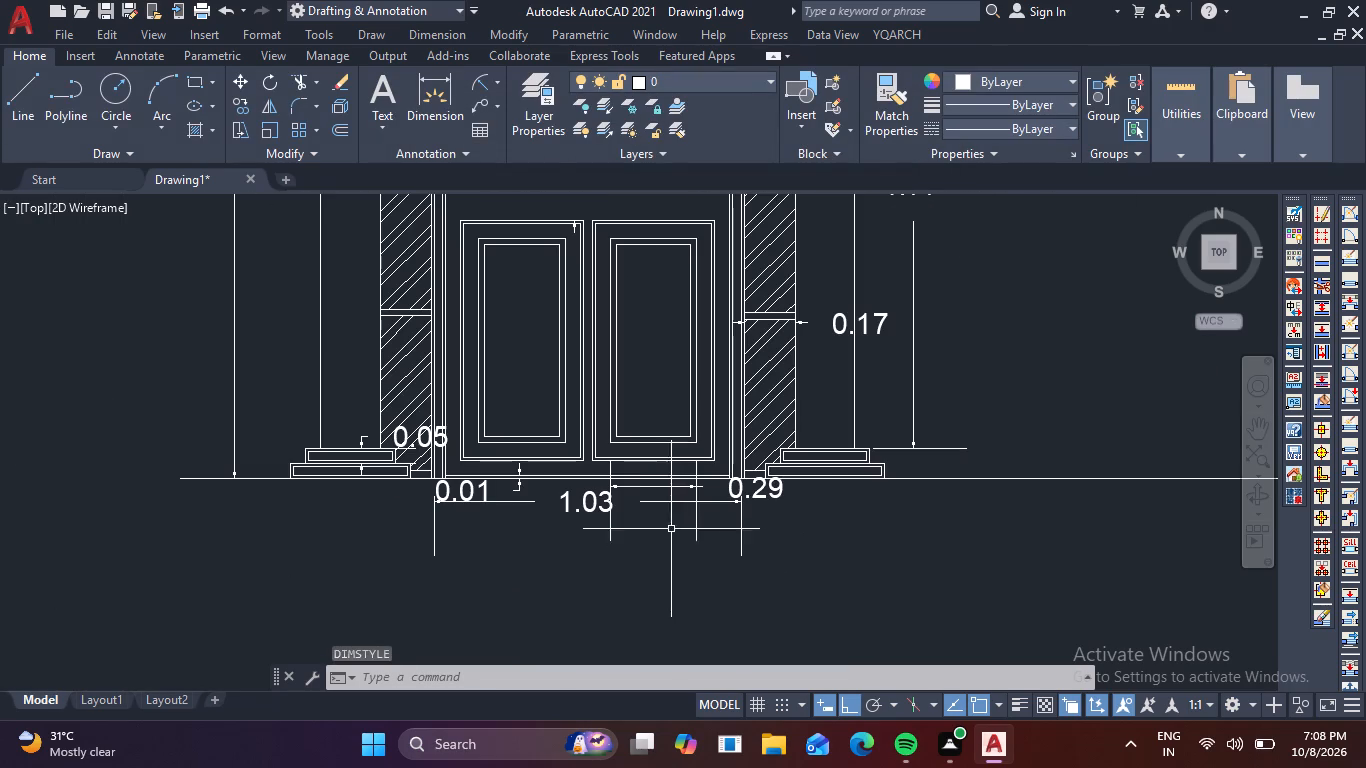
{"action": "scroll", "coordinate": [586, 527], "scroll_direction": "up", "scroll_amount": 2}
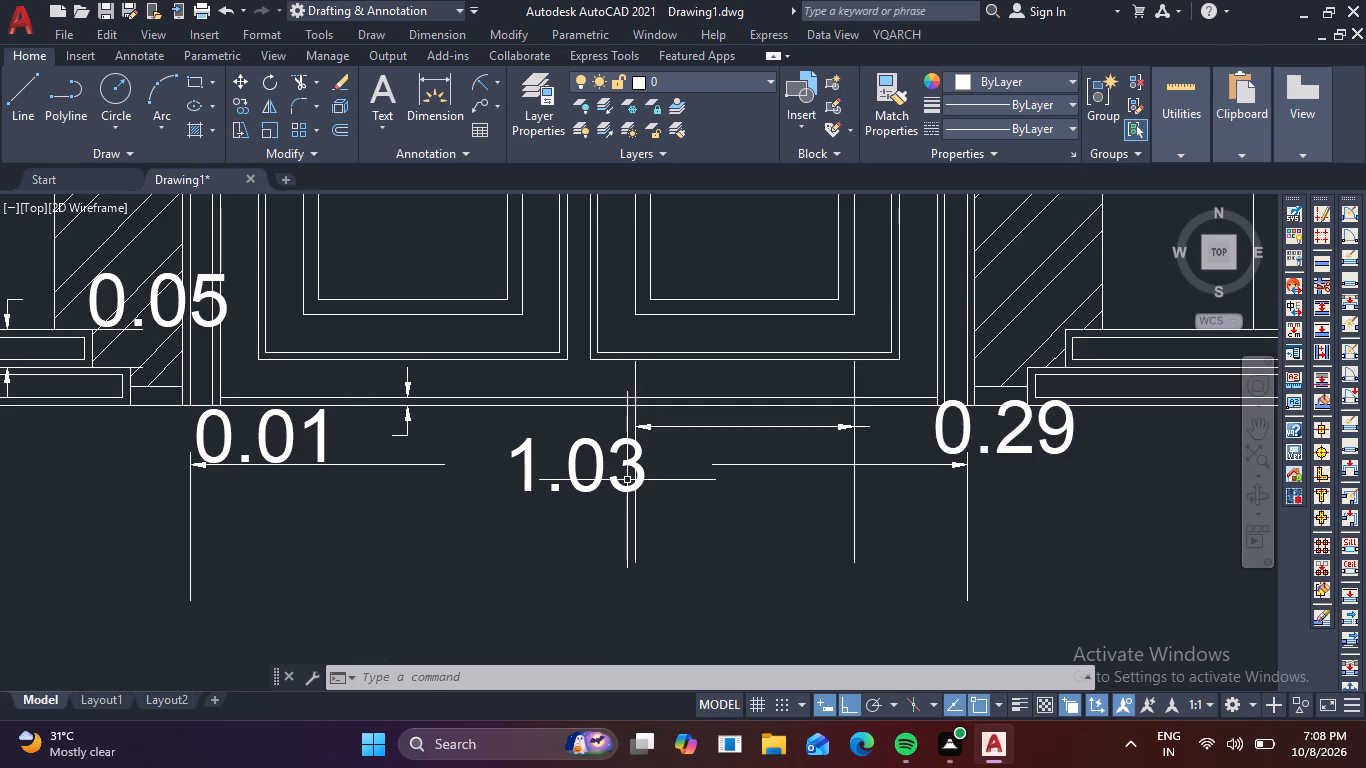
{"action": "scroll", "coordinate": [627, 480], "scroll_direction": "down", "scroll_amount": 2}
{"action": "key", "text": "d"}
{"action": "key", "text": "space"}
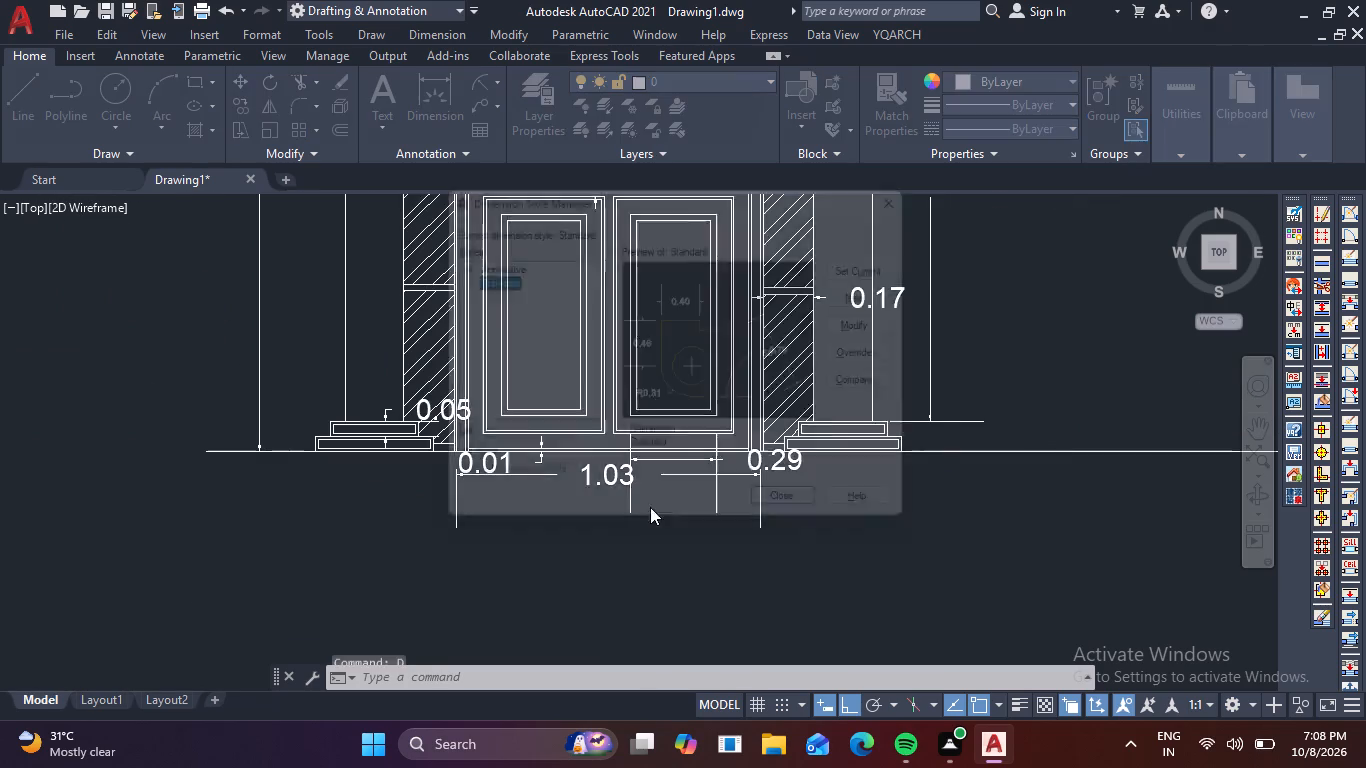
{"action": "left_click", "coordinate": [904, 328]}
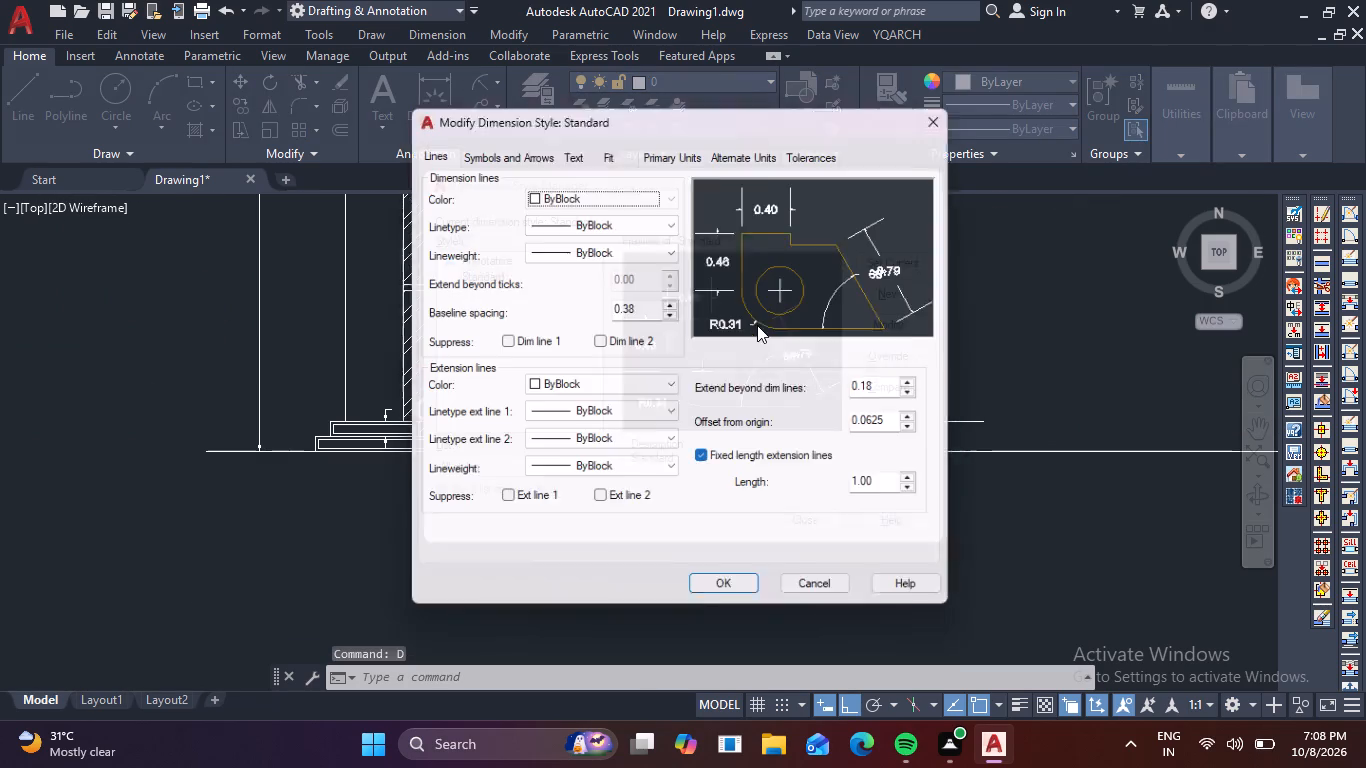
{"action": "left_click", "coordinate": [492, 151]}
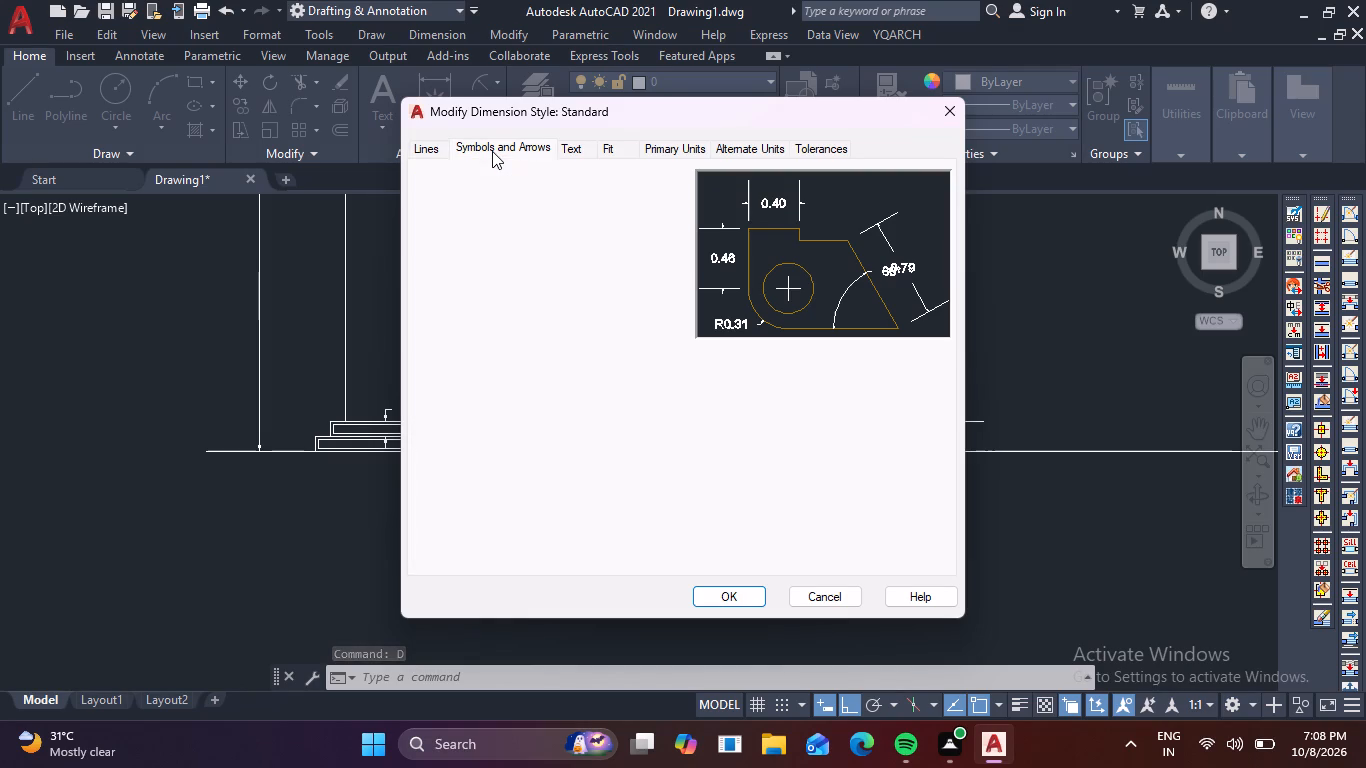
{"action": "left_click", "coordinate": [440, 145]}
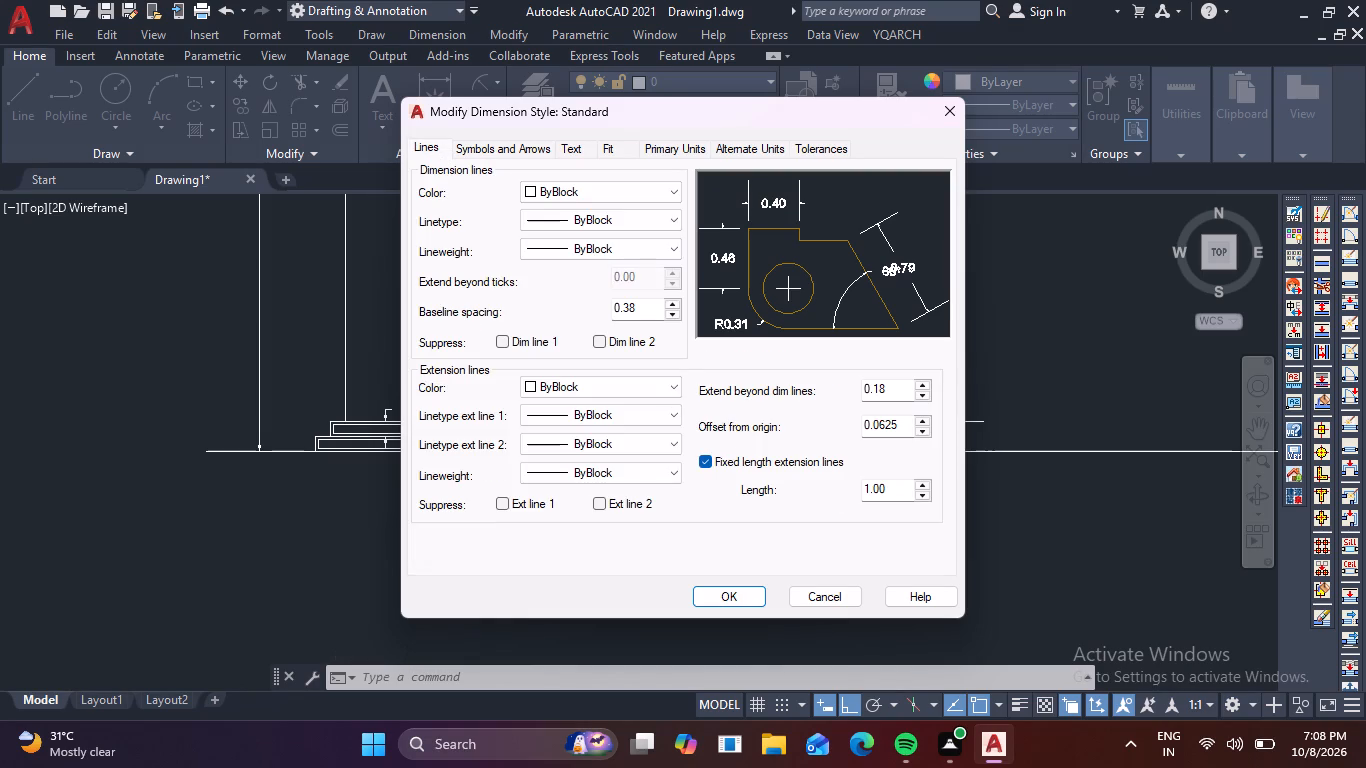
{"action": "left_click", "coordinate": [735, 588]}
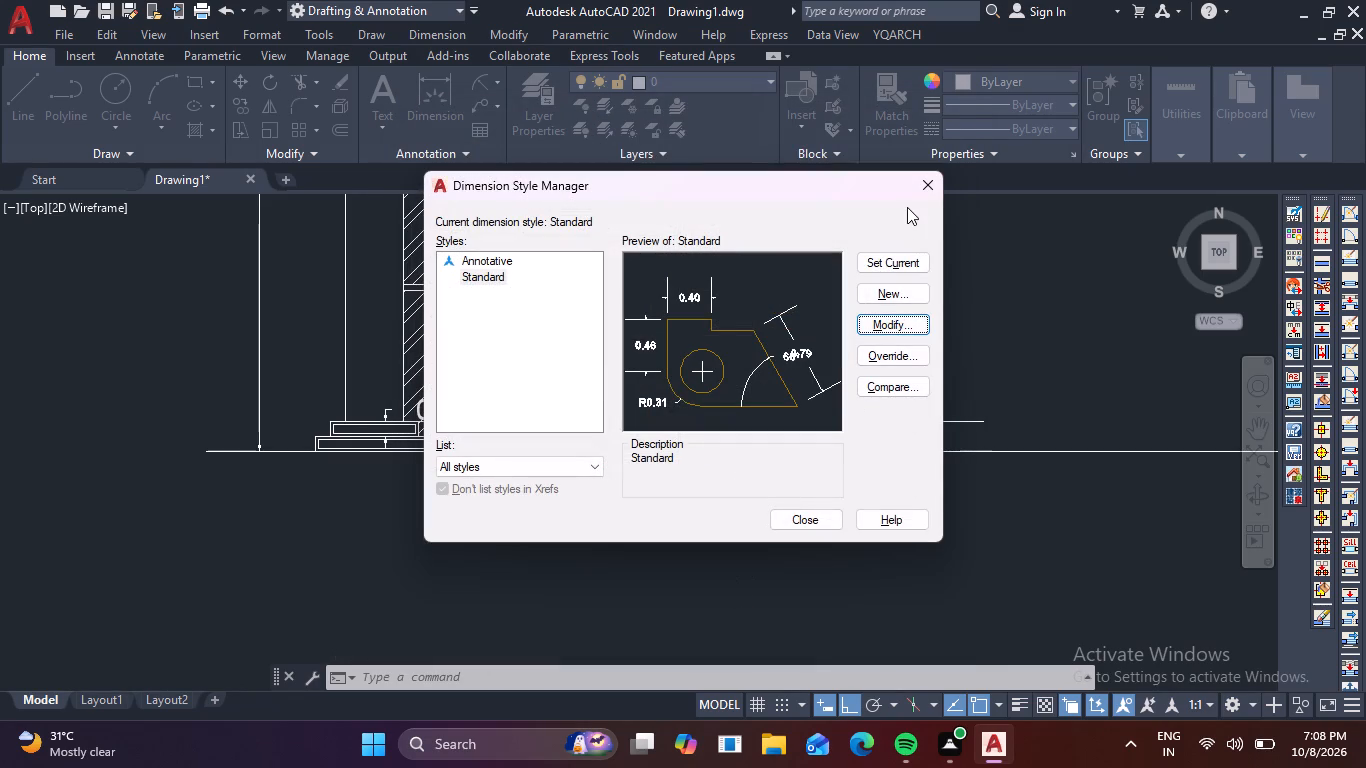
{"action": "left_click", "coordinate": [923, 195]}
Examine the placed dimensions across the whole elevation, from the door base and ground line up to the arch and gable.
{"action": "scroll", "coordinate": [721, 512], "scroll_direction": "up", "scroll_amount": 2}
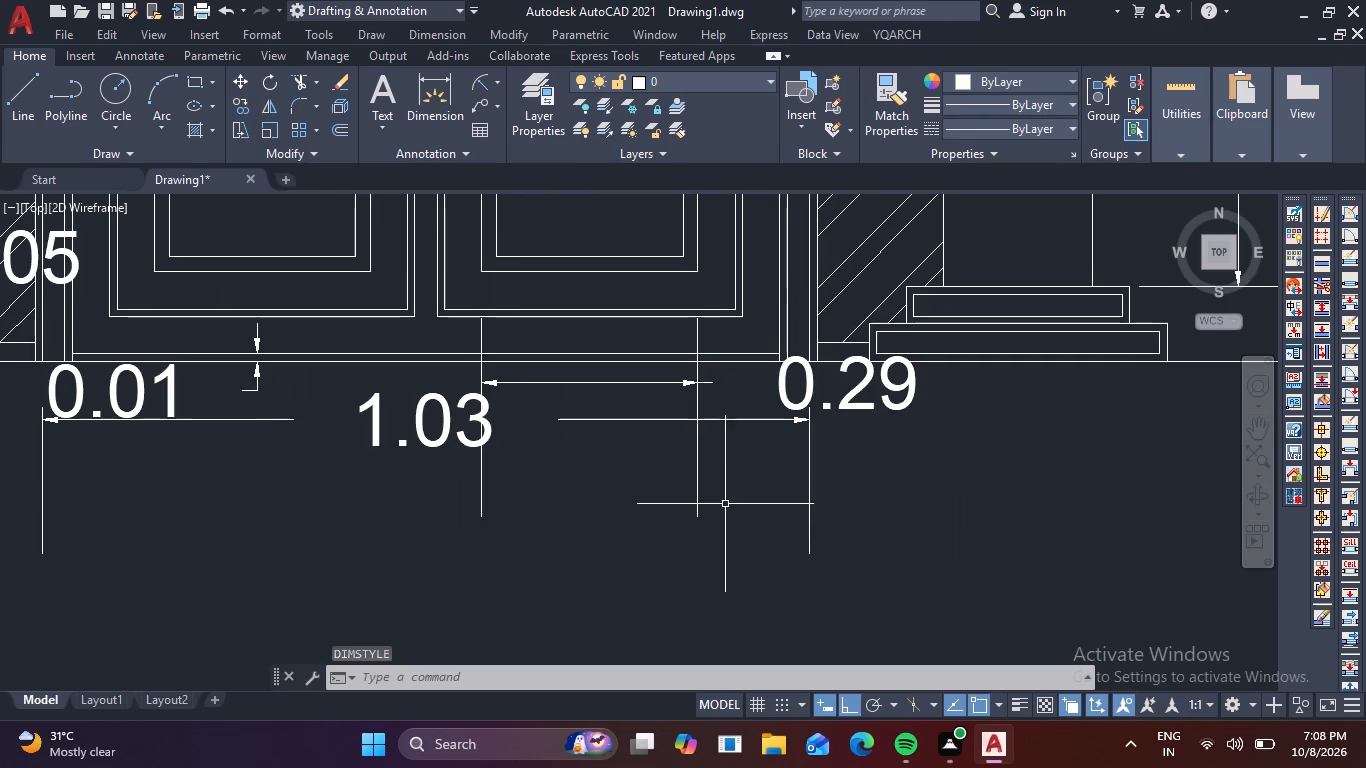
{"action": "scroll", "coordinate": [764, 445], "scroll_direction": "down", "scroll_amount": 4}
{"action": "middle_click_drag", "start_coordinate": [935, 361], "coordinate": [932, 373]}
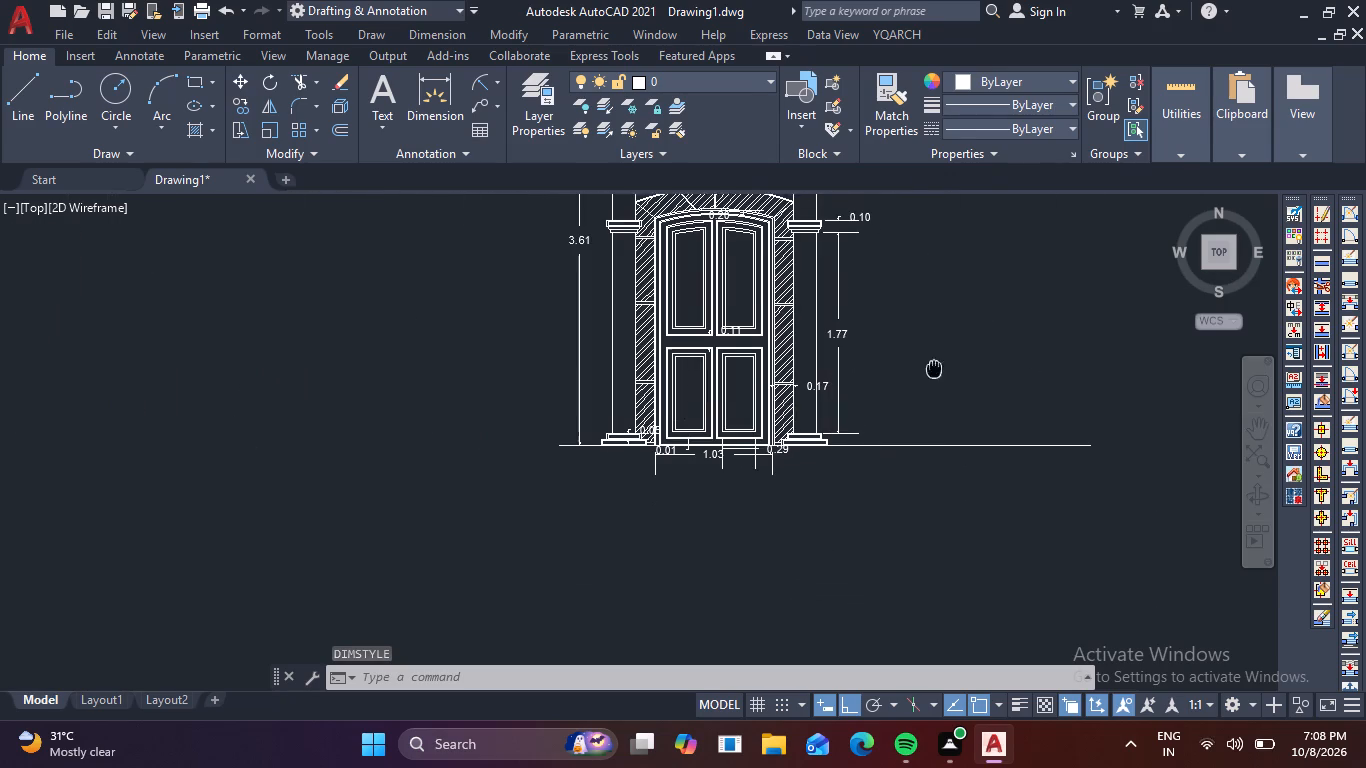
{"action": "middle_click_drag", "start_coordinate": [932, 373], "coordinate": [845, 529]}
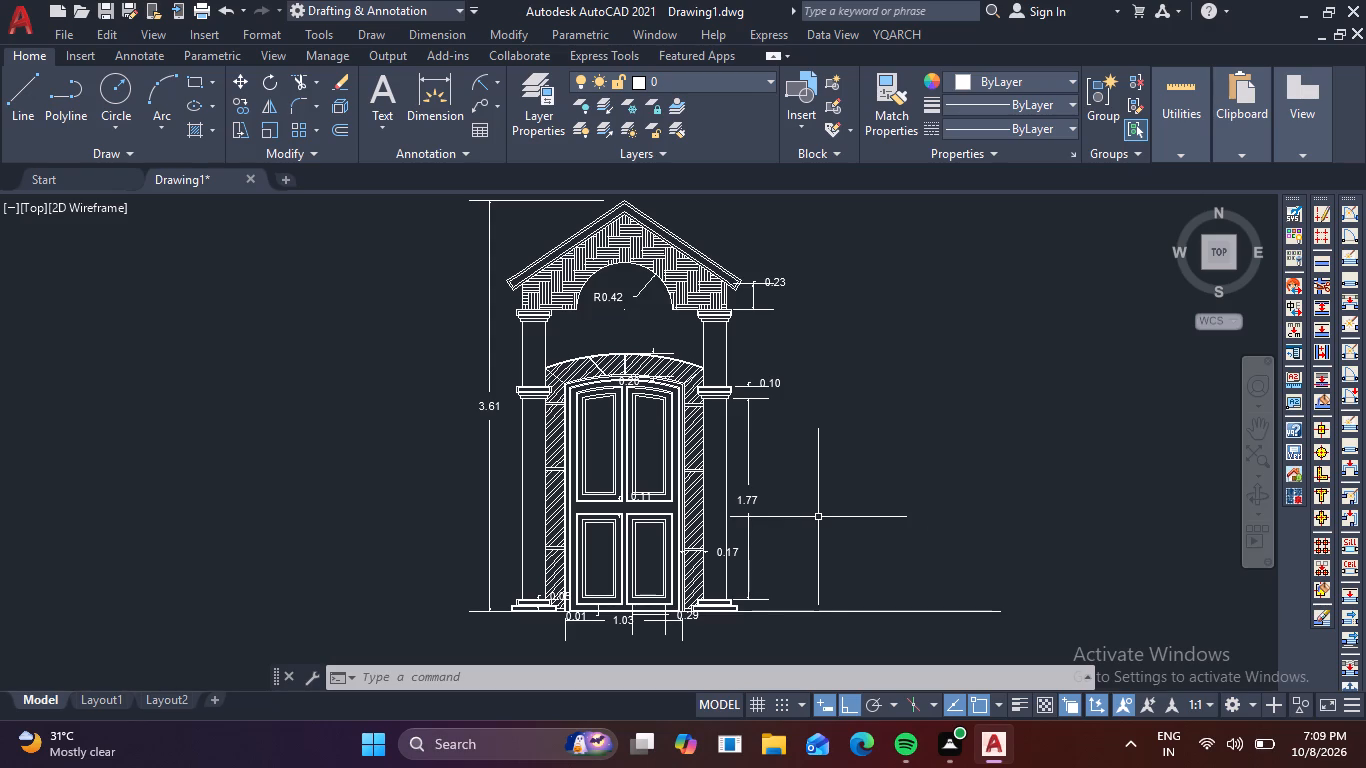
{"action": "middle_click_drag", "start_coordinate": [815, 522], "coordinate": [838, 550]}
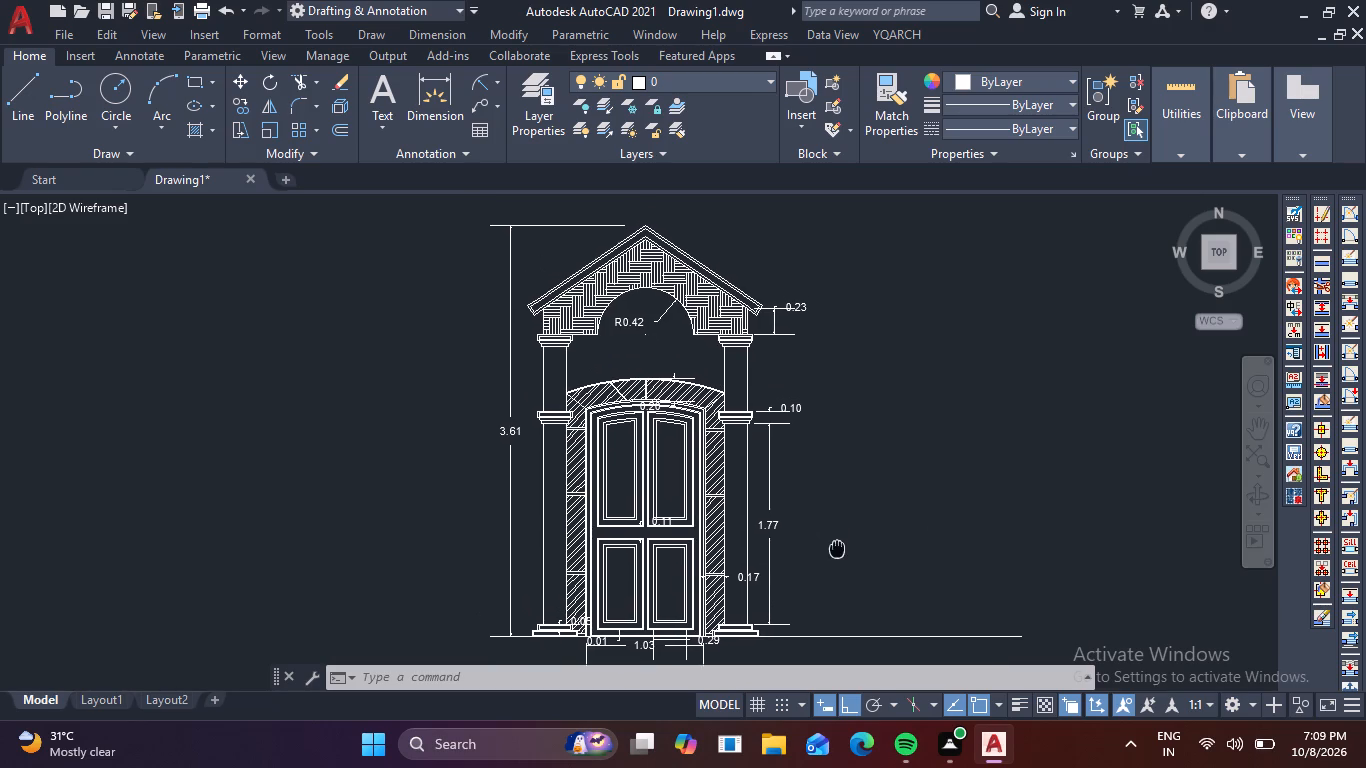
{"action": "middle_click_drag", "start_coordinate": [838, 550], "coordinate": [838, 551]}
{"action": "scroll", "coordinate": [839, 551], "scroll_direction": "down", "scroll_amount": 1}
{"action": "middle_click_drag", "start_coordinate": [844, 551], "coordinate": [821, 511]}
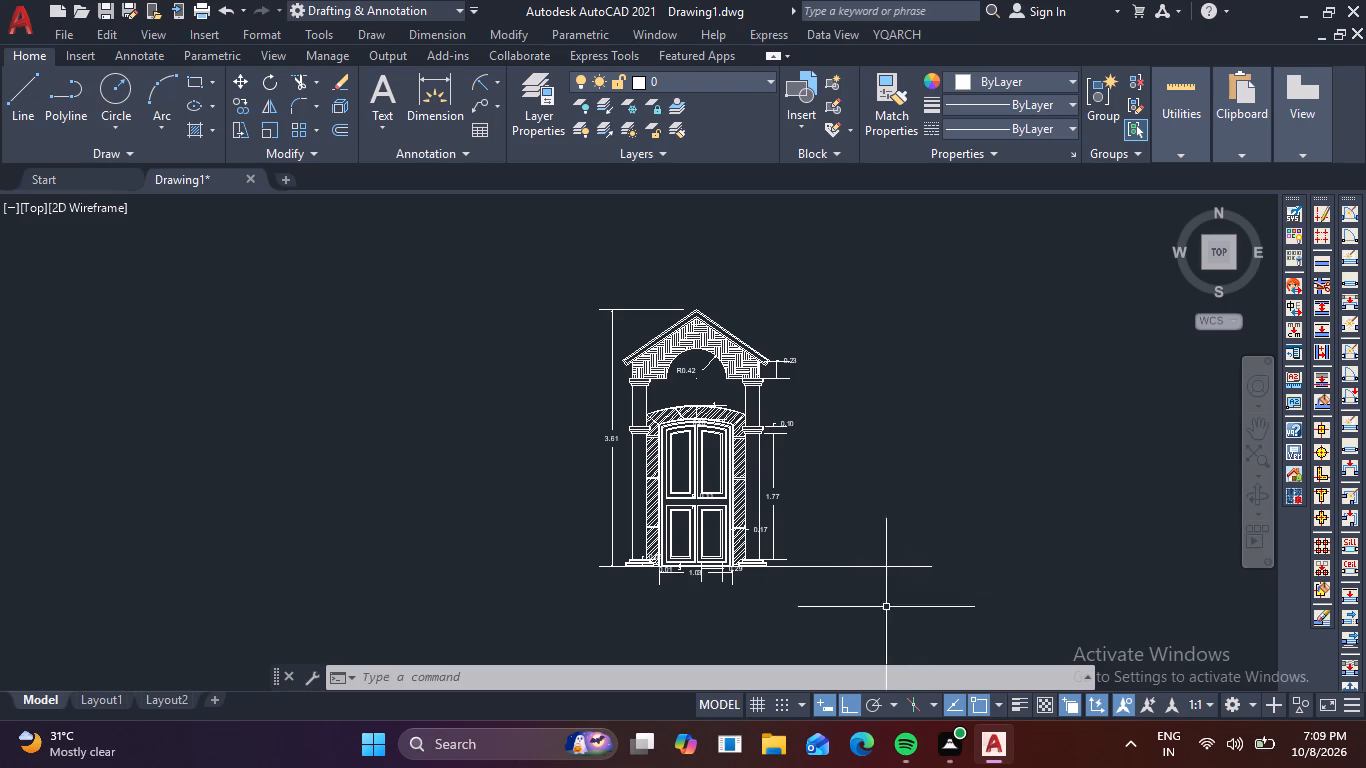
{"action": "scroll", "coordinate": [682, 564], "scroll_direction": "up", "scroll_amount": 2}
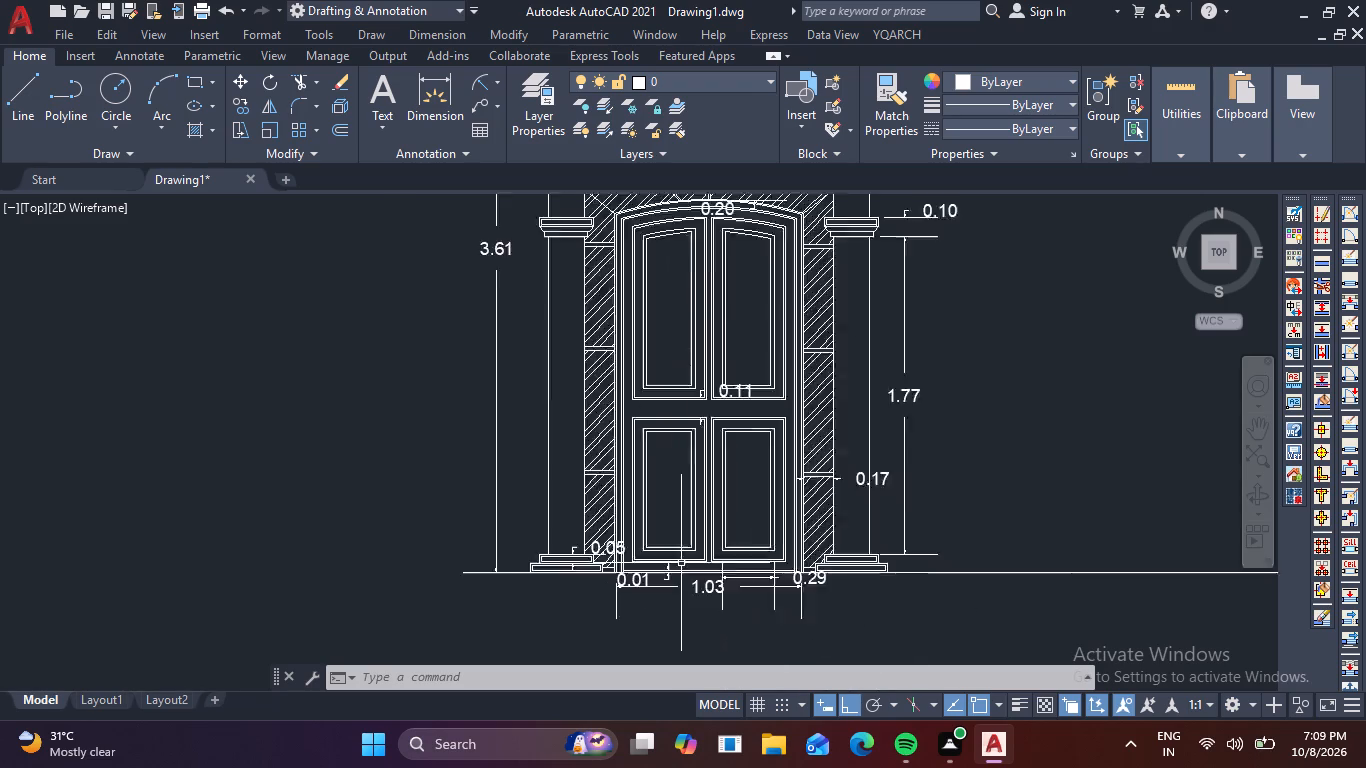
{"action": "scroll", "coordinate": [681, 563], "scroll_direction": "up", "scroll_amount": 1}
{"action": "scroll", "coordinate": [722, 340], "scroll_direction": "up", "scroll_amount": 3}
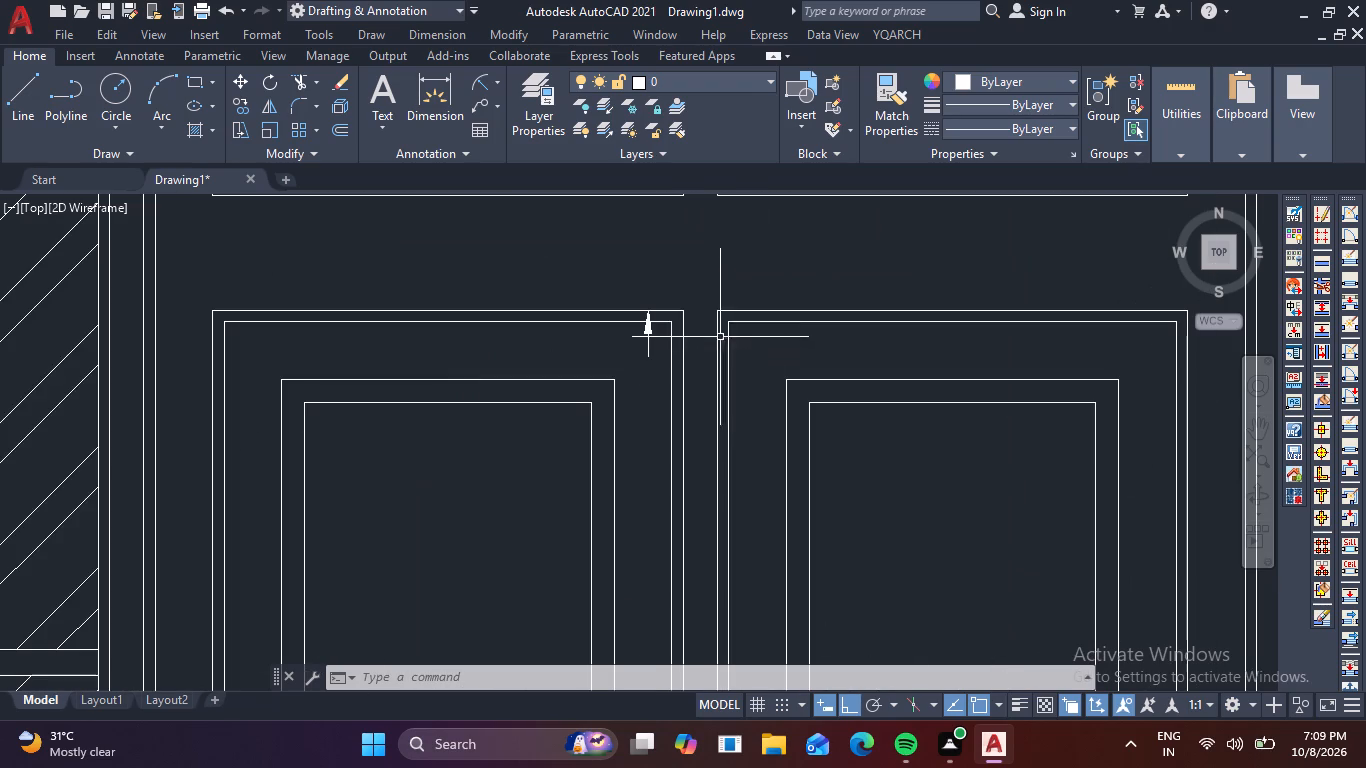
{"action": "scroll", "coordinate": [611, 386], "scroll_direction": "down", "scroll_amount": 3}
{"action": "middle_click_drag", "start_coordinate": [508, 375], "coordinate": [537, 667]}
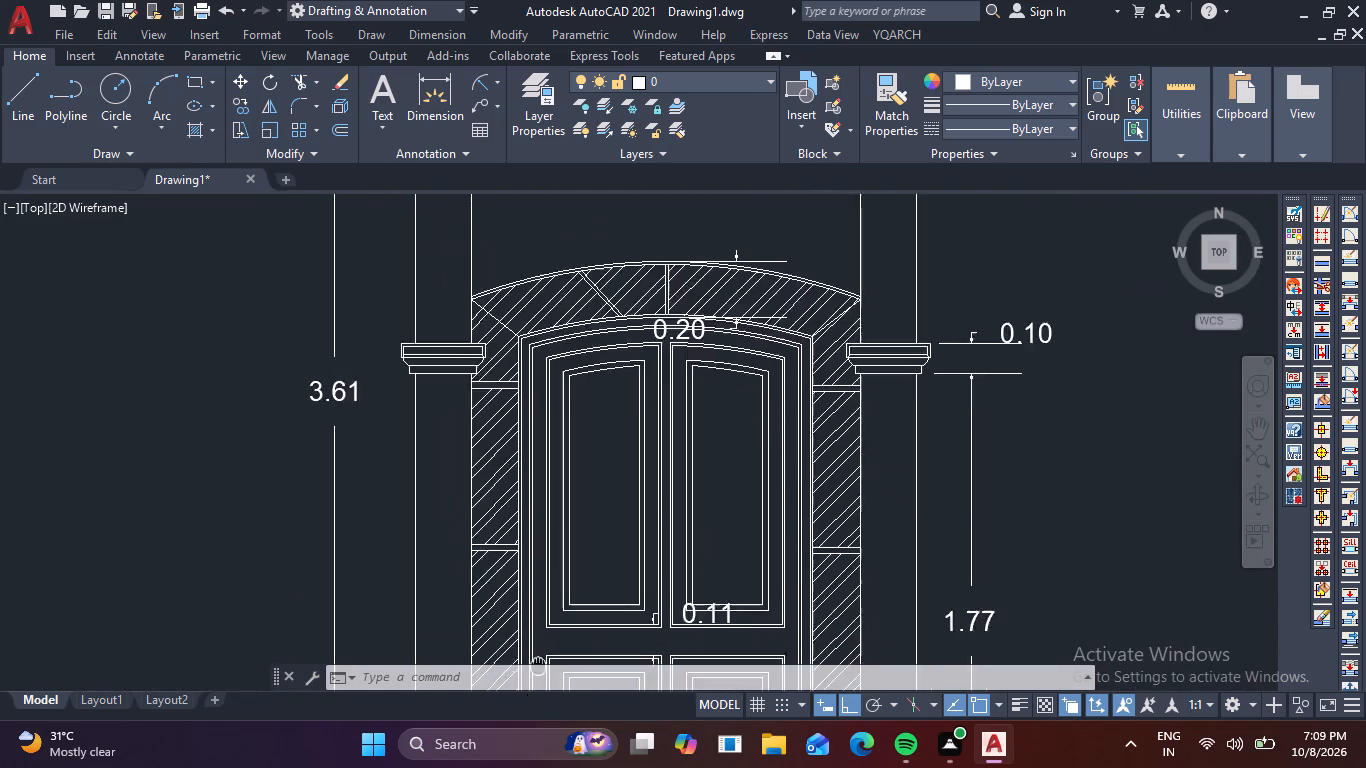
{"action": "middle_click_drag", "start_coordinate": [537, 667], "coordinate": [527, 712]}
{"action": "scroll", "coordinate": [464, 570], "scroll_direction": "down", "scroll_amount": 1}
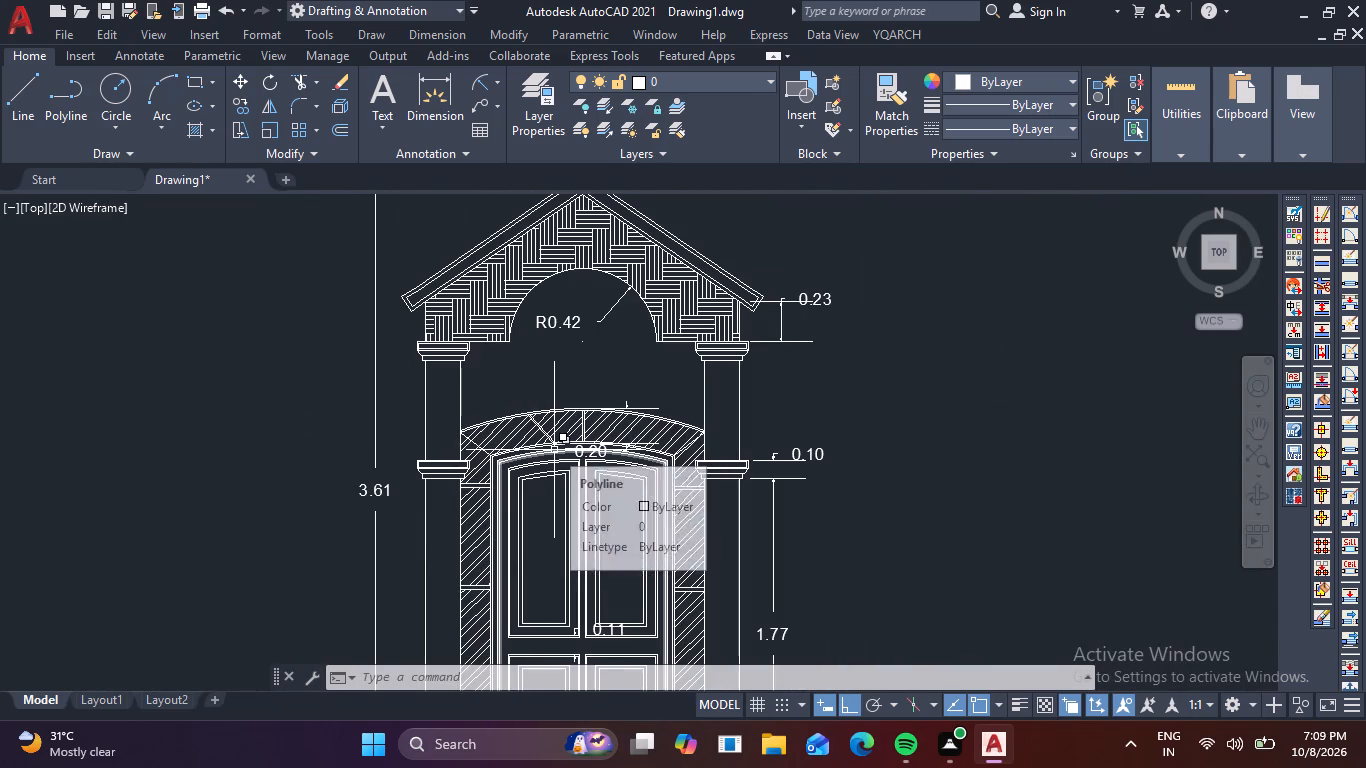
{"action": "scroll", "coordinate": [568, 430], "scroll_direction": "up", "scroll_amount": 1}
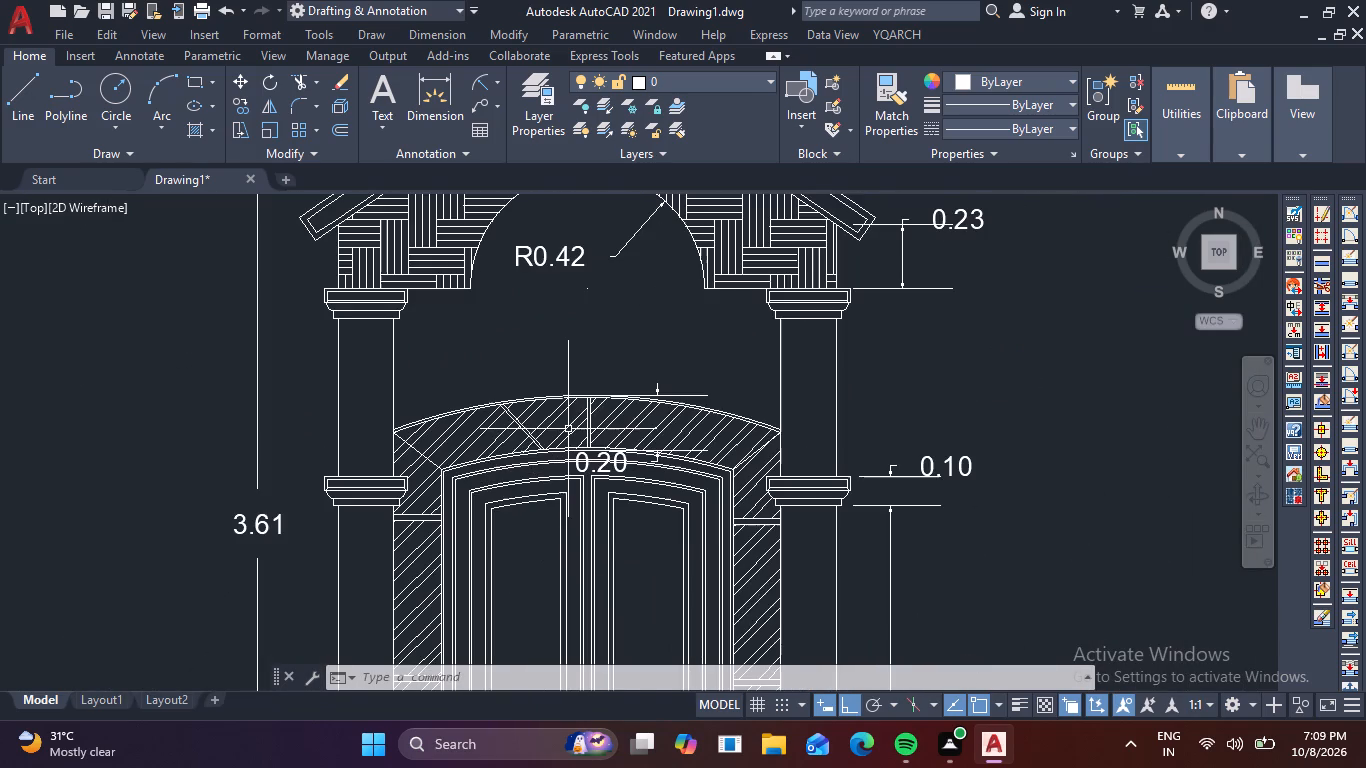
{"action": "scroll", "coordinate": [568, 429], "scroll_direction": "down", "scroll_amount": 5}
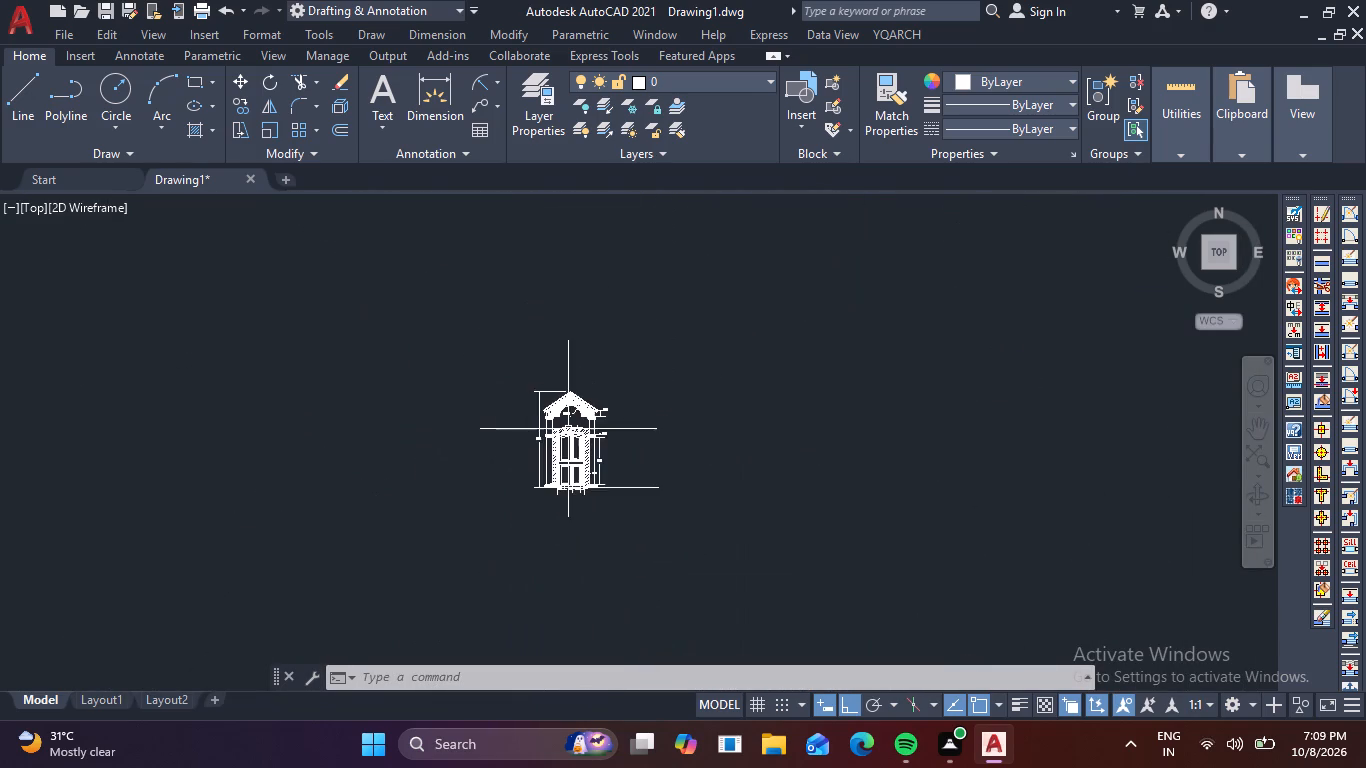
{"action": "scroll", "coordinate": [572, 454], "scroll_direction": "up", "scroll_amount": 4}
{"action": "middle_click_drag", "start_coordinate": [642, 469], "coordinate": [685, 349]}
{"action": "scroll", "coordinate": [656, 460], "scroll_direction": "up", "scroll_amount": 1}
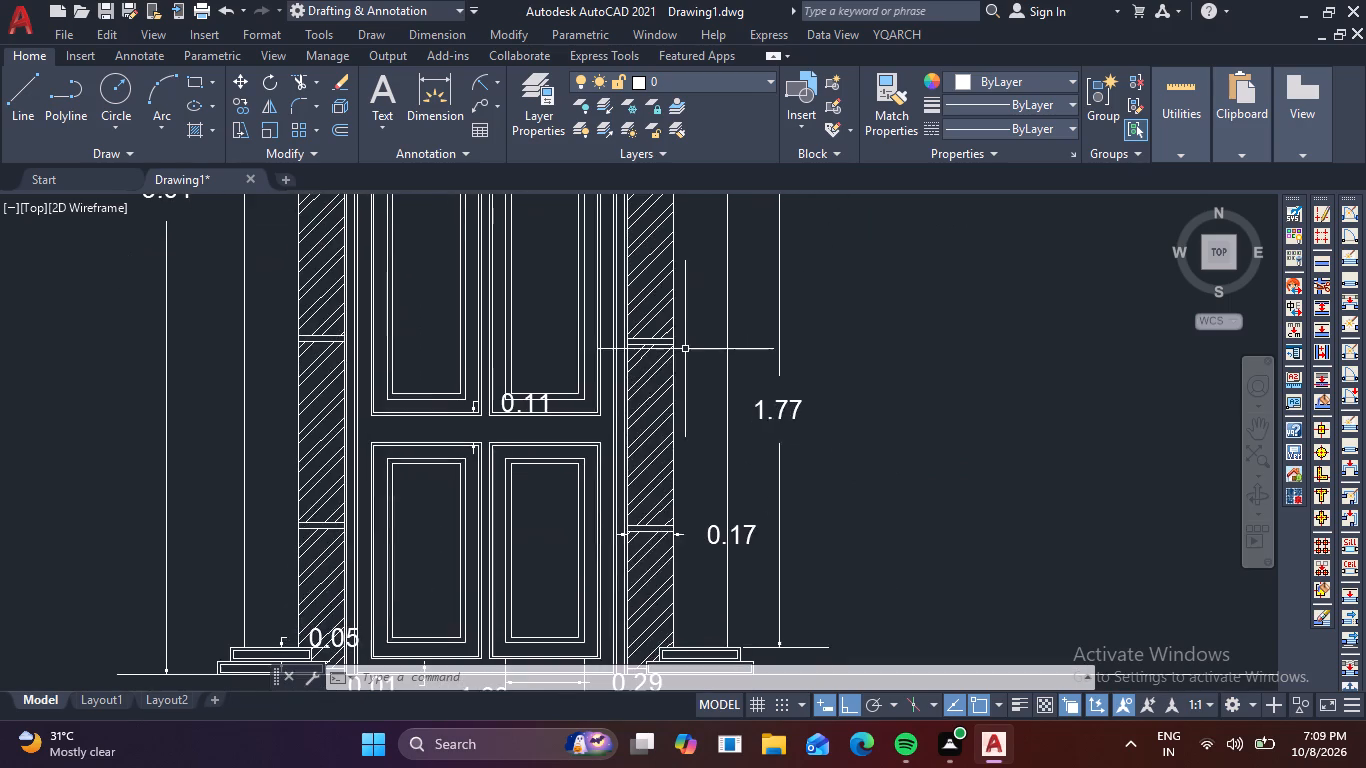
{"action": "scroll", "coordinate": [665, 453], "scroll_direction": "down", "scroll_amount": 1}
{"action": "middle_click_drag", "start_coordinate": [603, 516], "coordinate": [602, 444]}
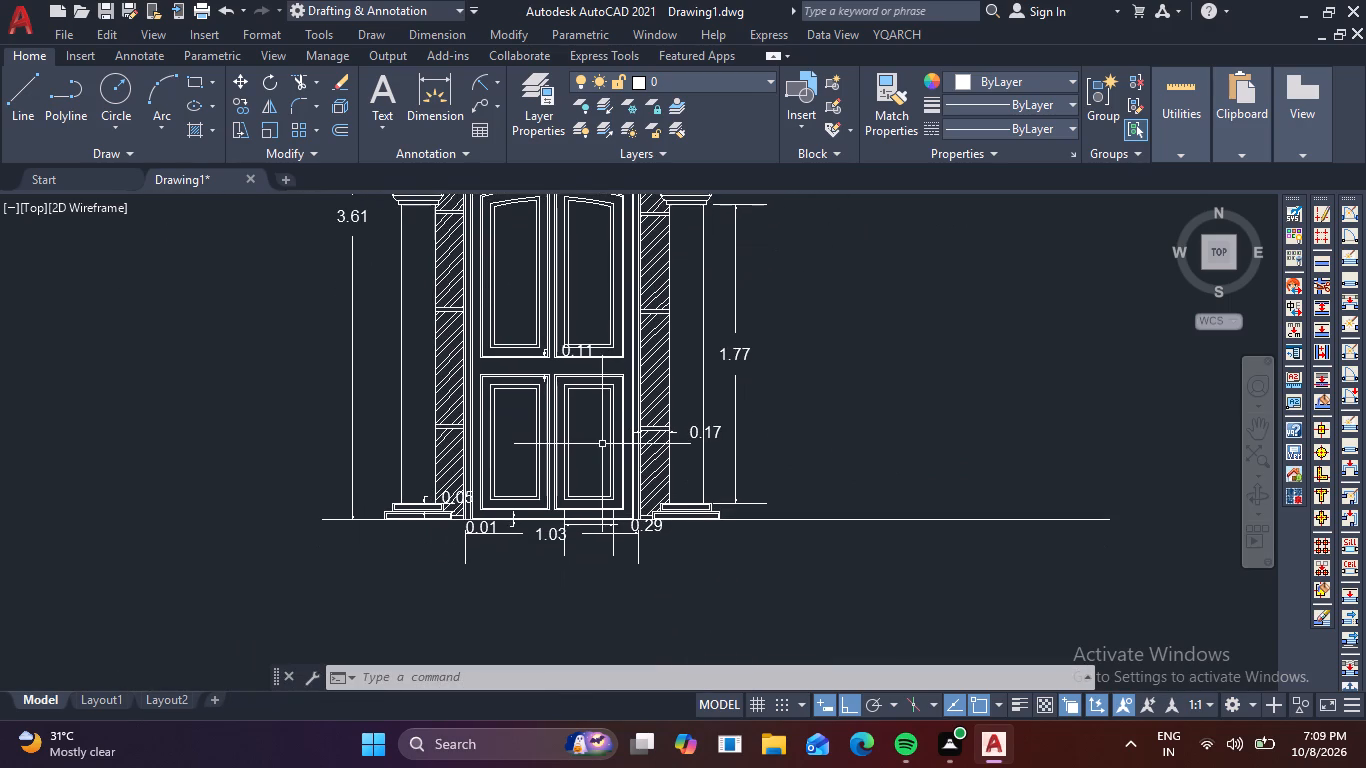
{"action": "middle_click_drag", "start_coordinate": [602, 444], "coordinate": [592, 477]}
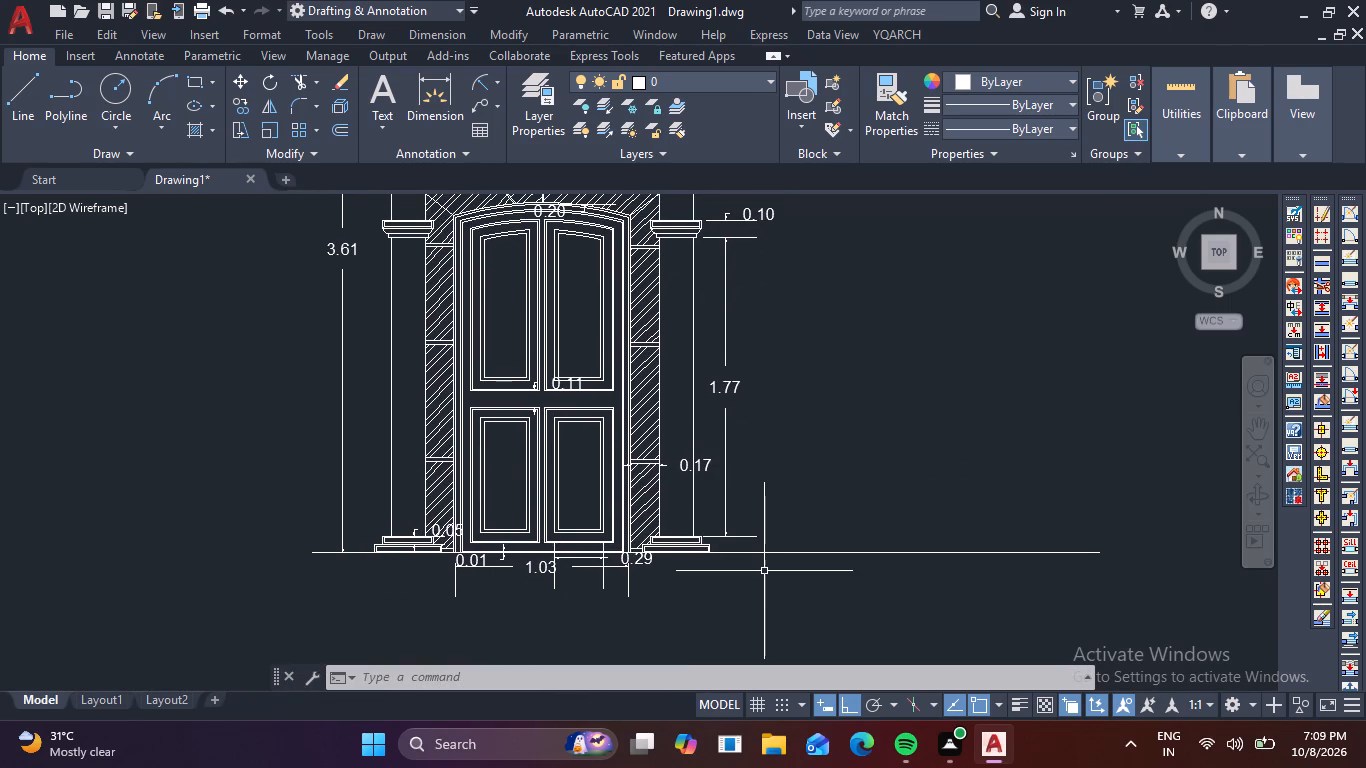
Draw a short vertical cutting line across the ground line, a little beyond the right column's base.
{"action": "key", "text": "l"}
{"action": "key", "text": "space"}
{"action": "left_click_drag", "start_coordinate": [803, 538], "coordinate": [793, 554]}
{"action": "left_click", "coordinate": [803, 619]}
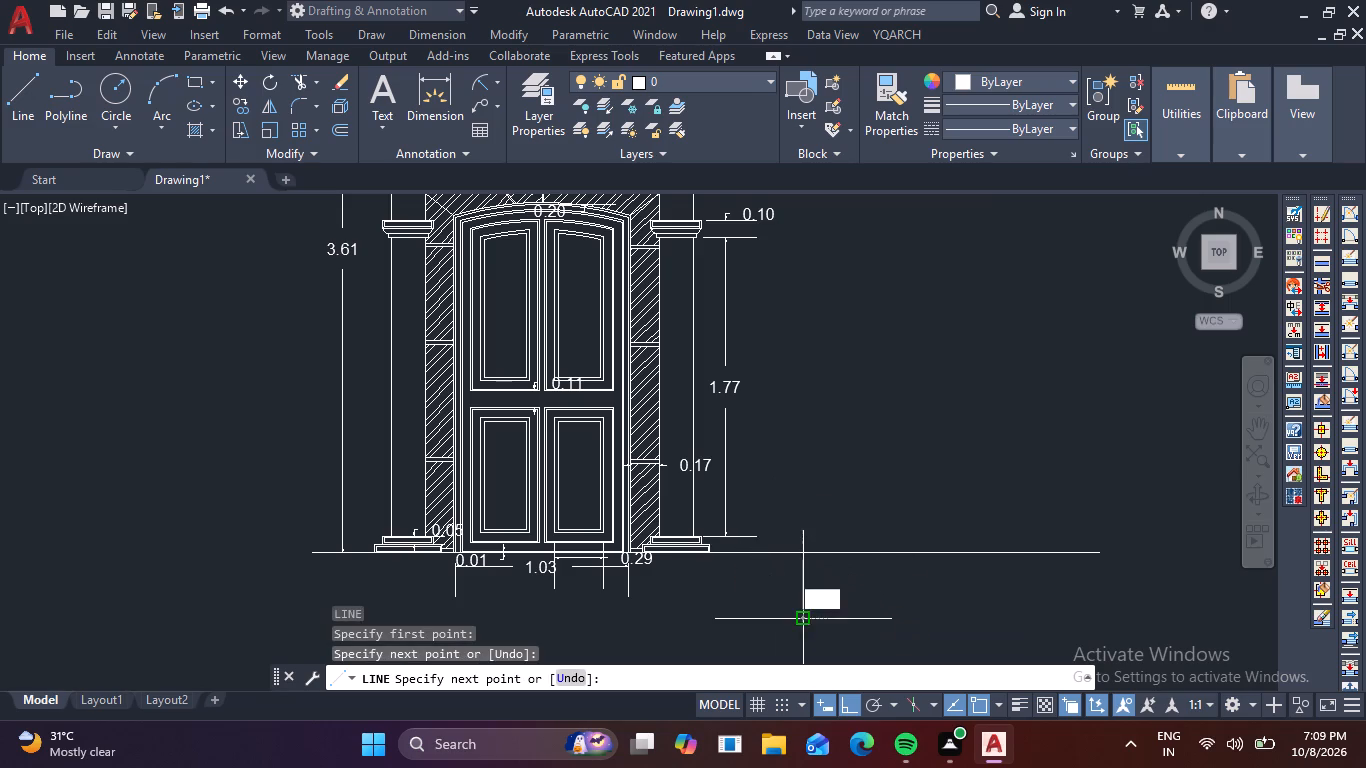
{"action": "key", "text": "Escape"}
Trim the ground line's excess beyond the vertical cutting line, and trim away both remaining parts of the cutting line.
{"action": "type", "text": "tr"}
{"action": "key", "text": "space"}
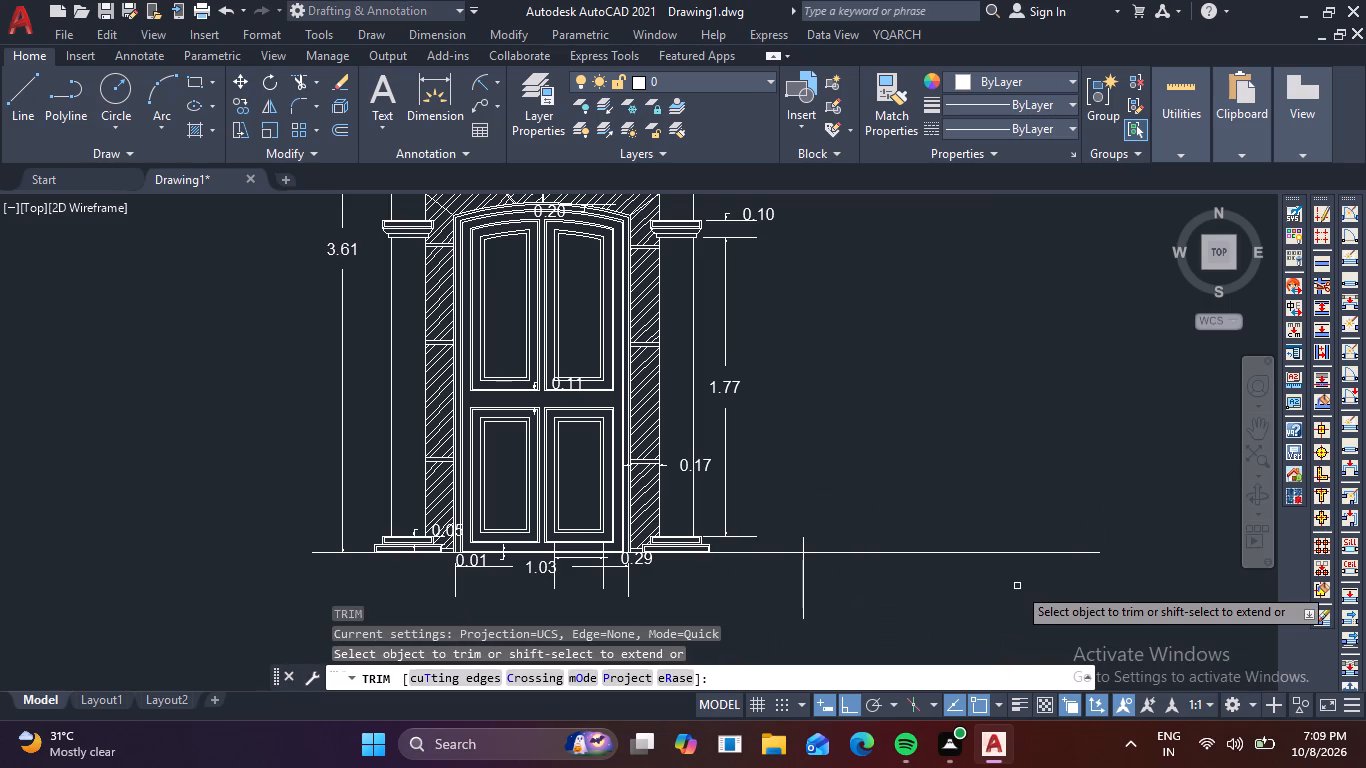
{"action": "left_click", "coordinate": [966, 555]}
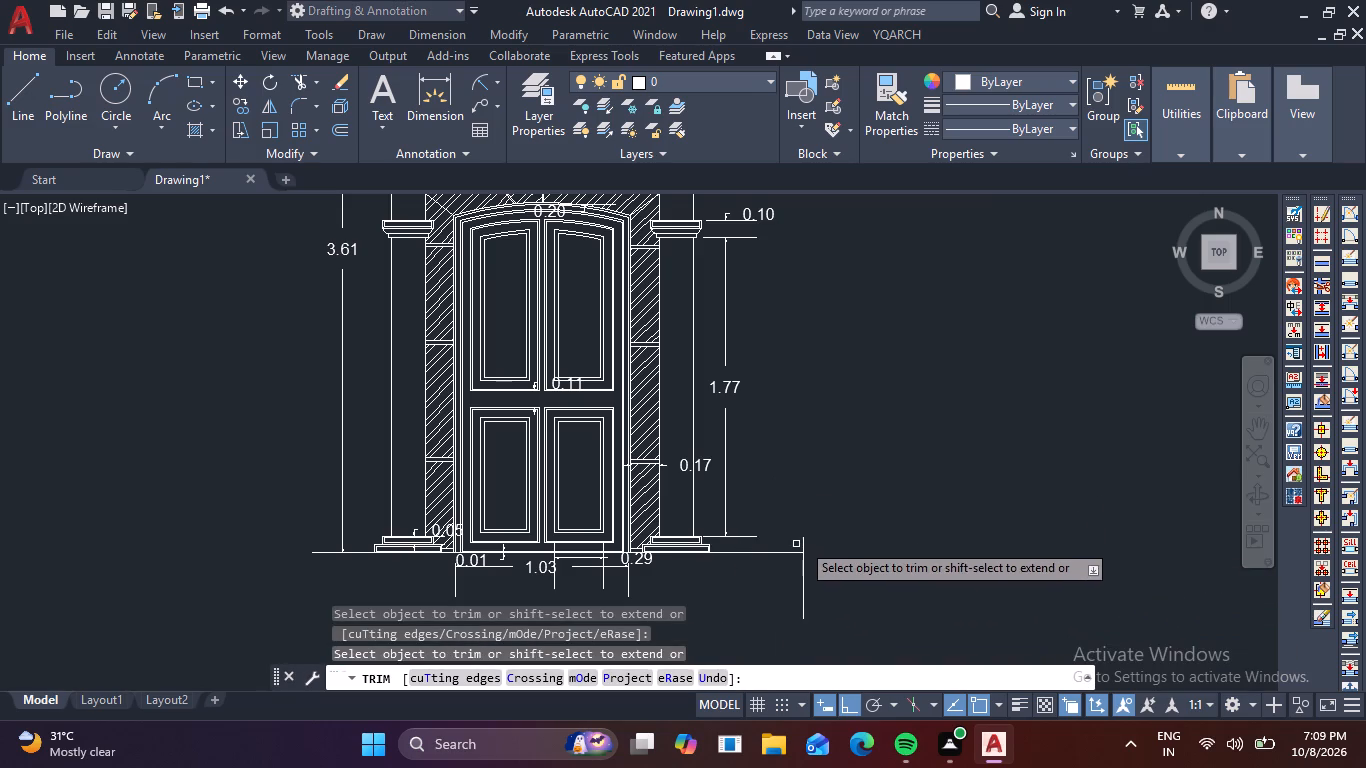
{"action": "scroll", "coordinate": [803, 544], "scroll_direction": "up", "scroll_amount": 3}
{"action": "left_click", "coordinate": [788, 549]}
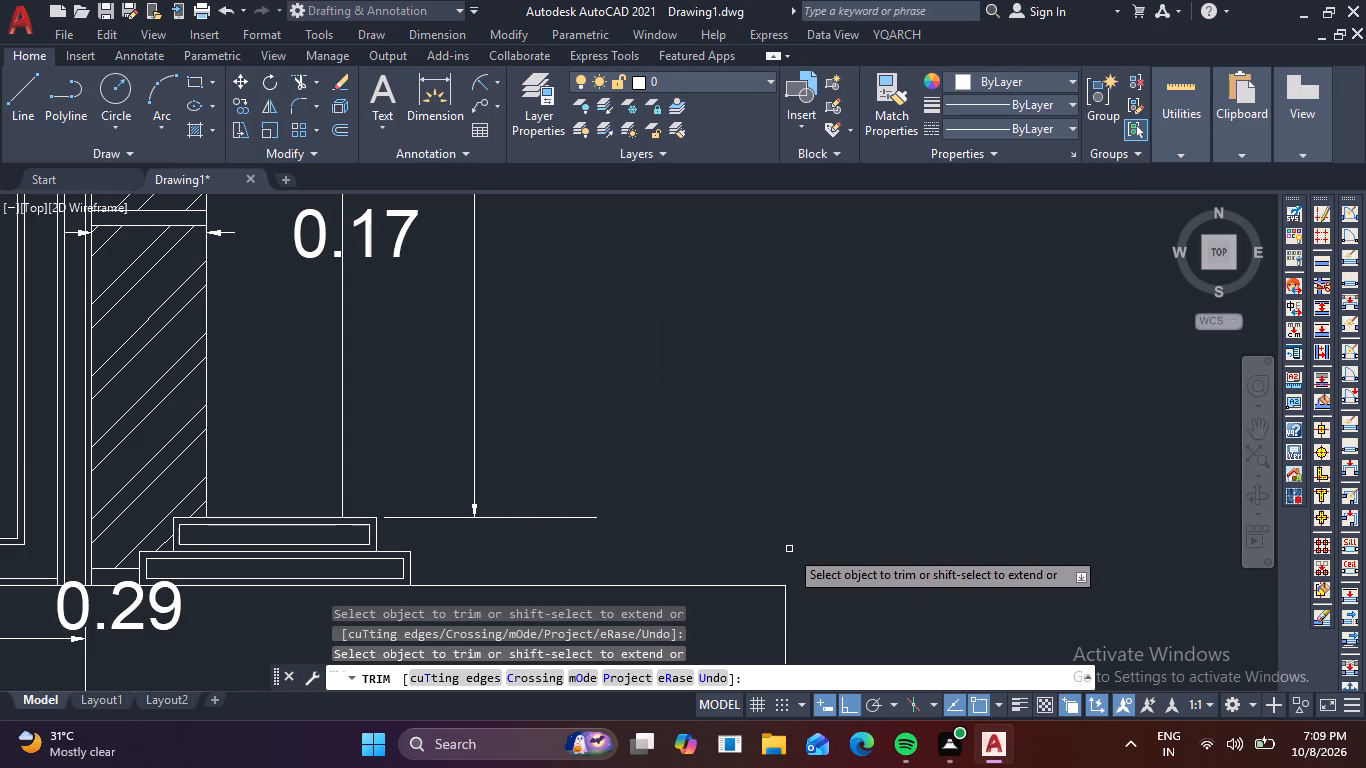
{"action": "left_click", "coordinate": [780, 613]}
{"action": "left_click", "coordinate": [804, 613]}
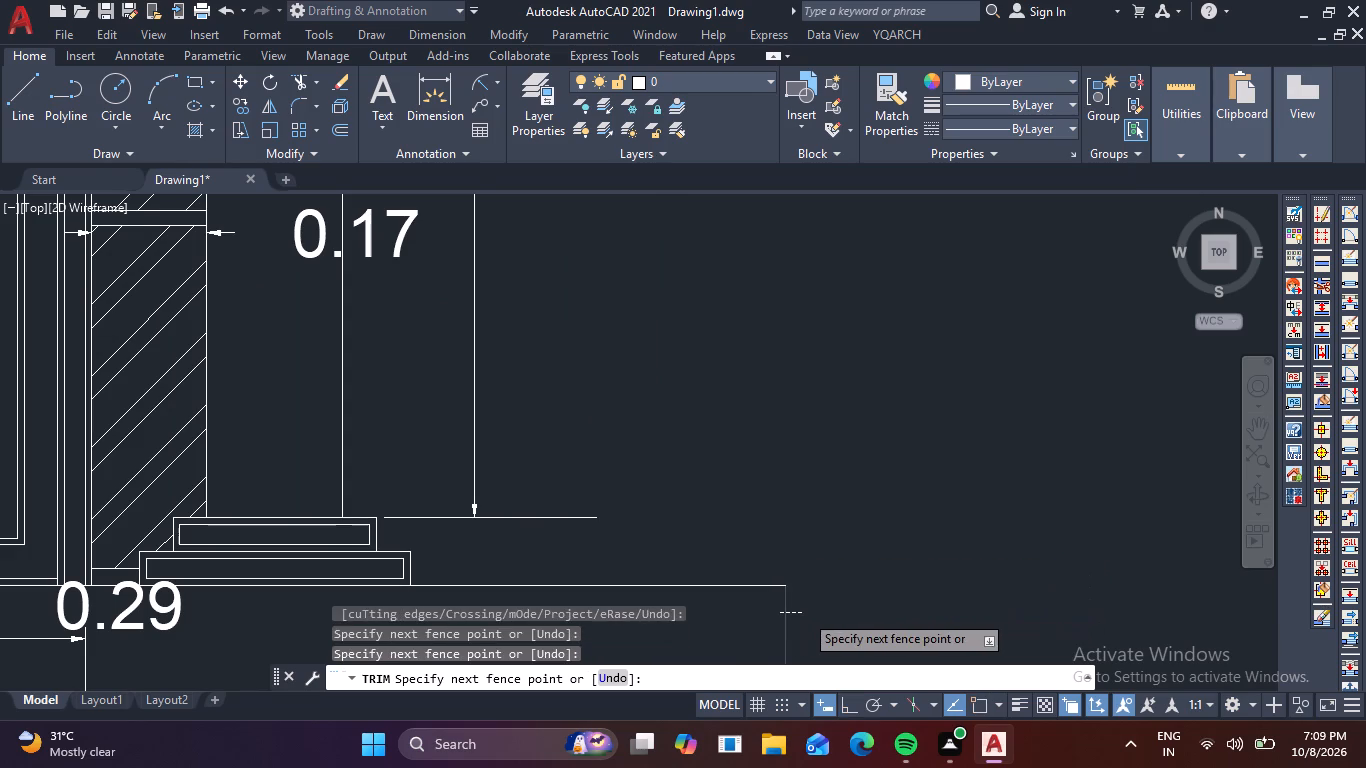
{"action": "scroll", "coordinate": [804, 613], "scroll_direction": "down", "scroll_amount": 3}
{"action": "key", "text": "Escape"}
Save the drawing in the Documents folder as door, in AutoCAD 2018 Drawing format.
{"action": "scroll", "coordinate": [799, 565], "scroll_direction": "down", "scroll_amount": 2}
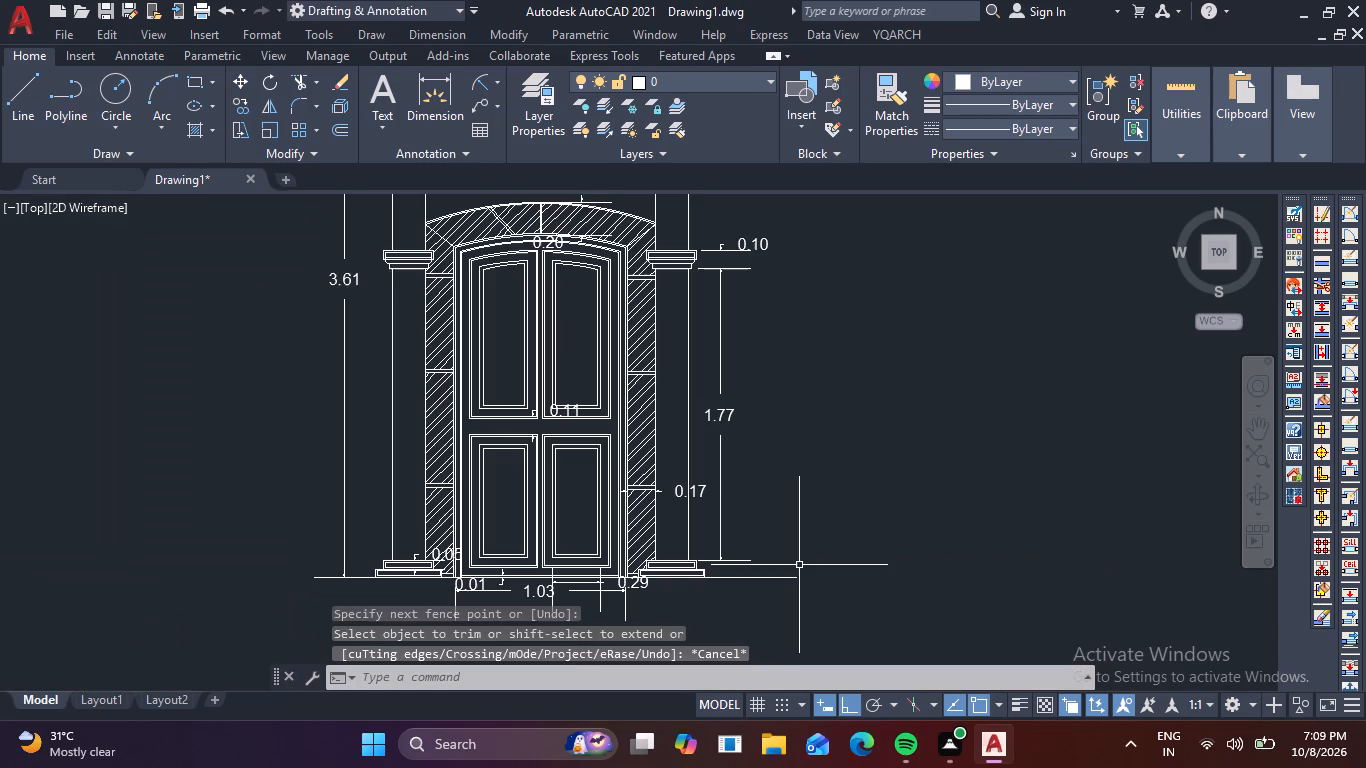
{"action": "middle_click_drag", "start_coordinate": [825, 524], "coordinate": [870, 511]}
{"action": "scroll", "coordinate": [950, 514], "scroll_direction": "down", "scroll_amount": 2}
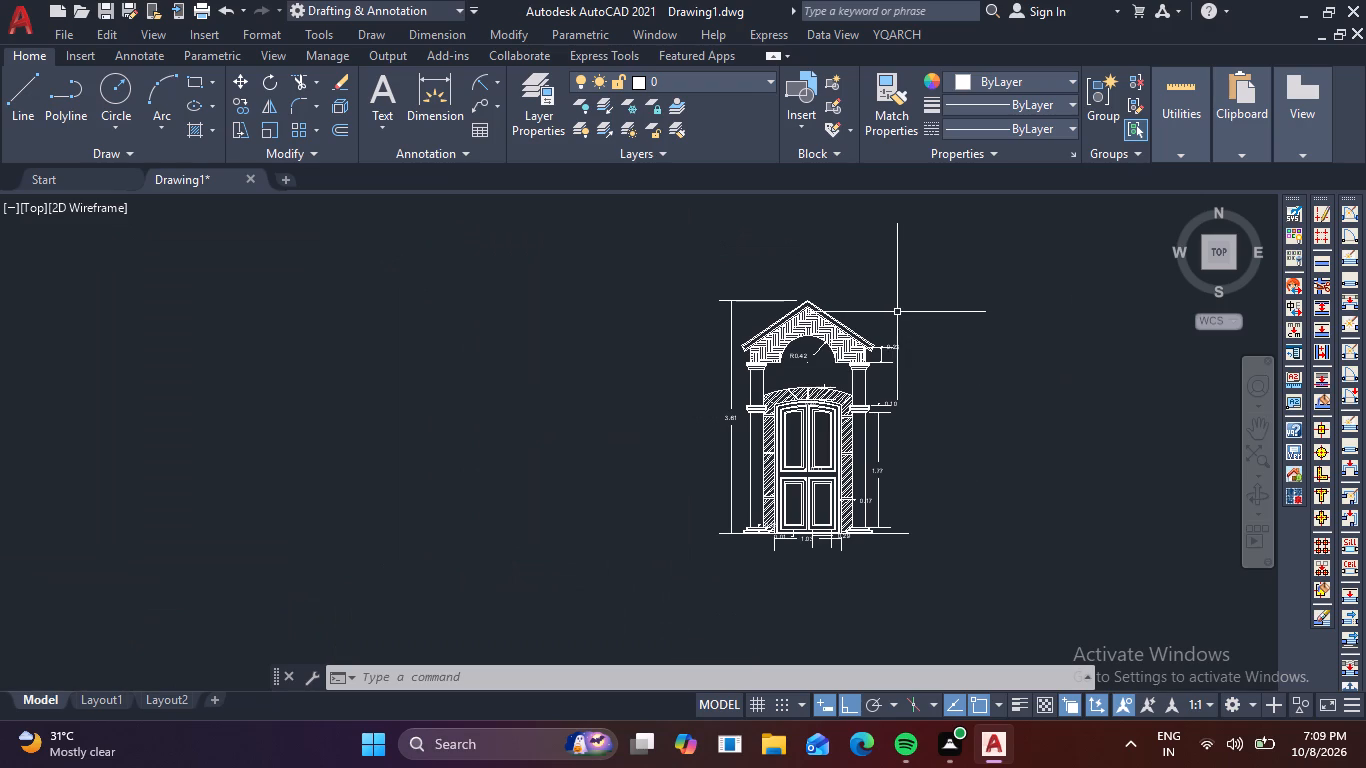
{"action": "key", "text": "Escape"}
{"action": "key", "text": "Escape"}
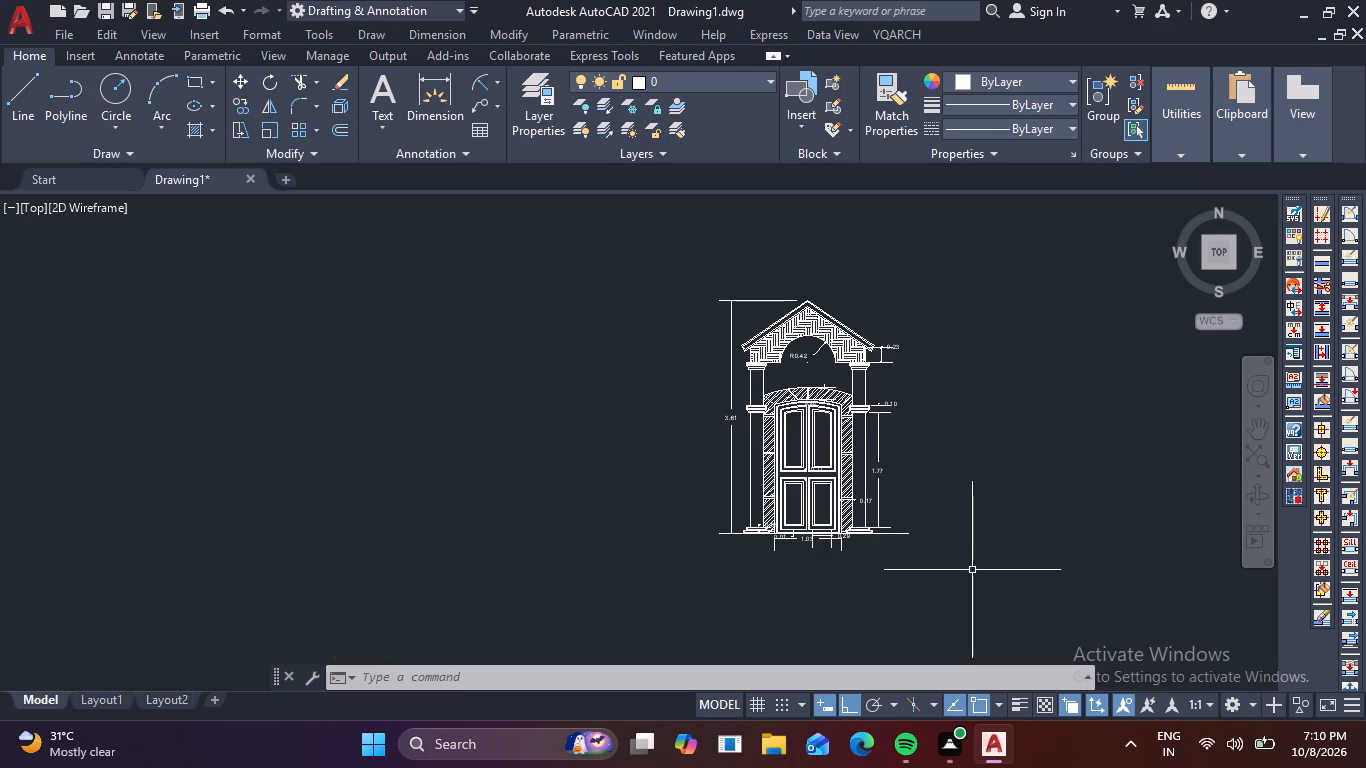
{"action": "key", "text": "ctrl+s"}
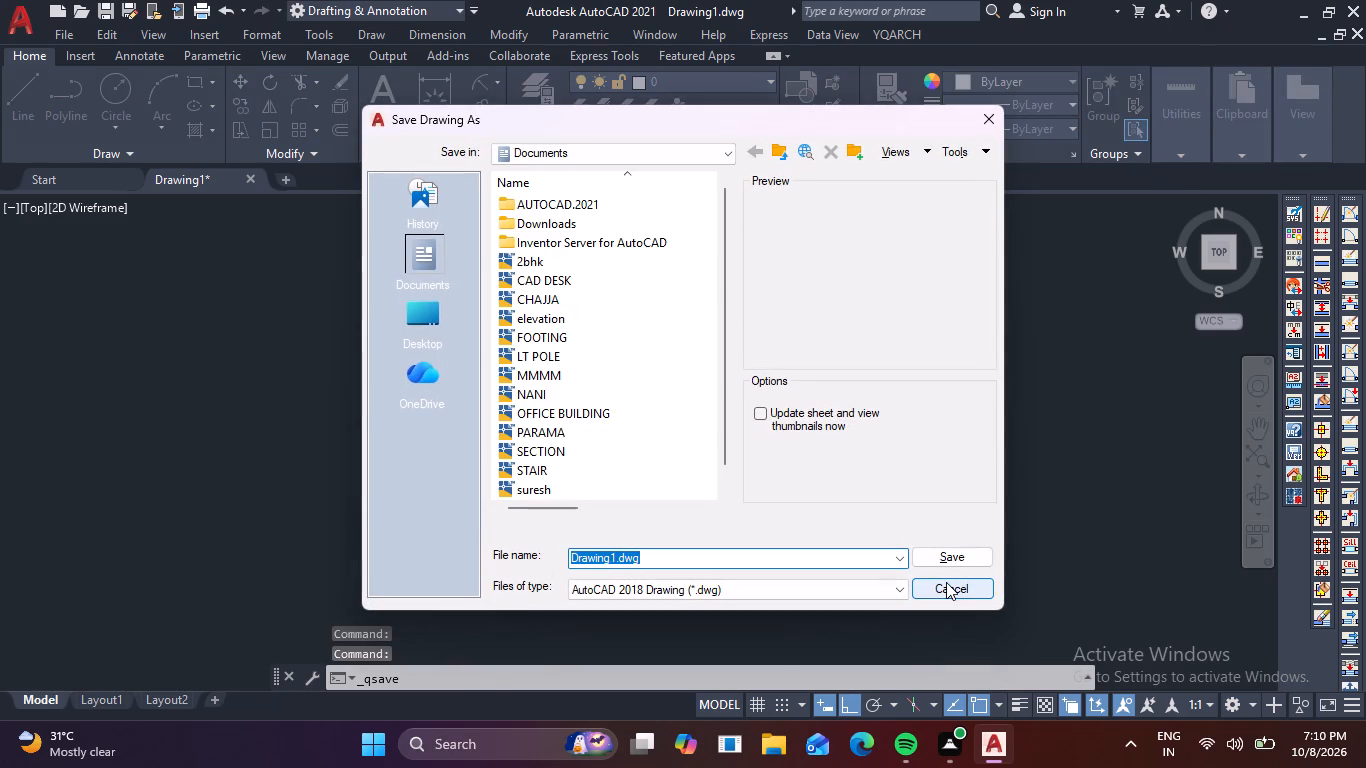
{"action": "key", "text": "BackSpace"}
{"action": "type", "text": "dooer"}
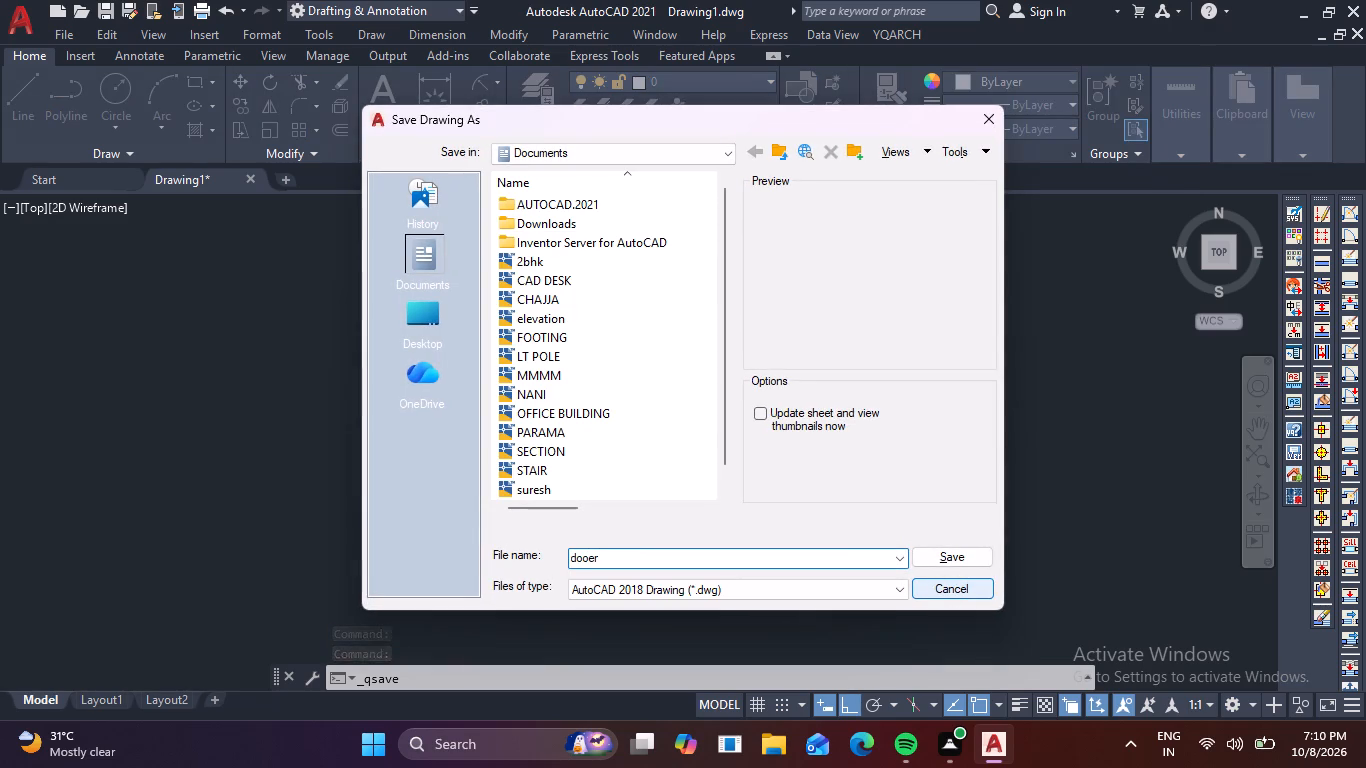
{"action": "key", "text": "BackSpace"}
{"action": "key", "text": "BackSpace"}
{"action": "key", "text": "r"}
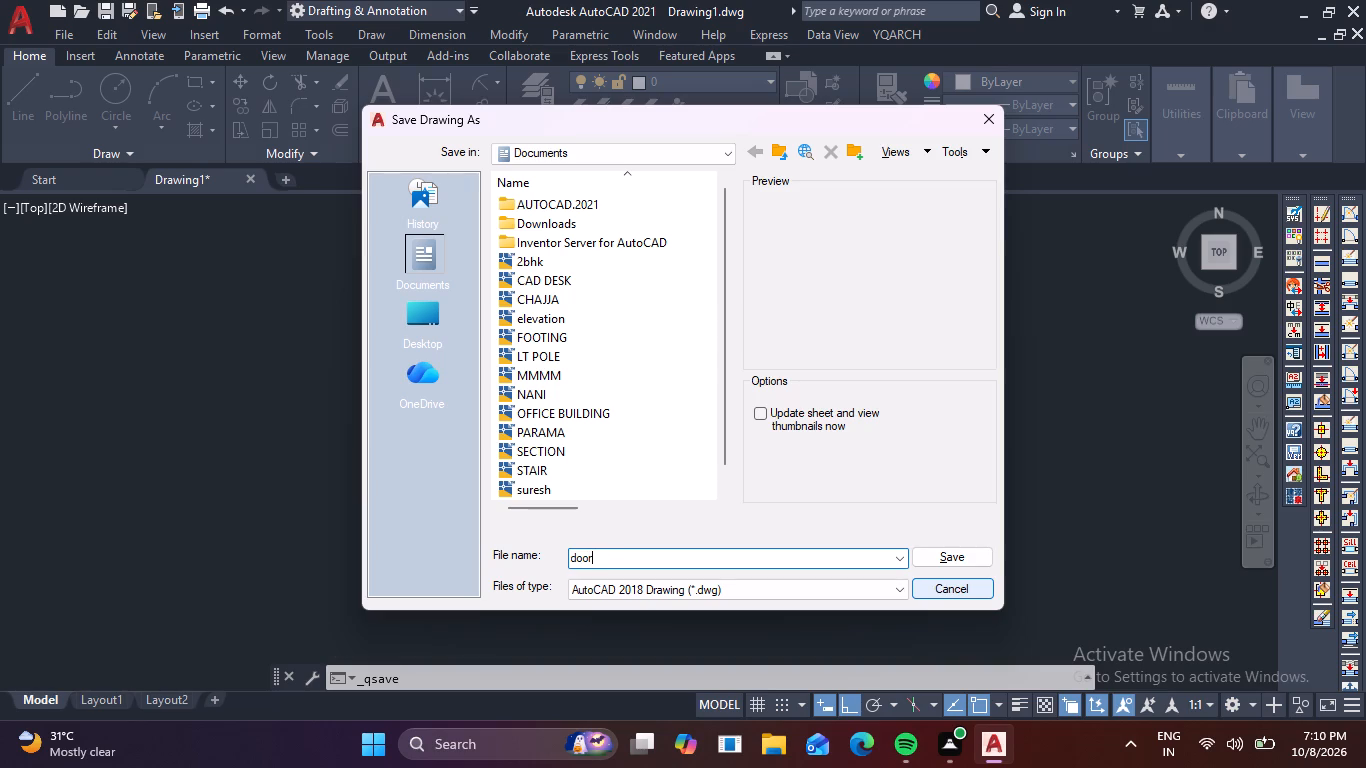
{"action": "left_click", "coordinate": [957, 554]}
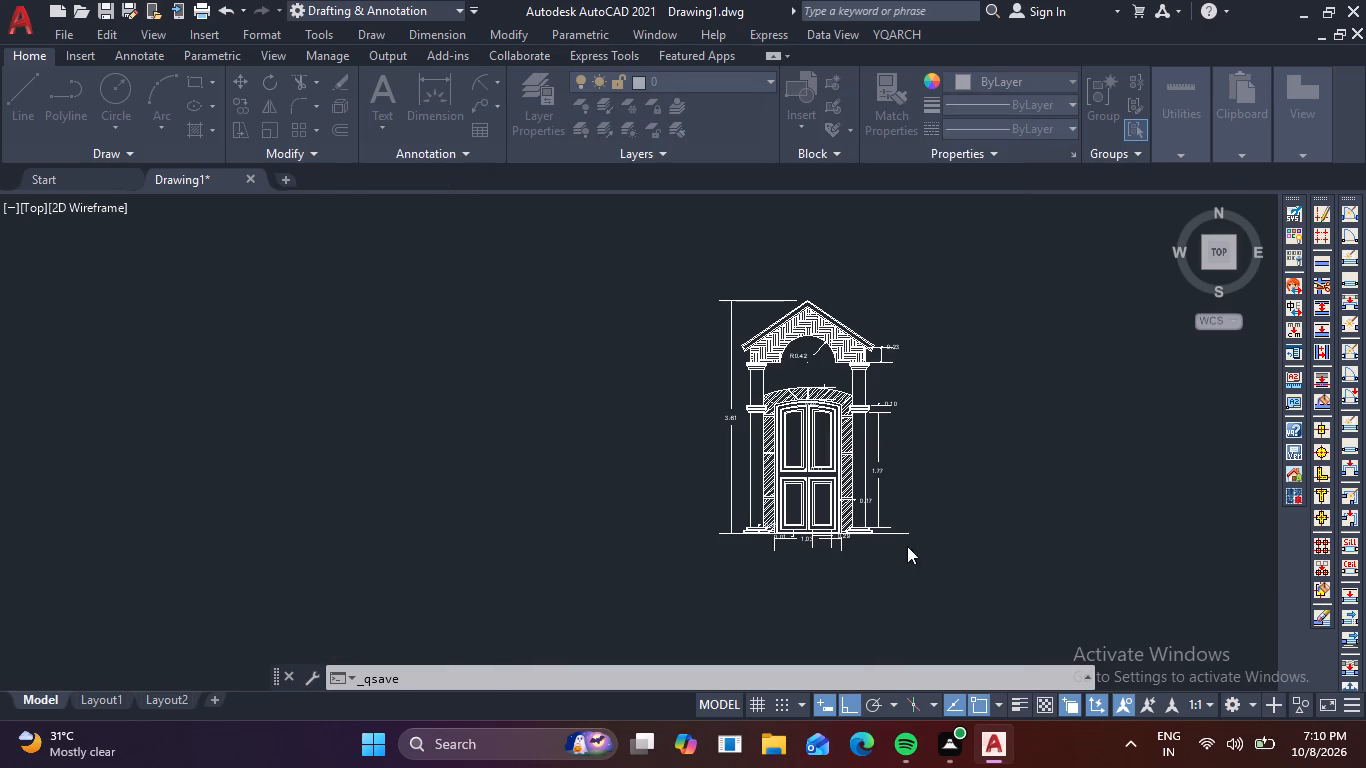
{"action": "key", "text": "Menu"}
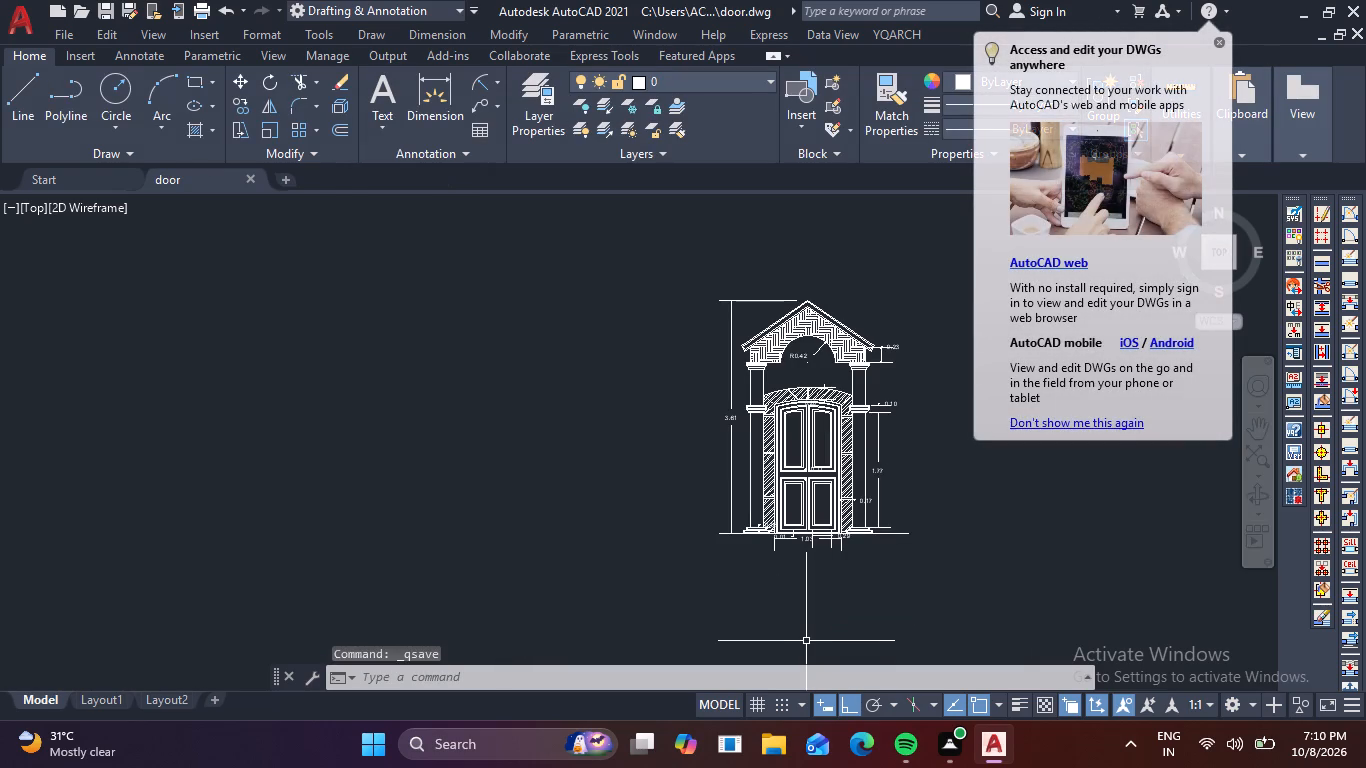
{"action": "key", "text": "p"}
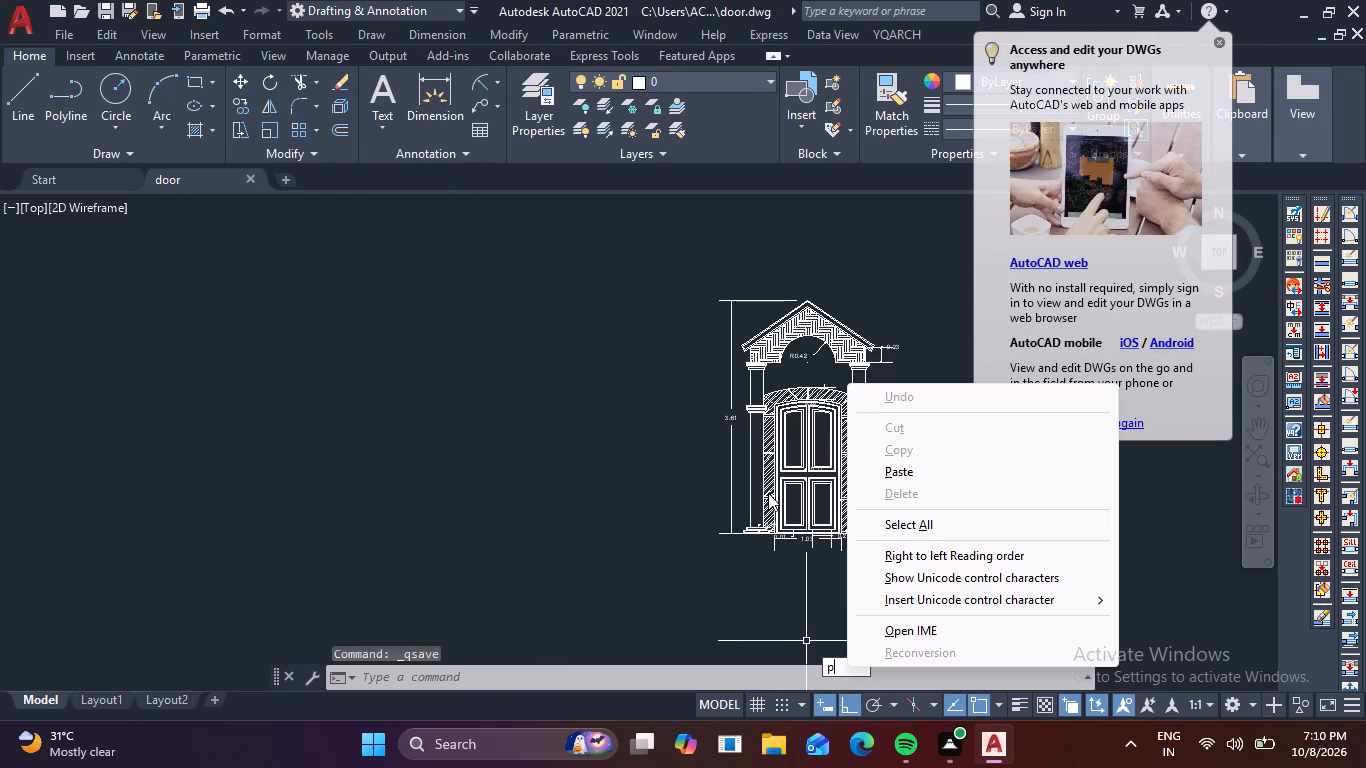
Set up a plot with the previous plot's page settings and a plot window enclosing the whole dimensioned door elevation.
{"action": "key", "text": "Escape"}
{"action": "key", "text": "ctrl+p"}
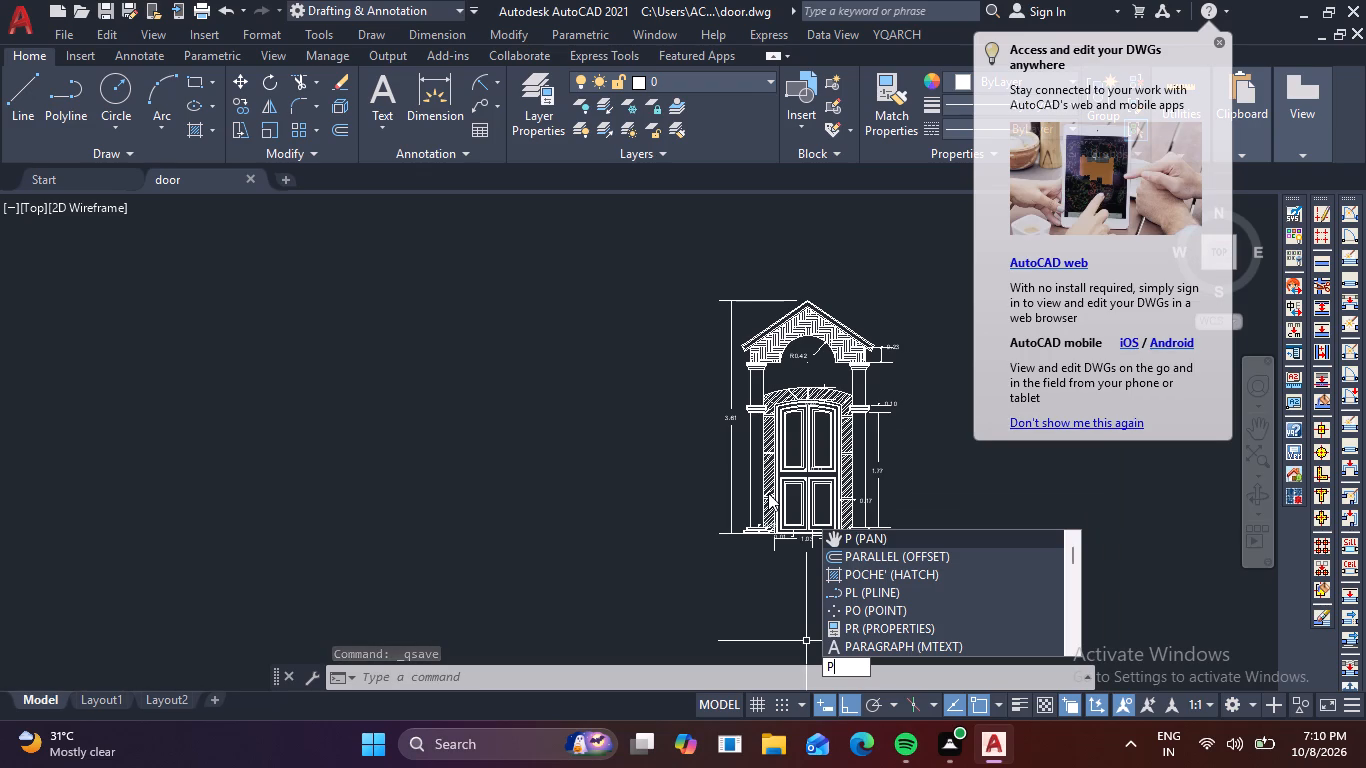
{"action": "key", "text": "Escape"}
{"action": "key", "text": "Escape"}
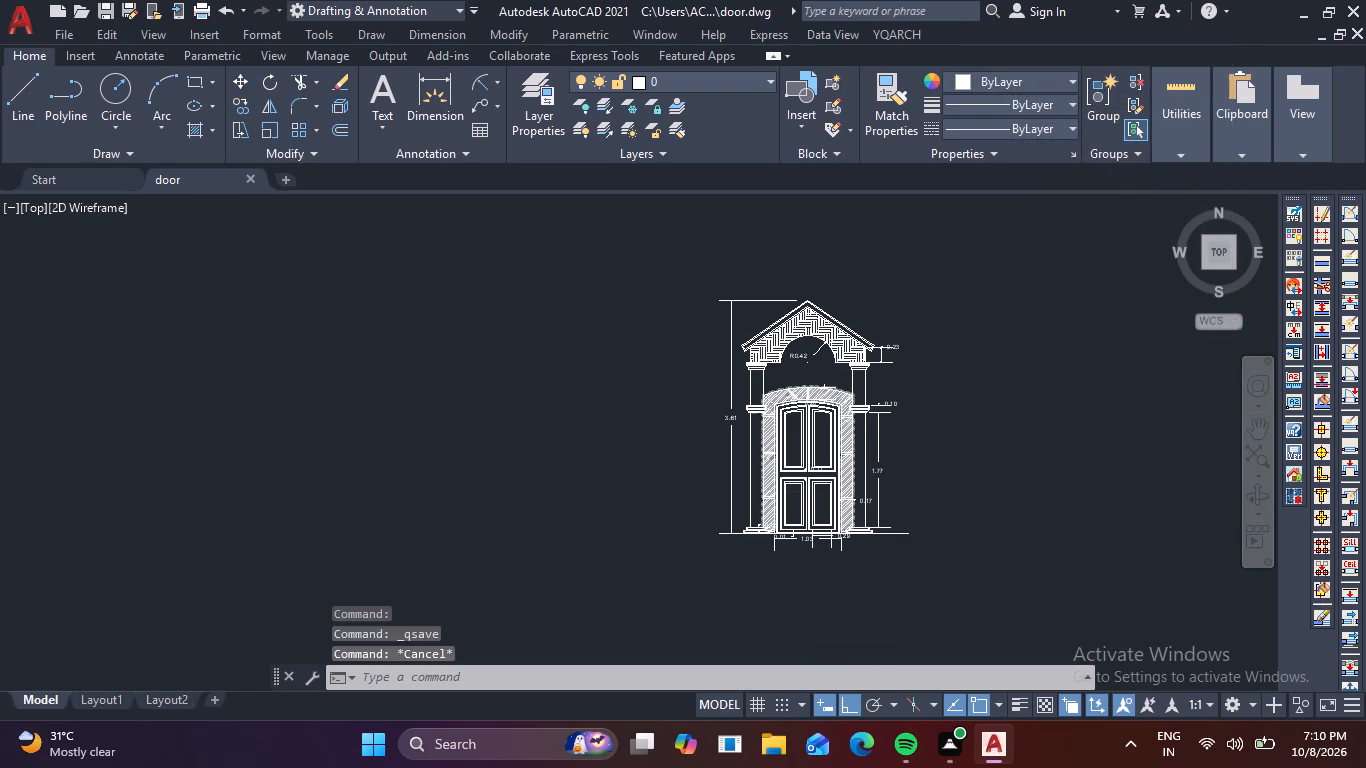
{"action": "key", "text": "ctrl+p"}
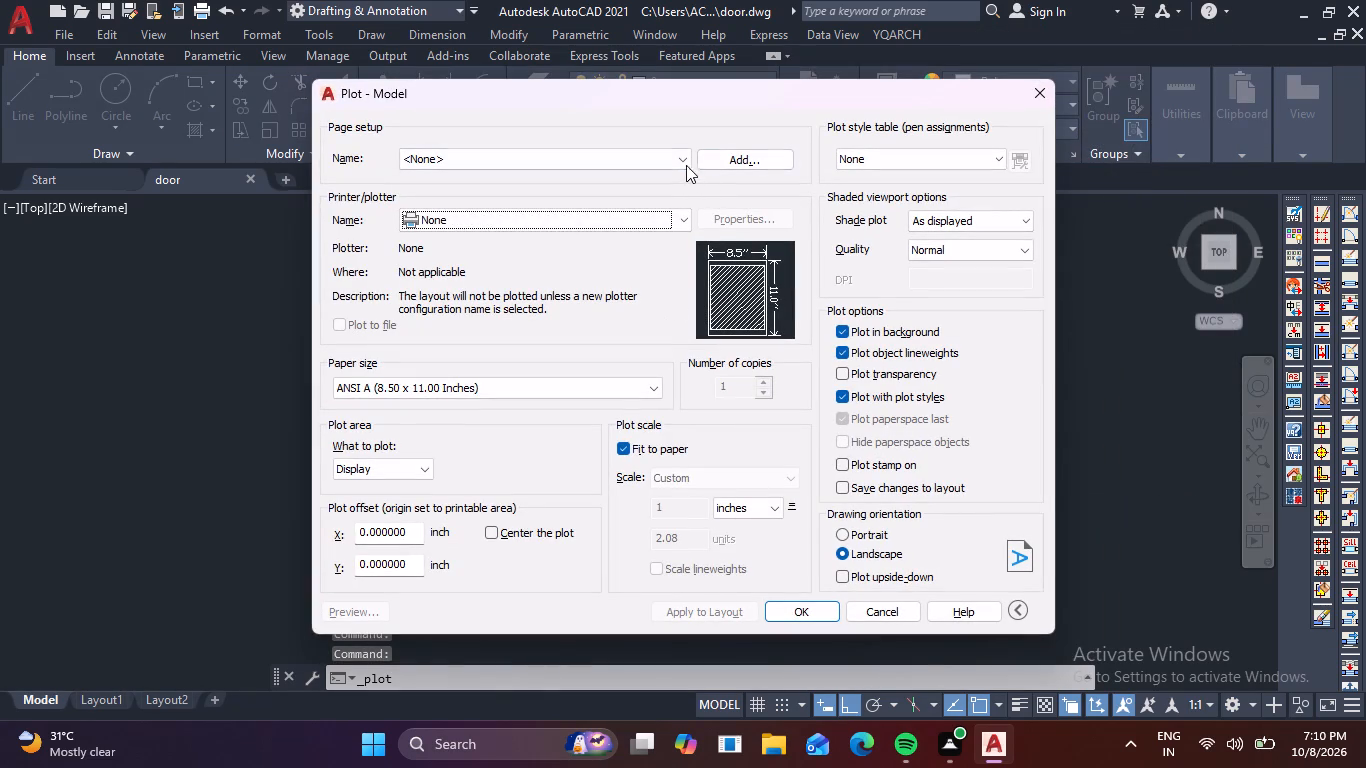
{"action": "left_click", "coordinate": [679, 161]}
{"action": "left_click", "coordinate": [623, 190]}
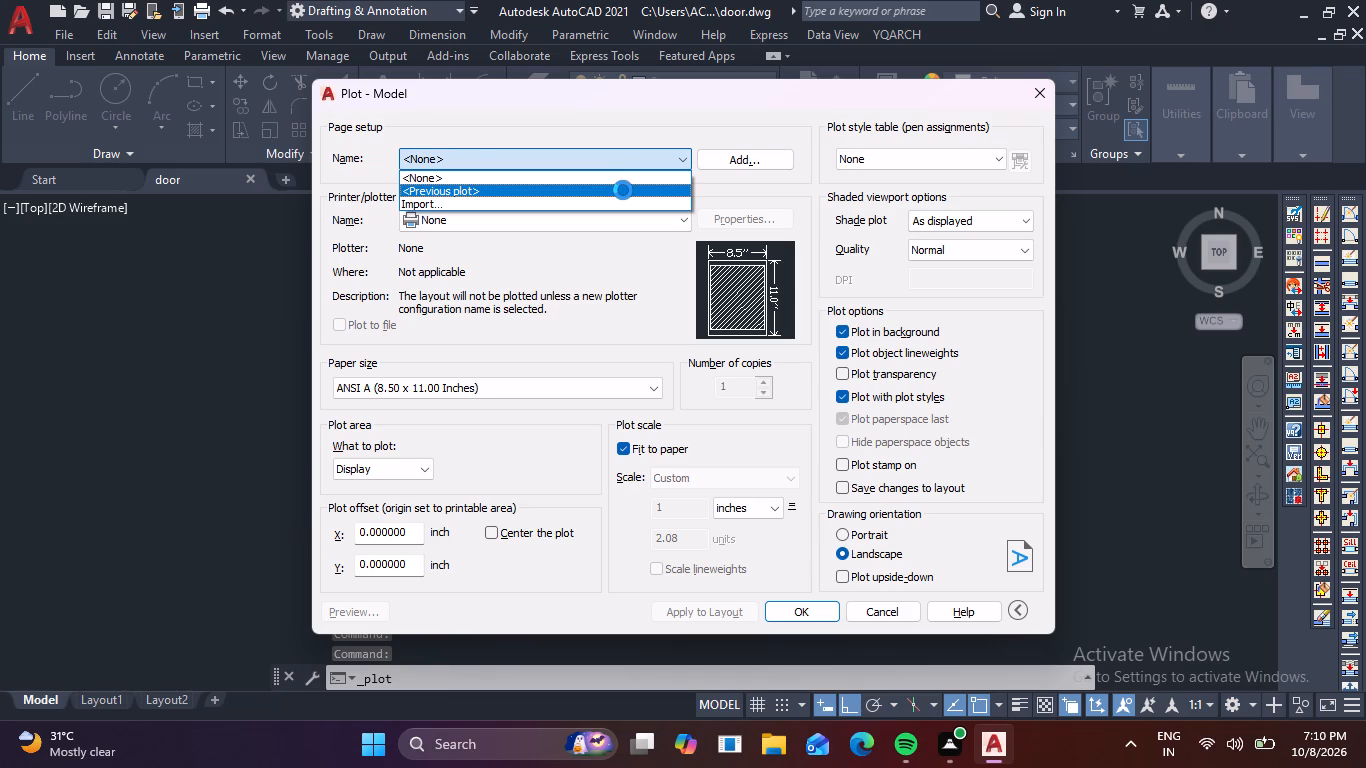
{"action": "left_click", "coordinate": [515, 467]}
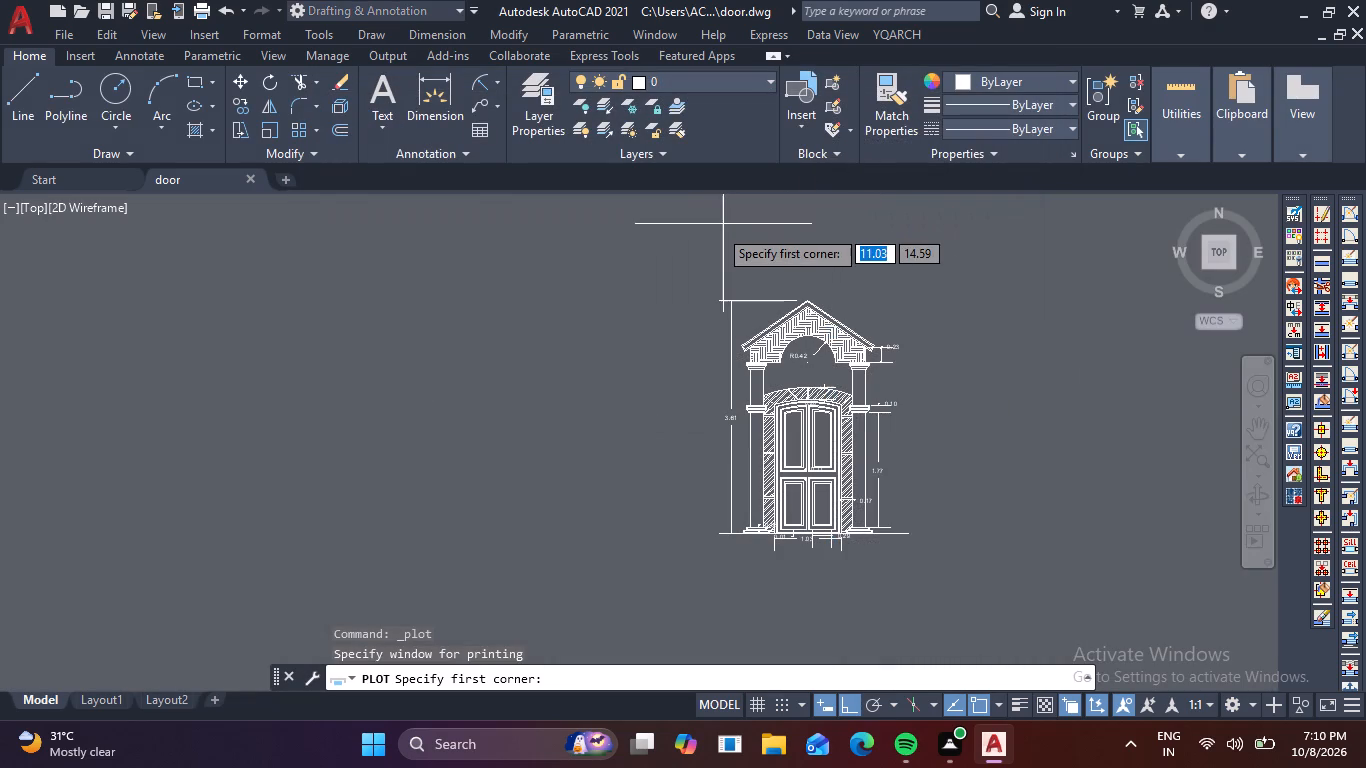
{"action": "left_click", "coordinate": [685, 286]}
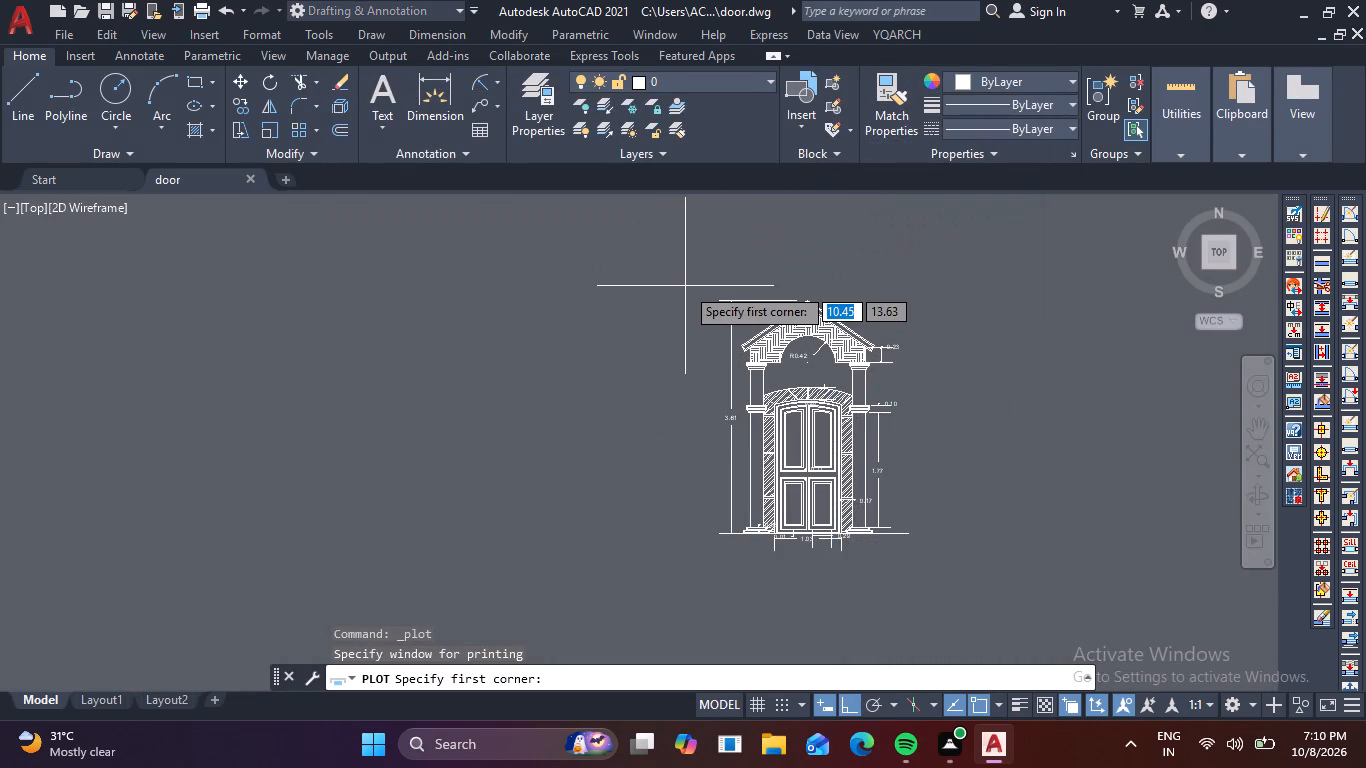
{"action": "left_click", "coordinate": [918, 563]}
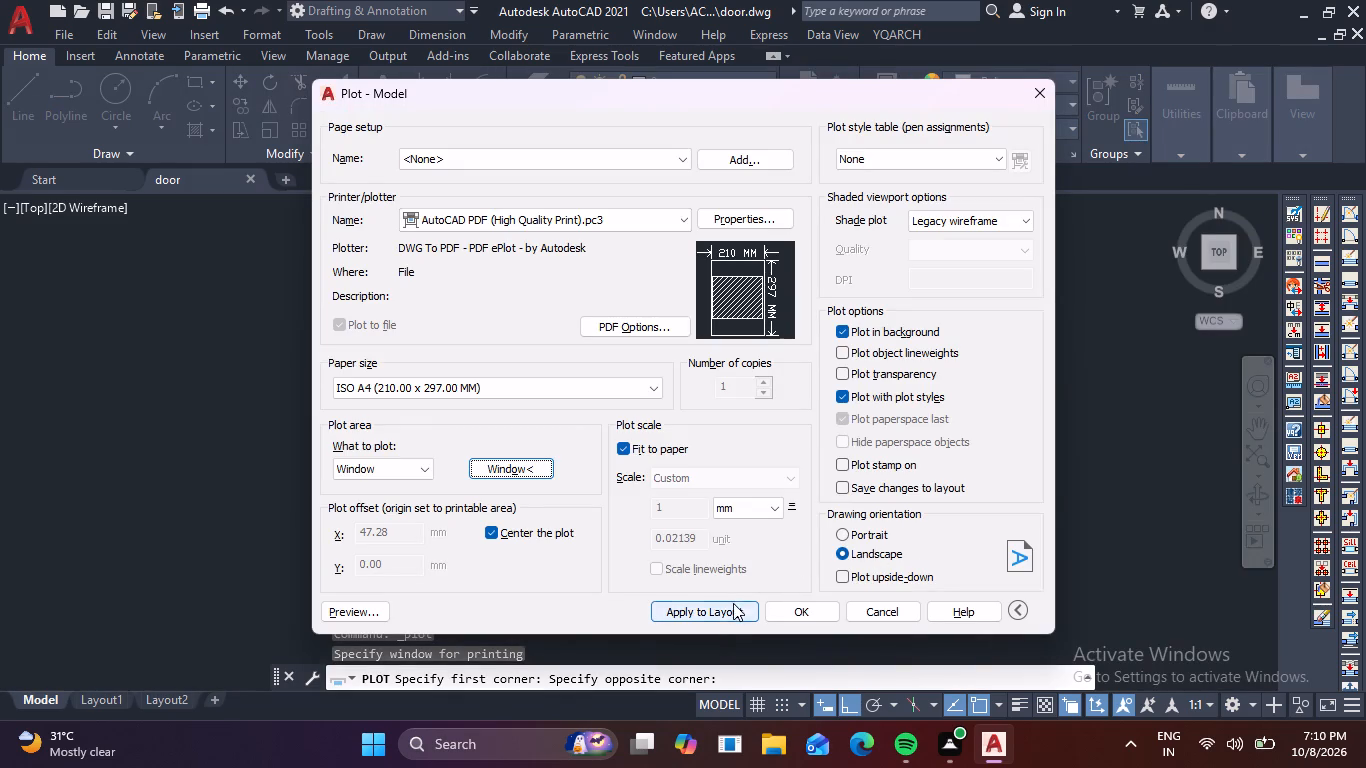
Check the plot preview, apply the plot settings to the layout, and plot the door elevation to a PDF file.
{"action": "left_click", "coordinate": [336, 610]}
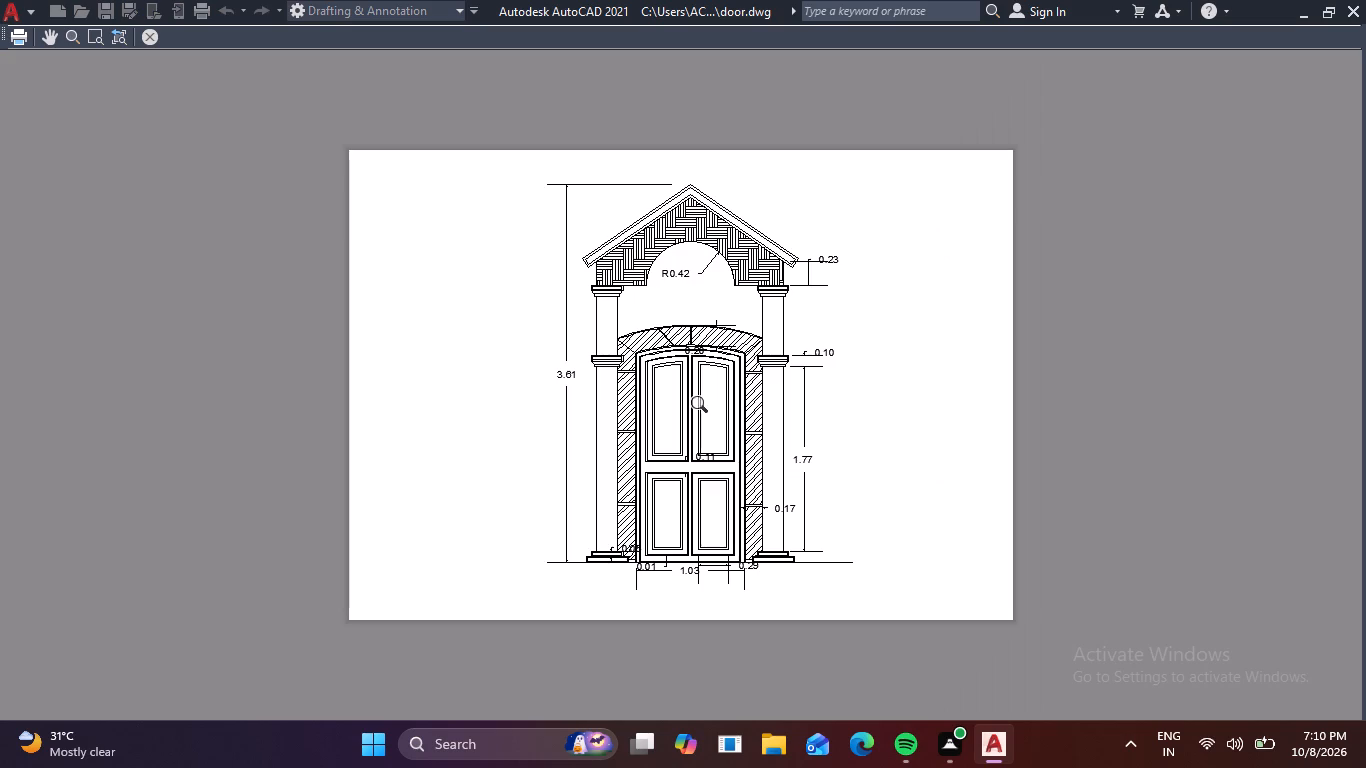
{"action": "scroll", "coordinate": [762, 430], "scroll_direction": "up", "scroll_amount": 1}
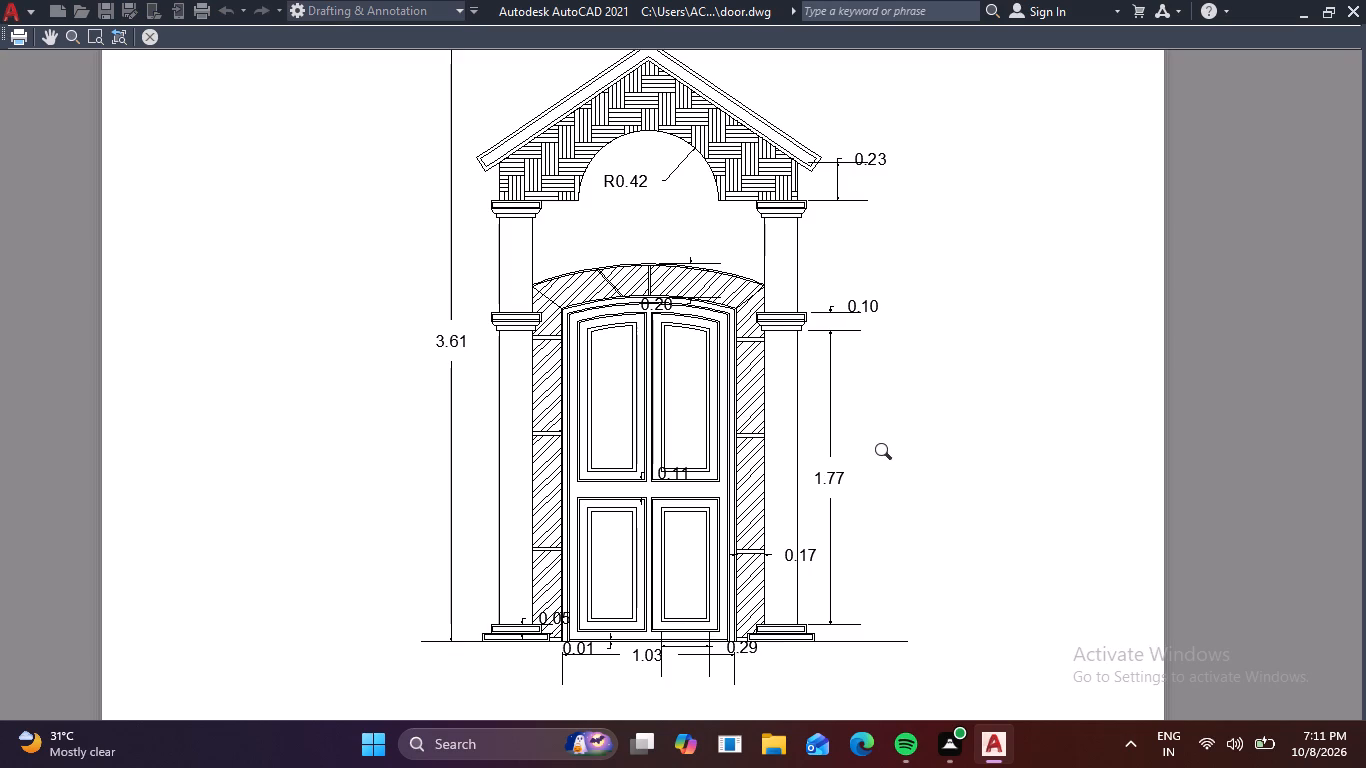
{"action": "left_click", "coordinate": [147, 43]}
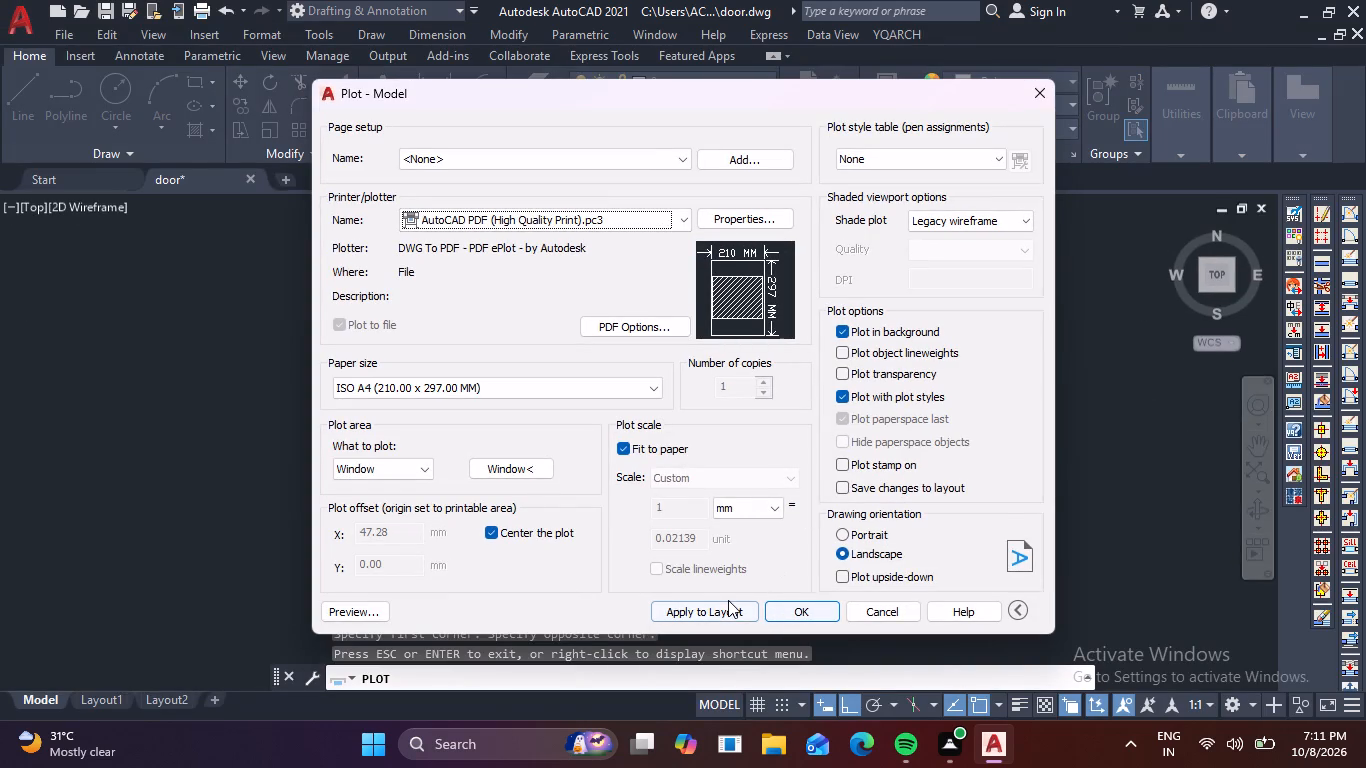
{"action": "left_click", "coordinate": [724, 603]}
{"action": "left_click", "coordinate": [787, 610]}
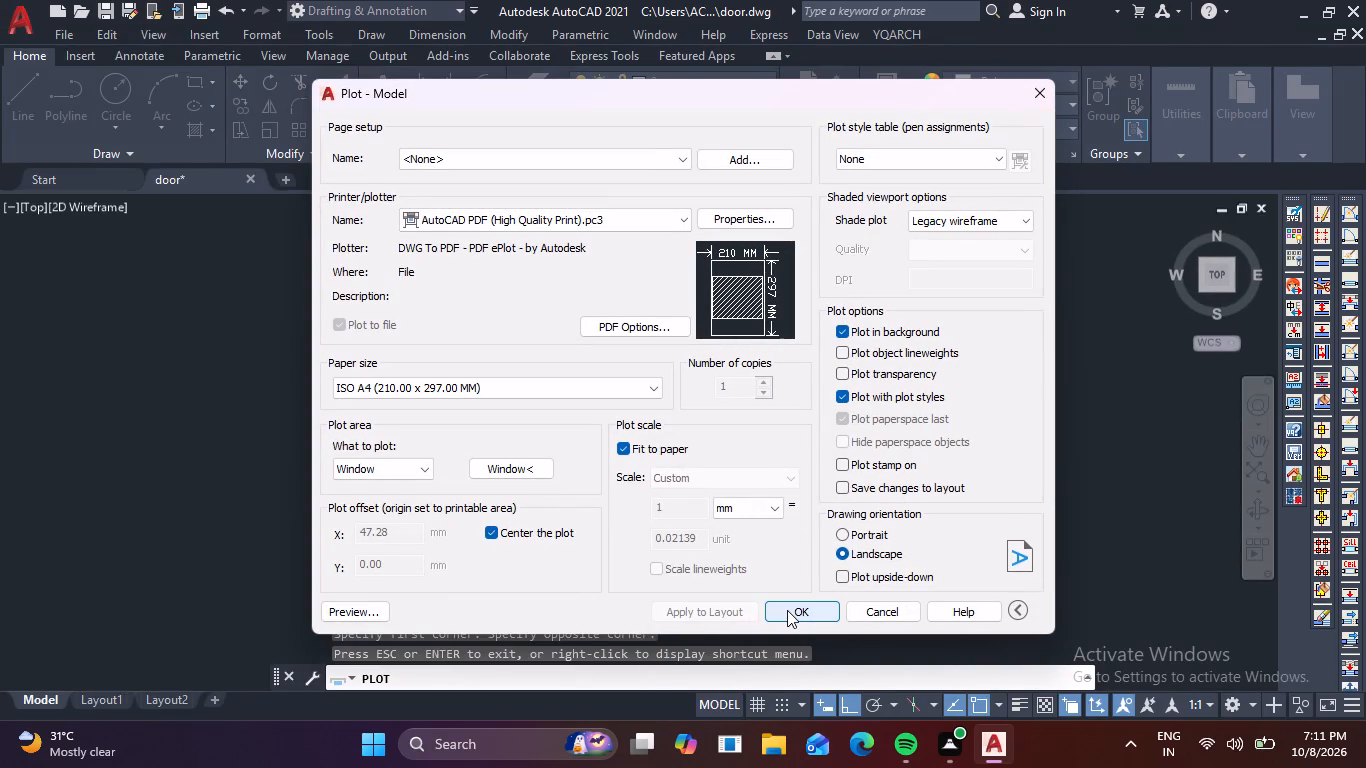
{"action": "left_click", "coordinate": [951, 559]}
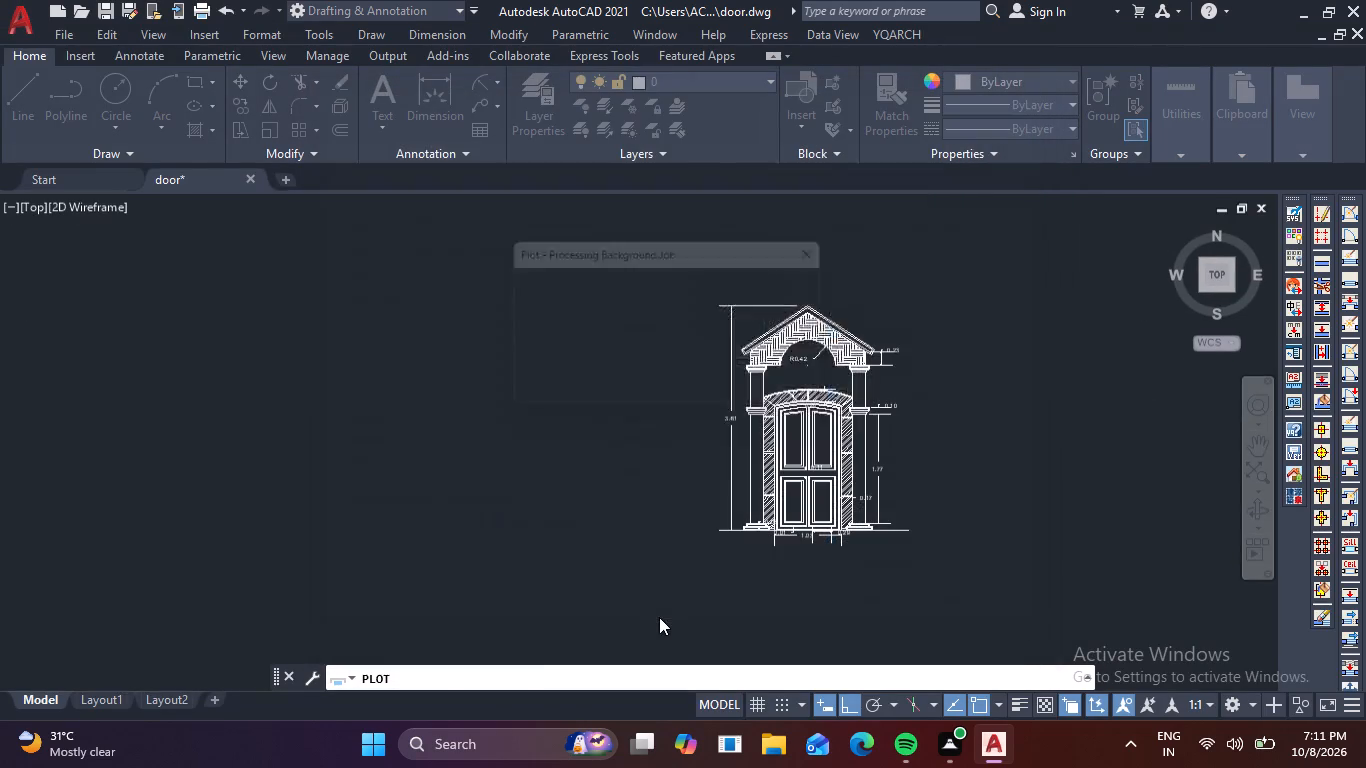
{"action": "left_click", "coordinate": [803, 397]}
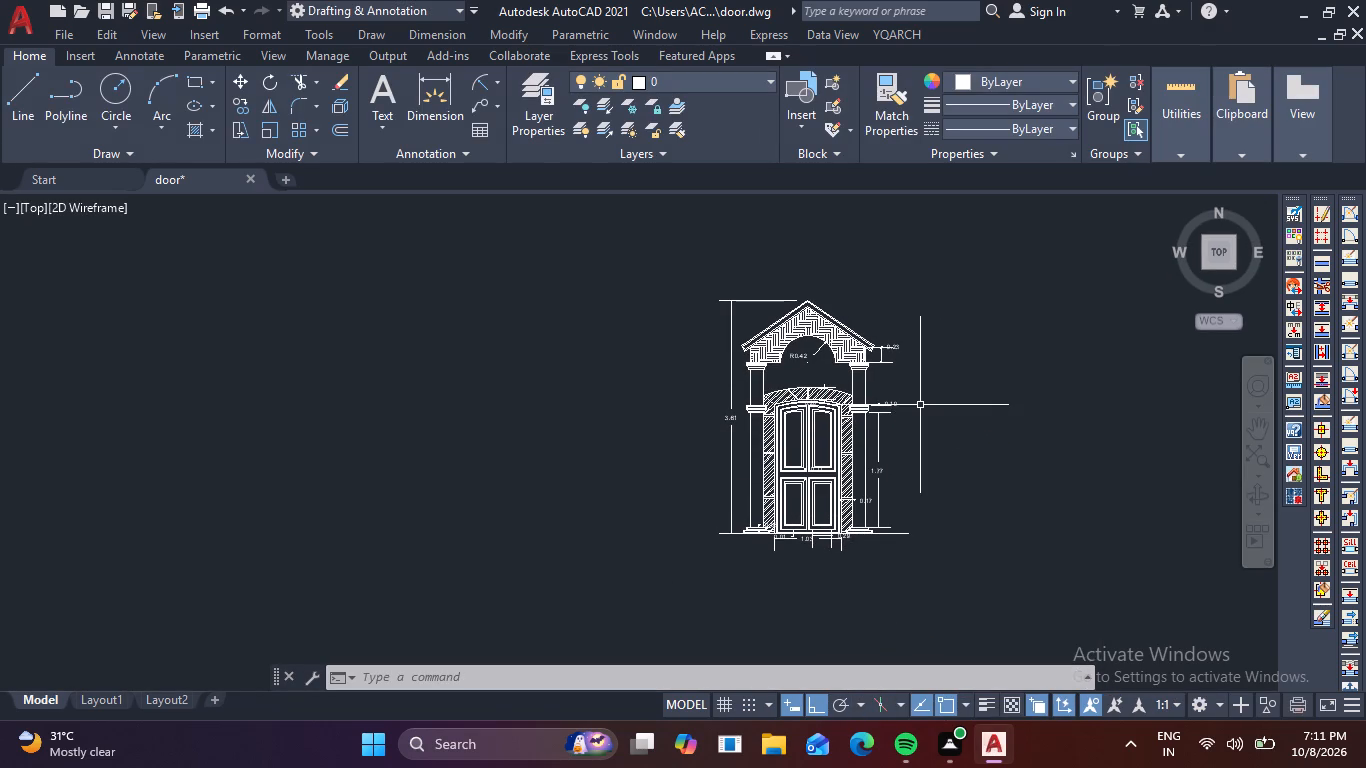
Query the drawing's log file name with LOGFILENAME.
{"action": "type", "text": "log"}
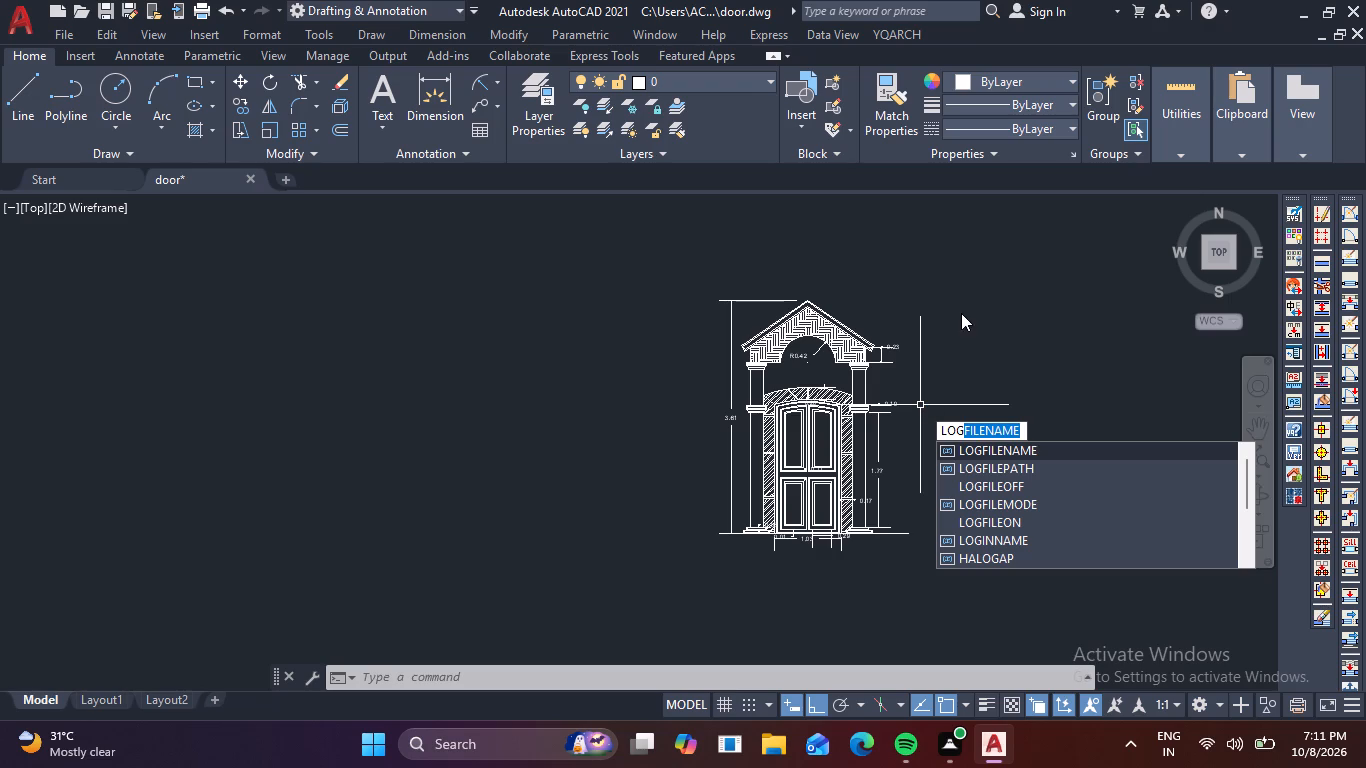
{"action": "left_click", "coordinate": [1036, 443]}
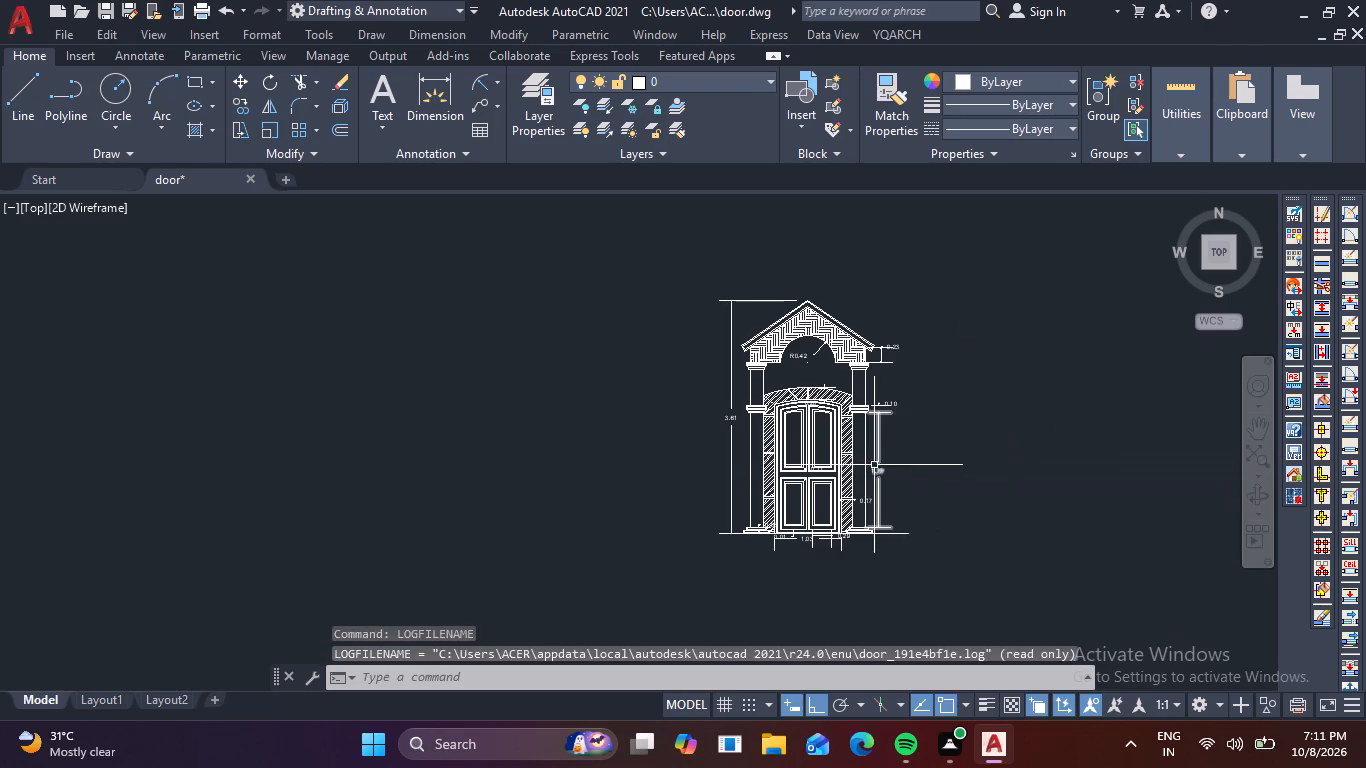